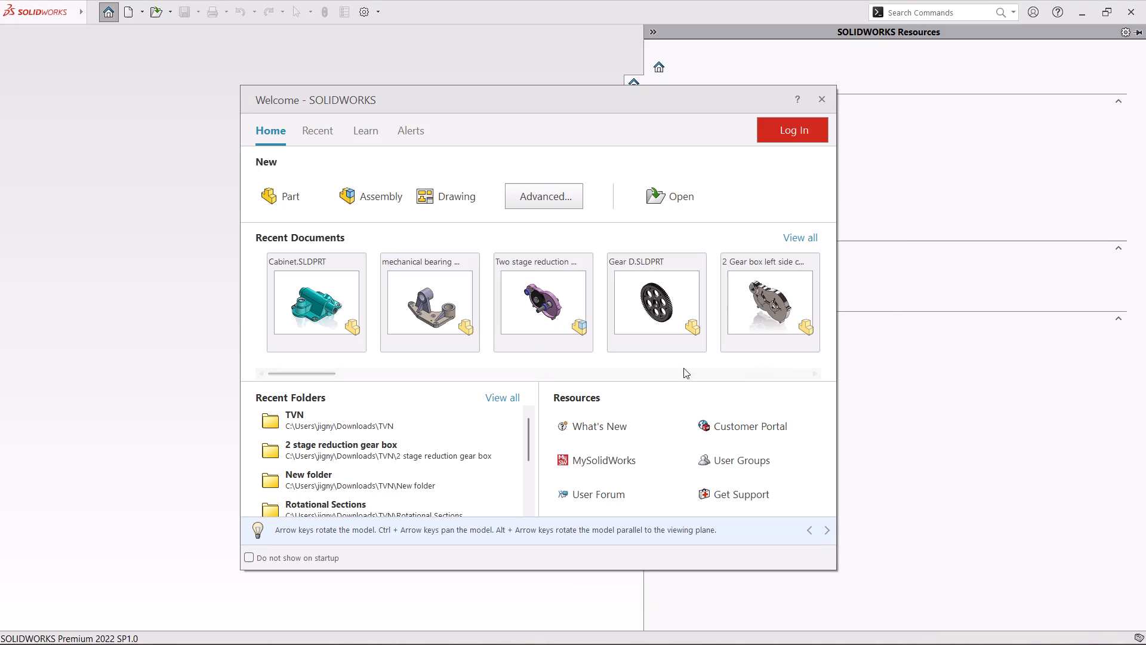
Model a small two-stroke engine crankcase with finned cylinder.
Create a new part document and maximize its window.
click(286, 202)
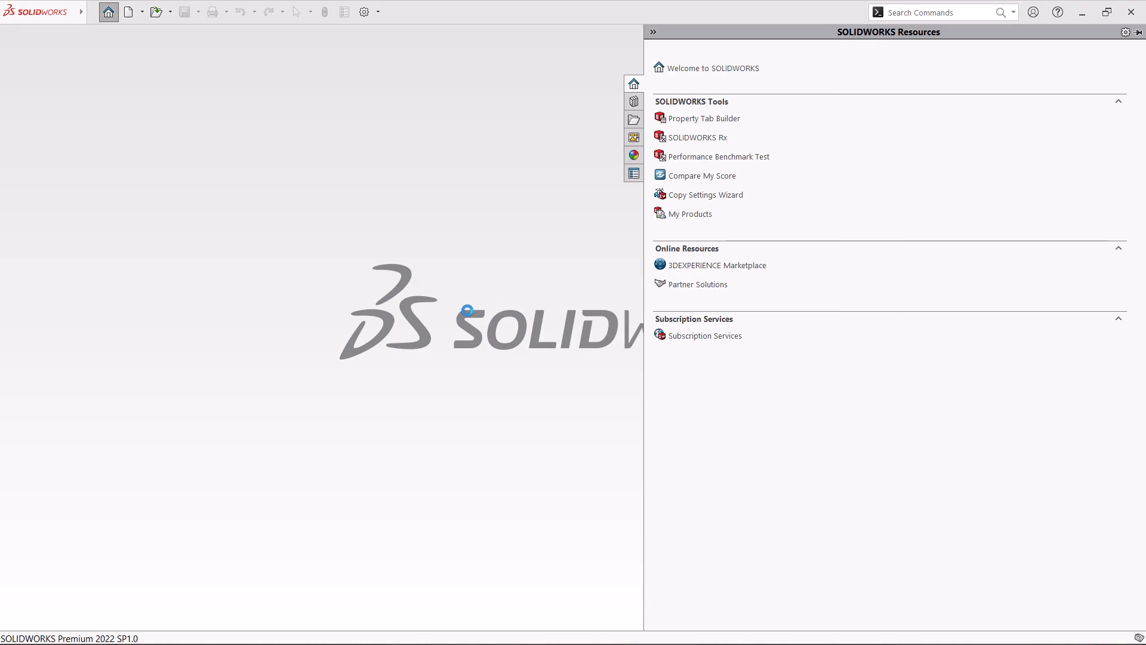
click(452, 273)
click(446, 199)
drag(609, 183, 589, 187)
click(525, 190)
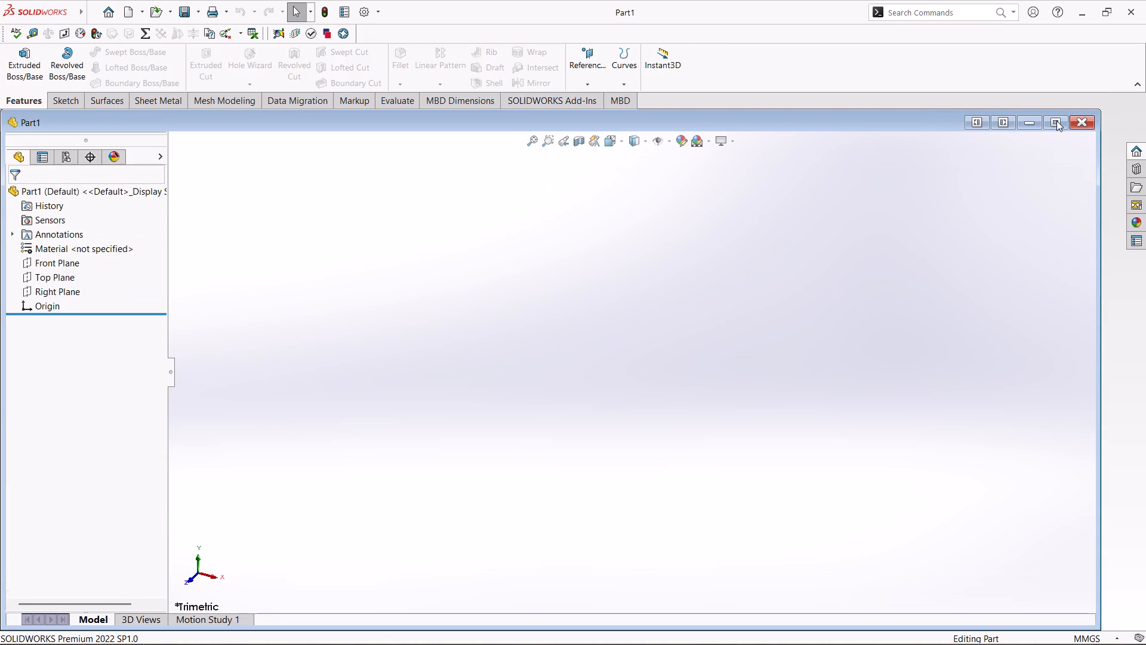
click(1056, 121)
On the Front Plane, sketch a closed profile about 85 by 24 mm, base through the origin, with a top notch about 27 mm wide and 12 mm deep.
click(76, 242)
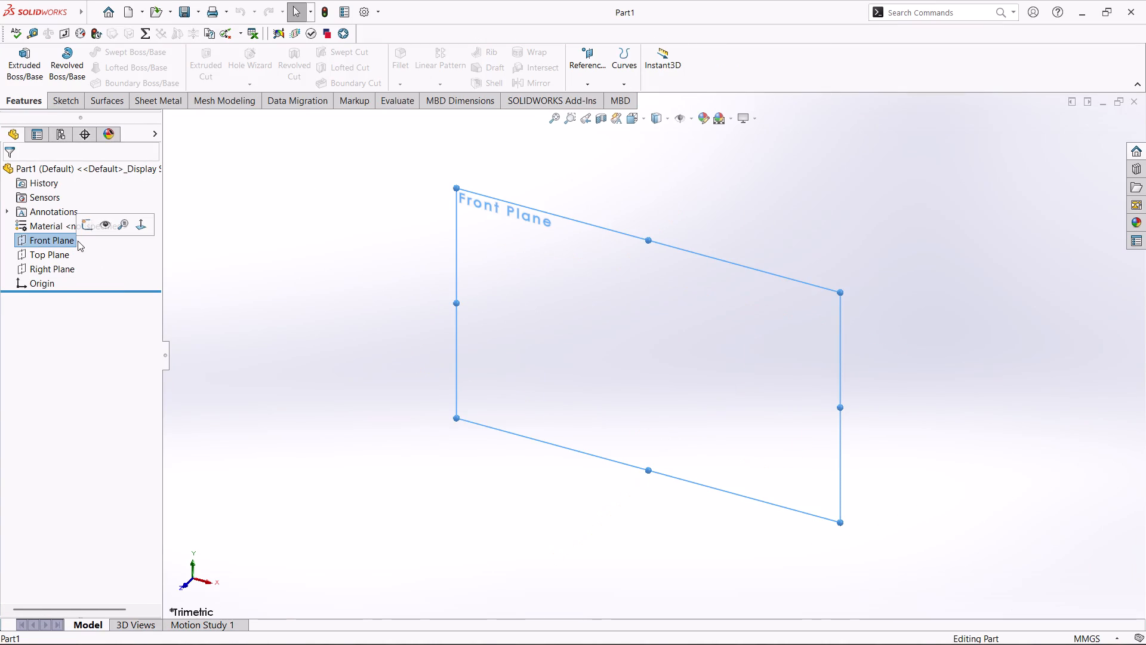
click(92, 229)
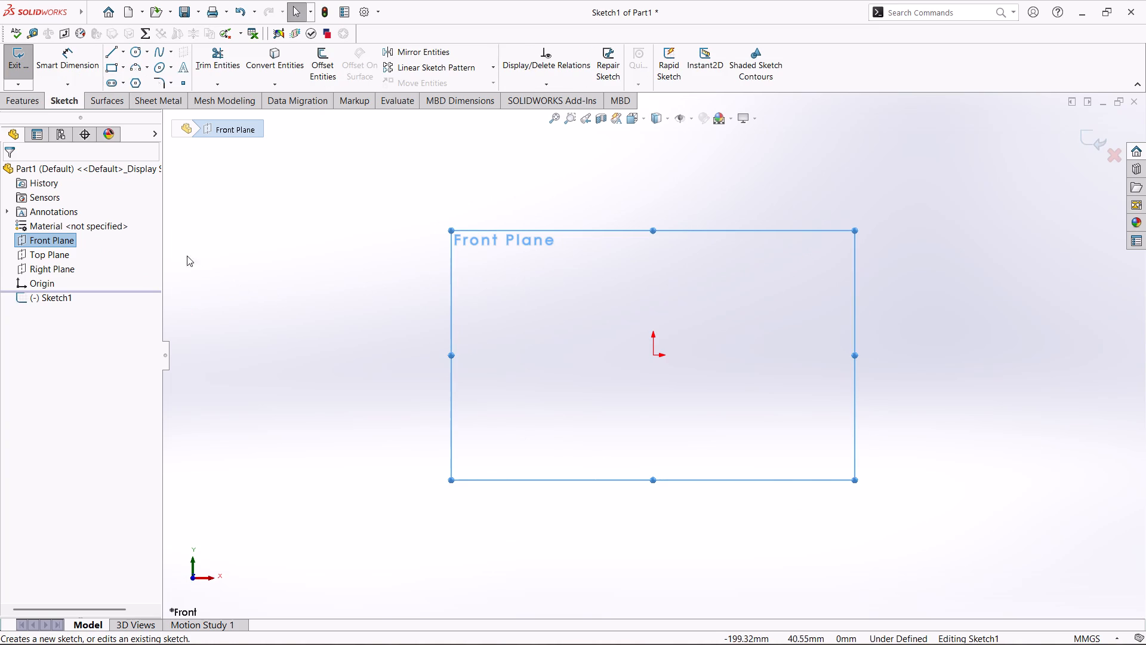
click(109, 57)
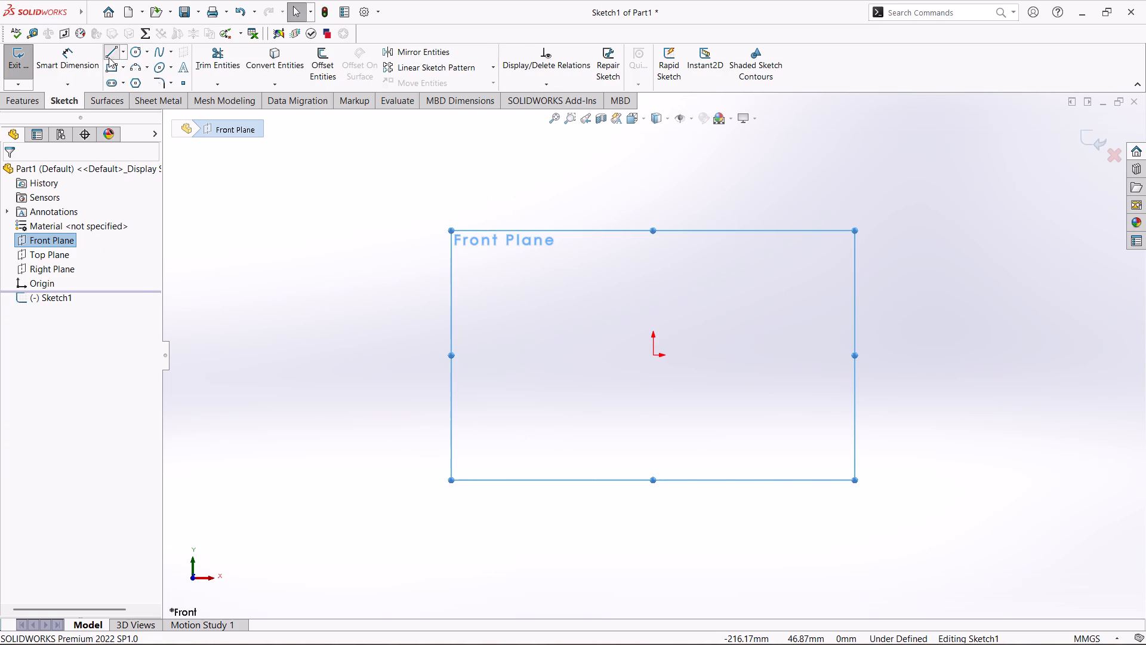
click(586, 357)
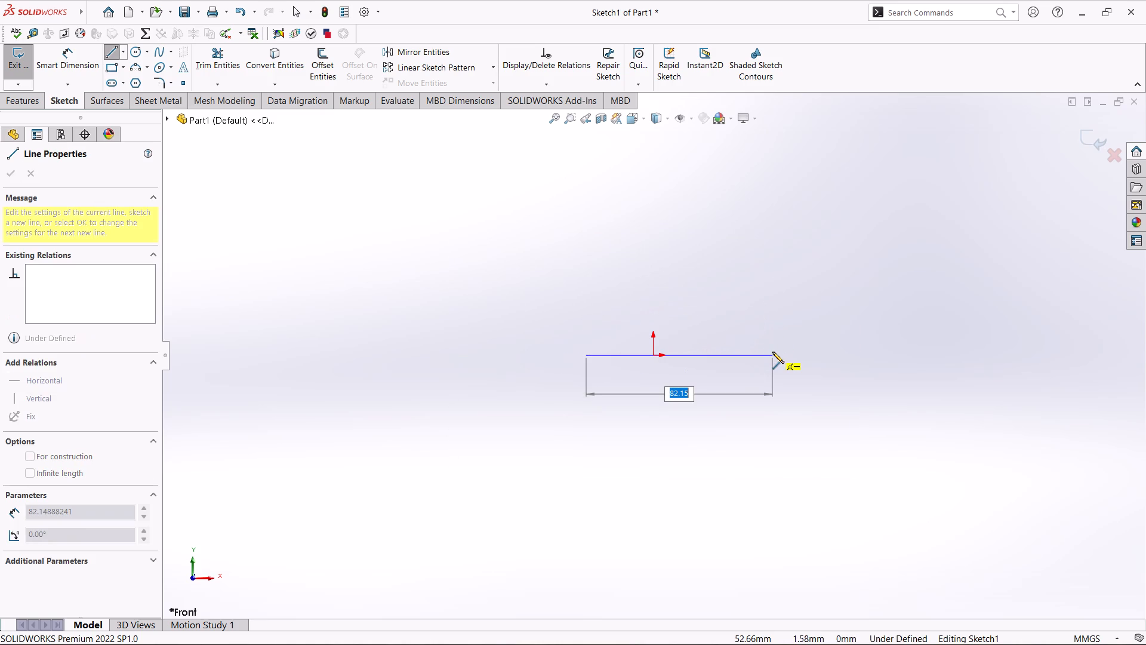
click(779, 352)
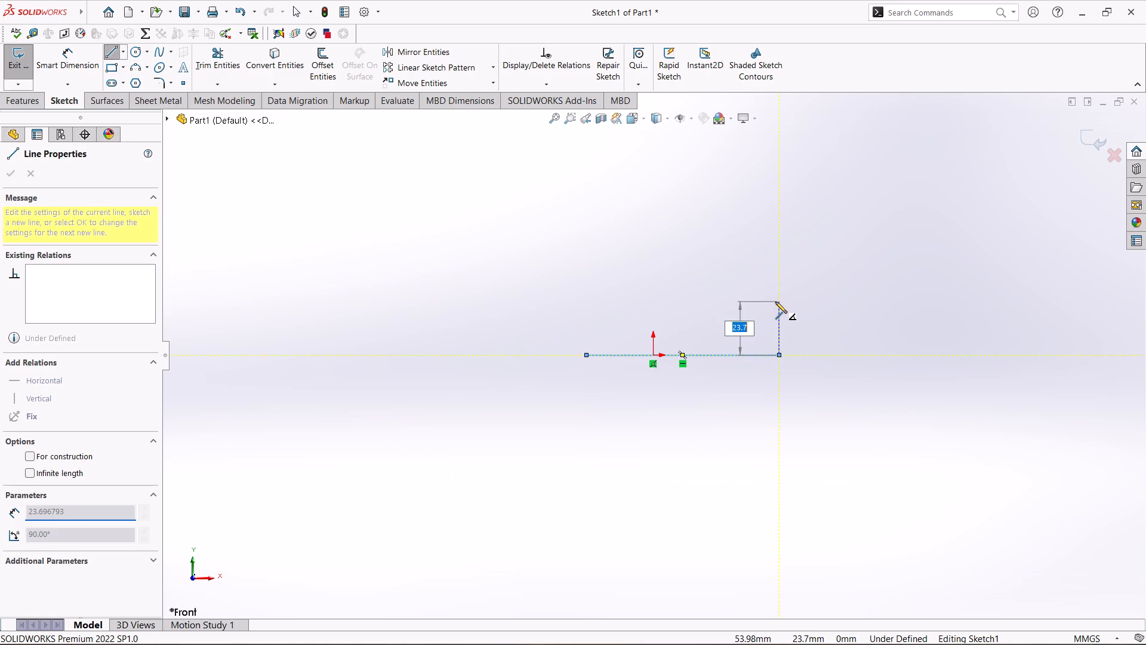
click(775, 302)
click(744, 301)
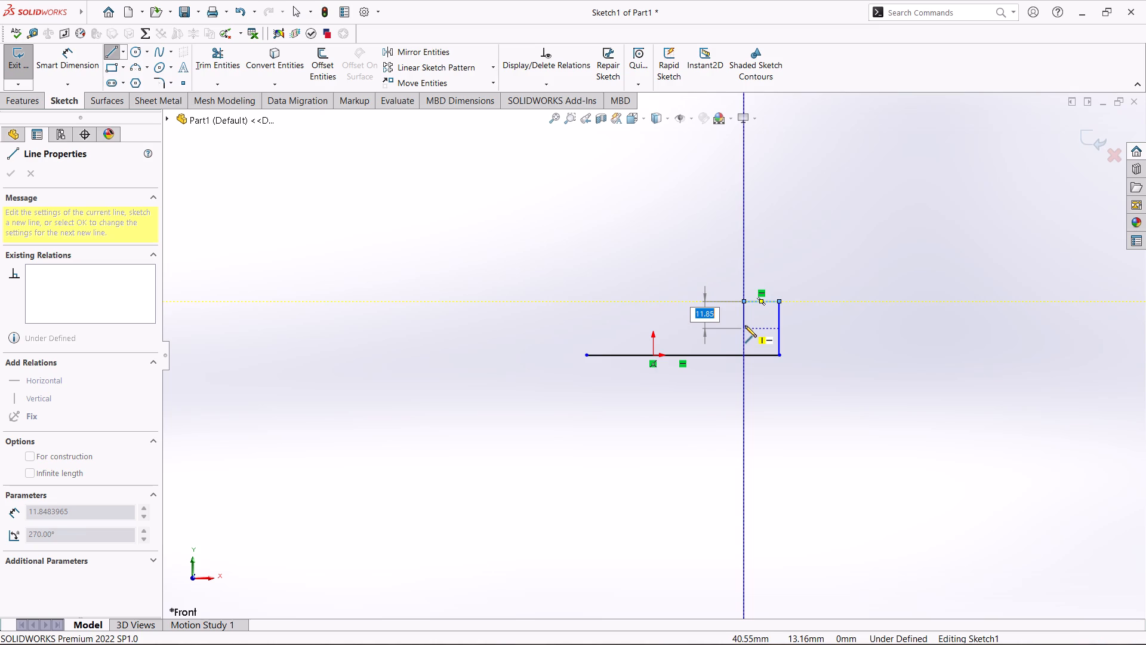
click(745, 325)
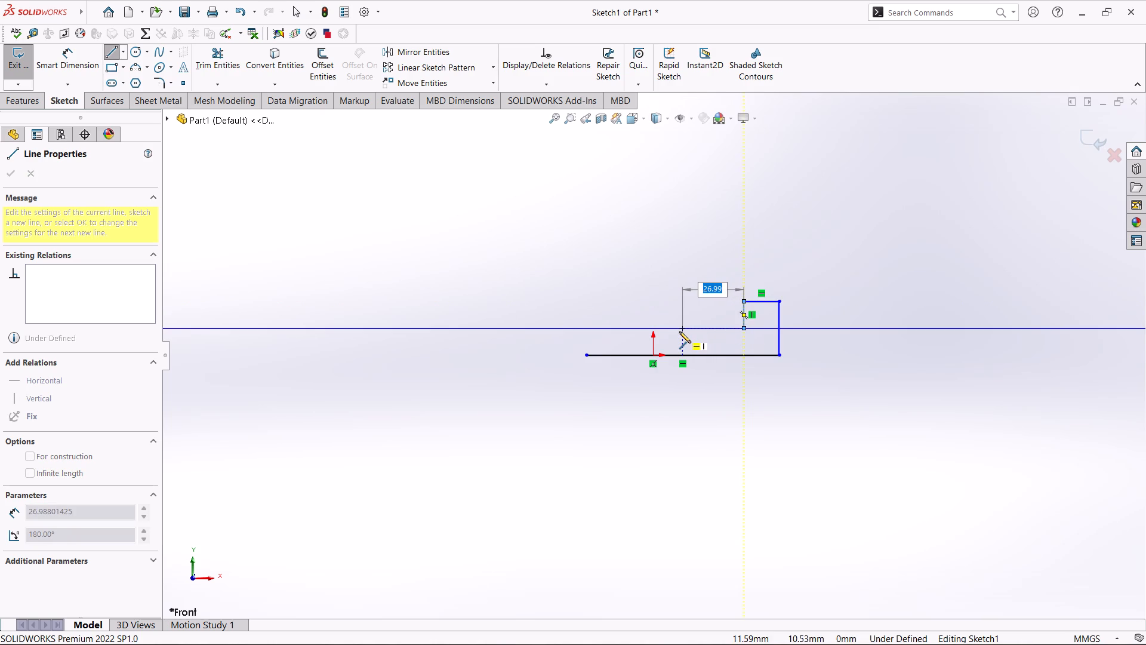
click(679, 331)
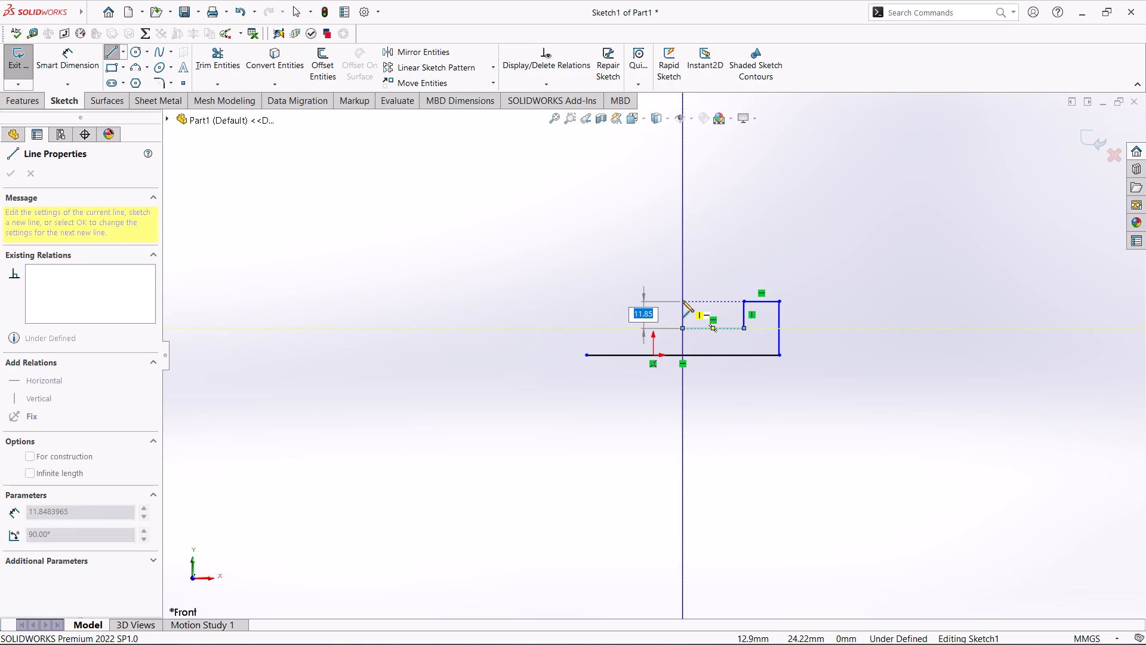
click(682, 300)
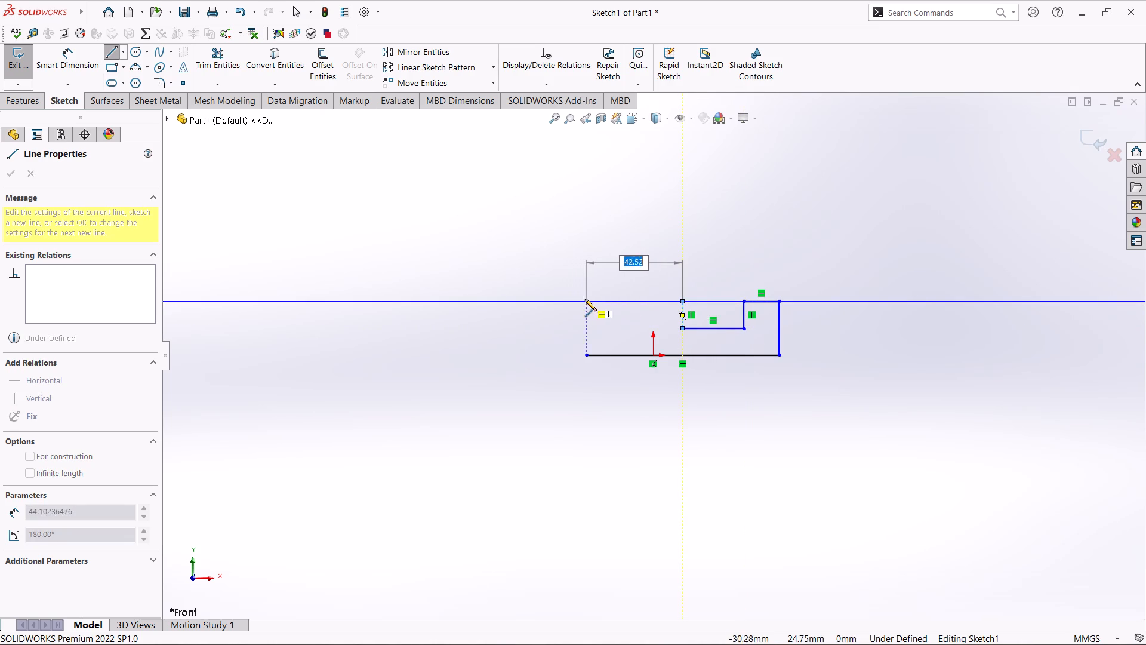
click(585, 299)
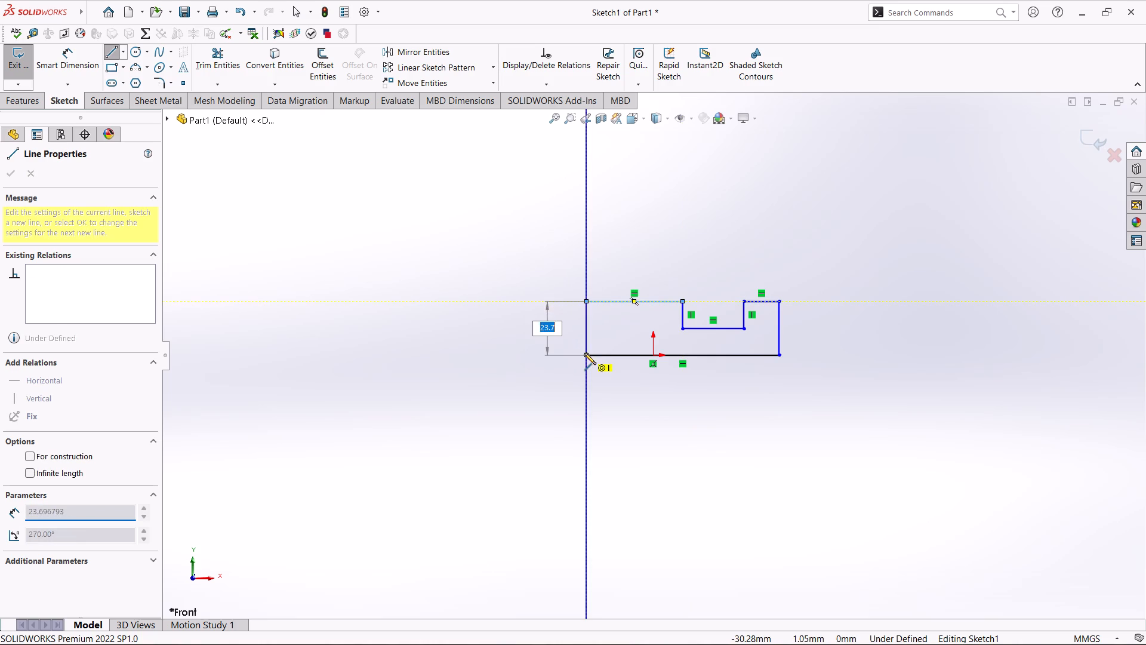
click(584, 353)
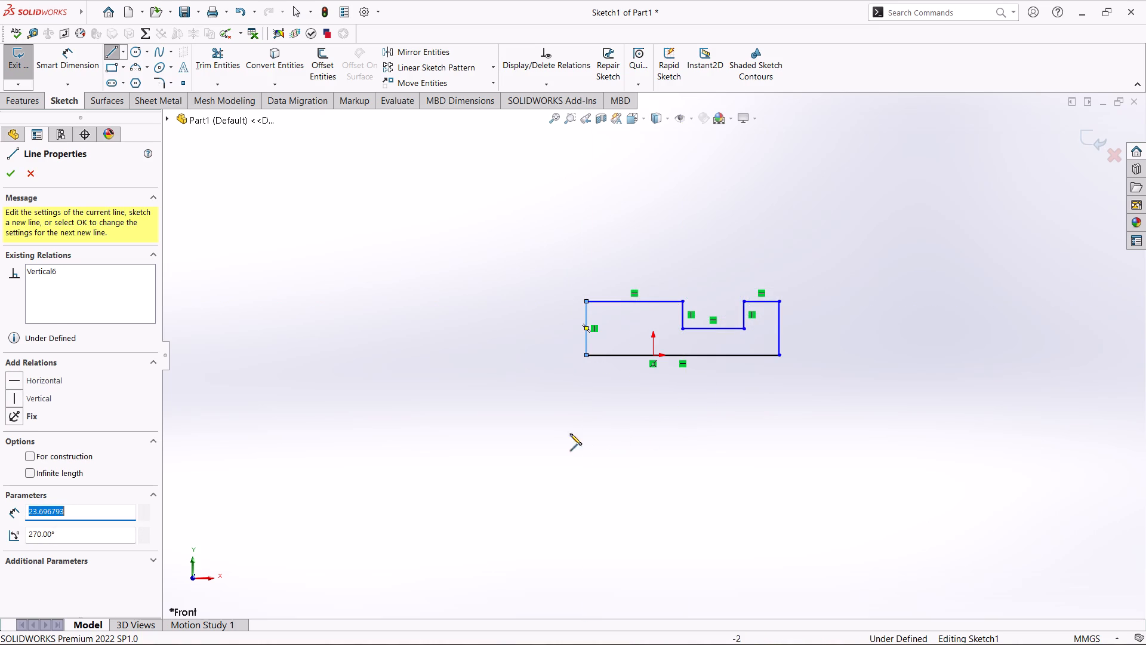
right_drag(338, 325, 349, 328)
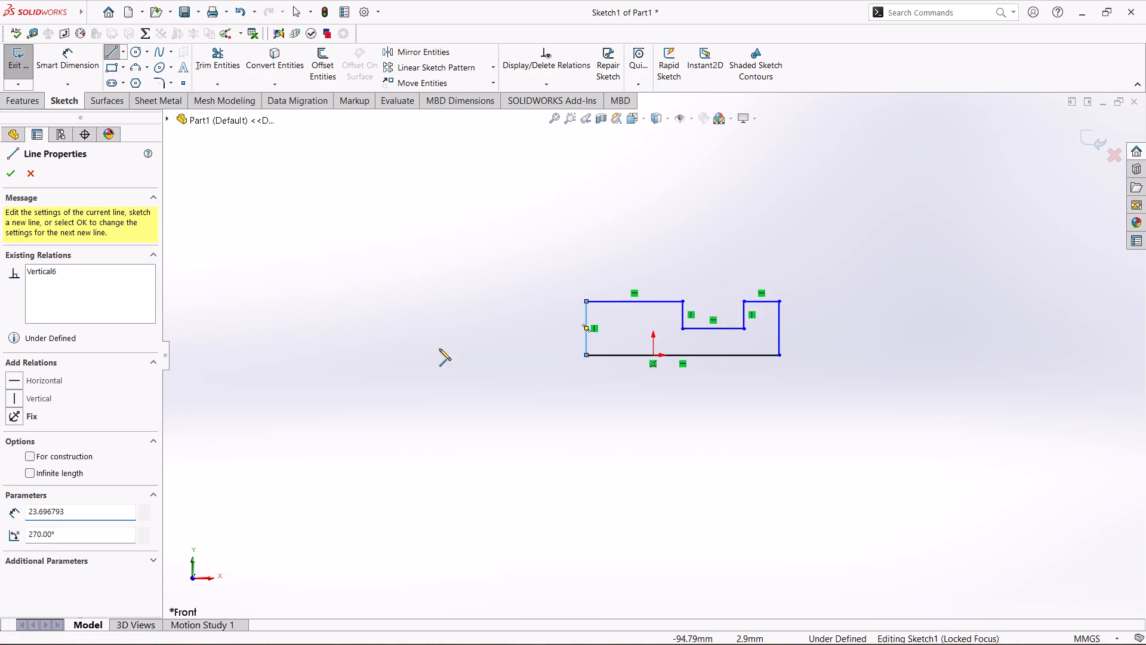
right_click(408, 344)
click(451, 357)
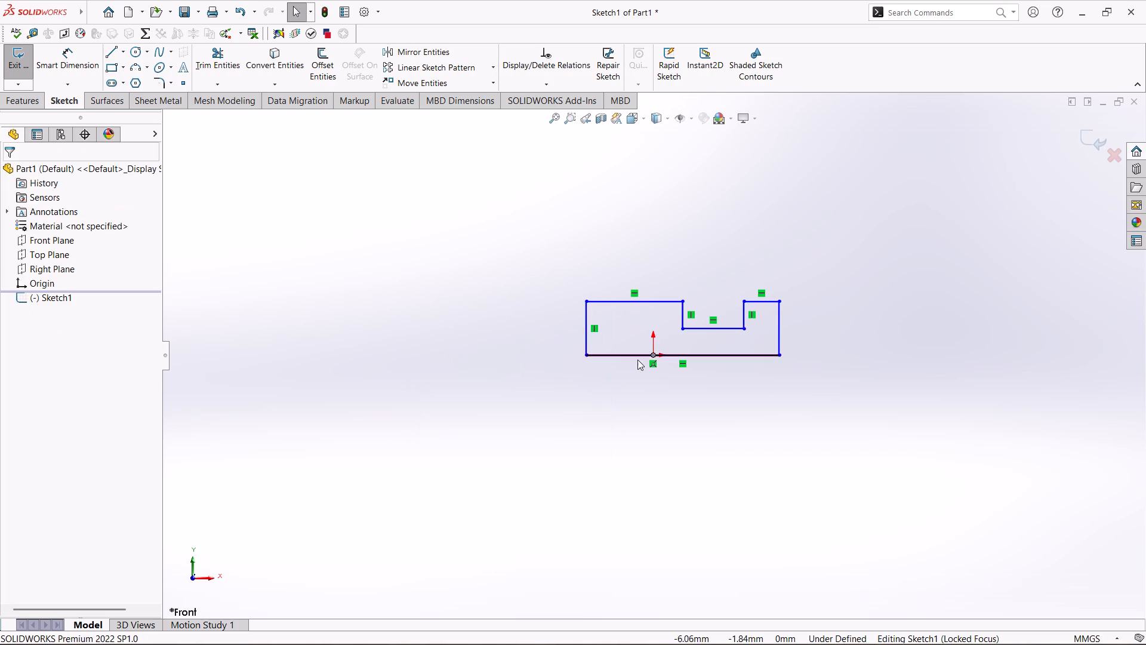
Convert the profile's bottom horizontal line through the origin to construction geometry.
click(633, 356)
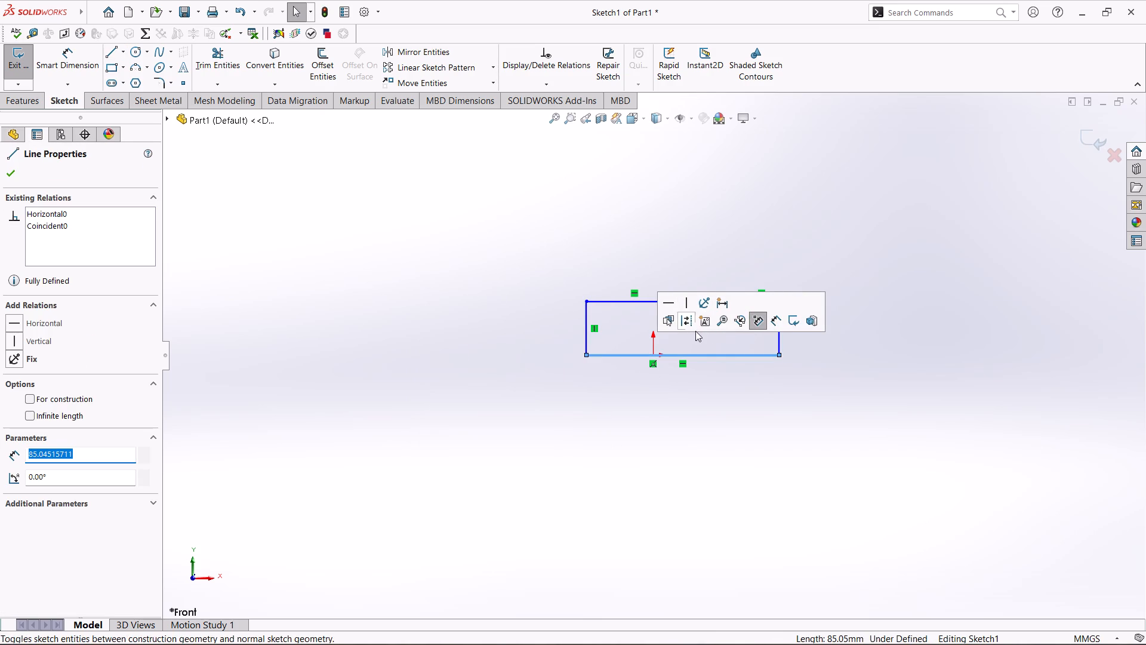
click(686, 327)
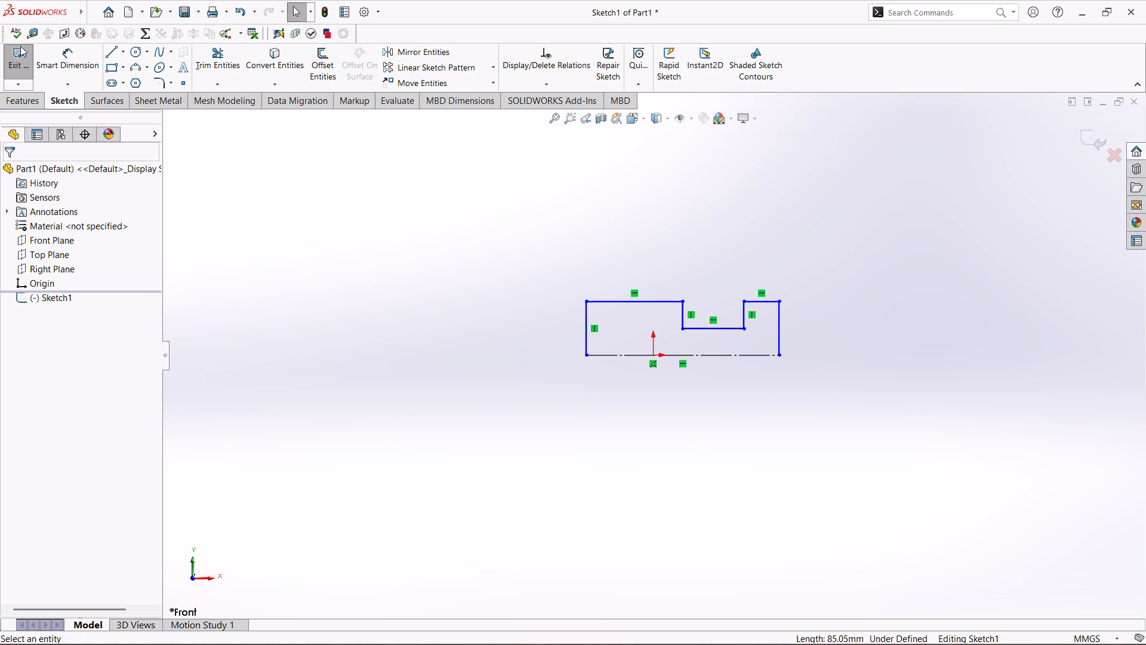
Dimension the longer top edge, to the left of the notch, at 60 mm.
click(81, 73)
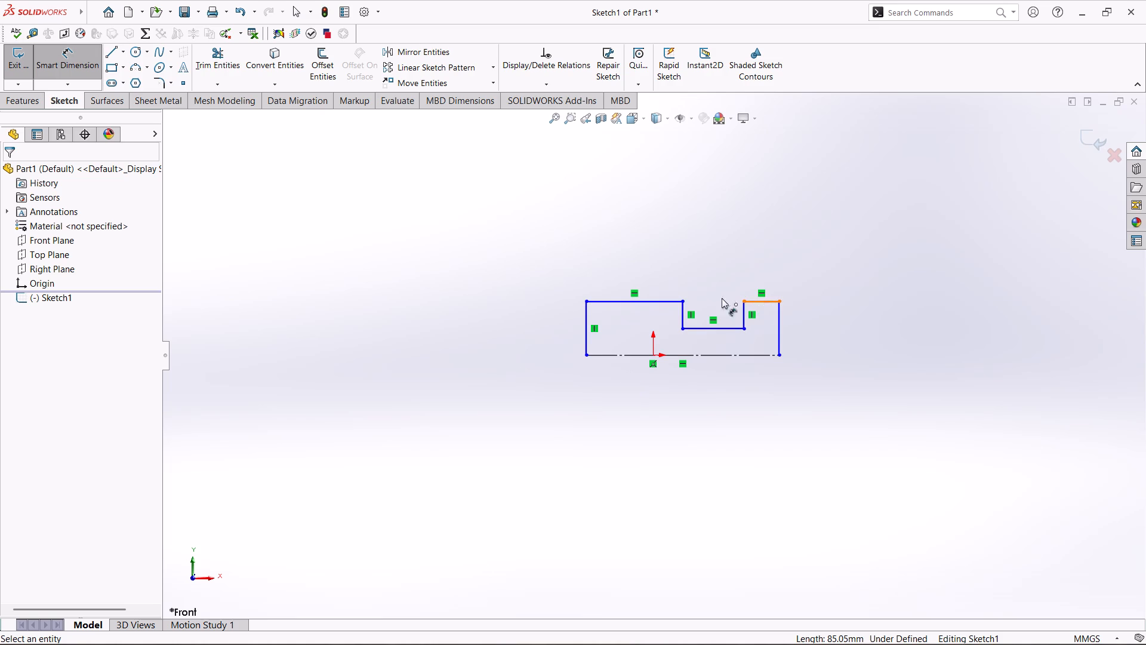
click(640, 304)
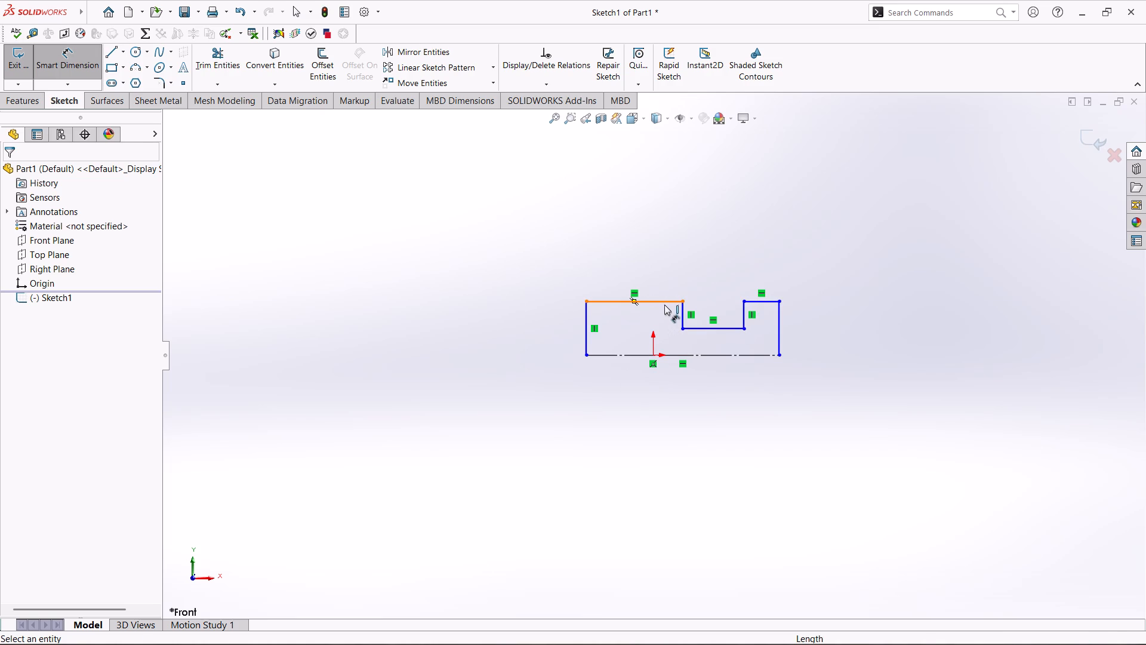
click(638, 402)
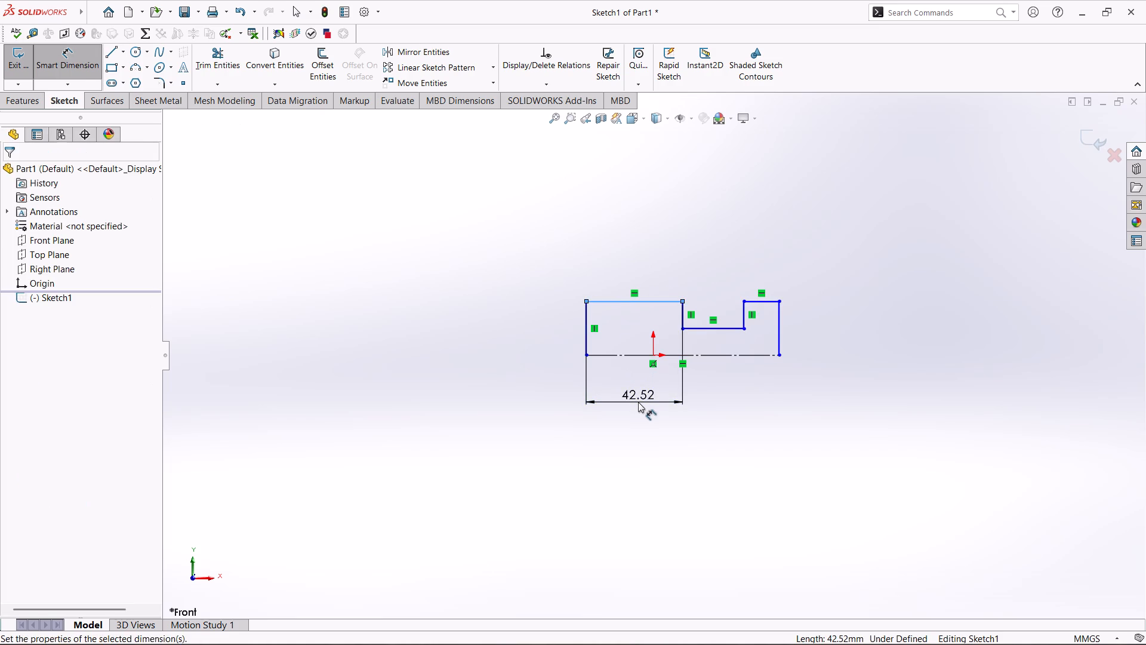
text(60)
key(Return)
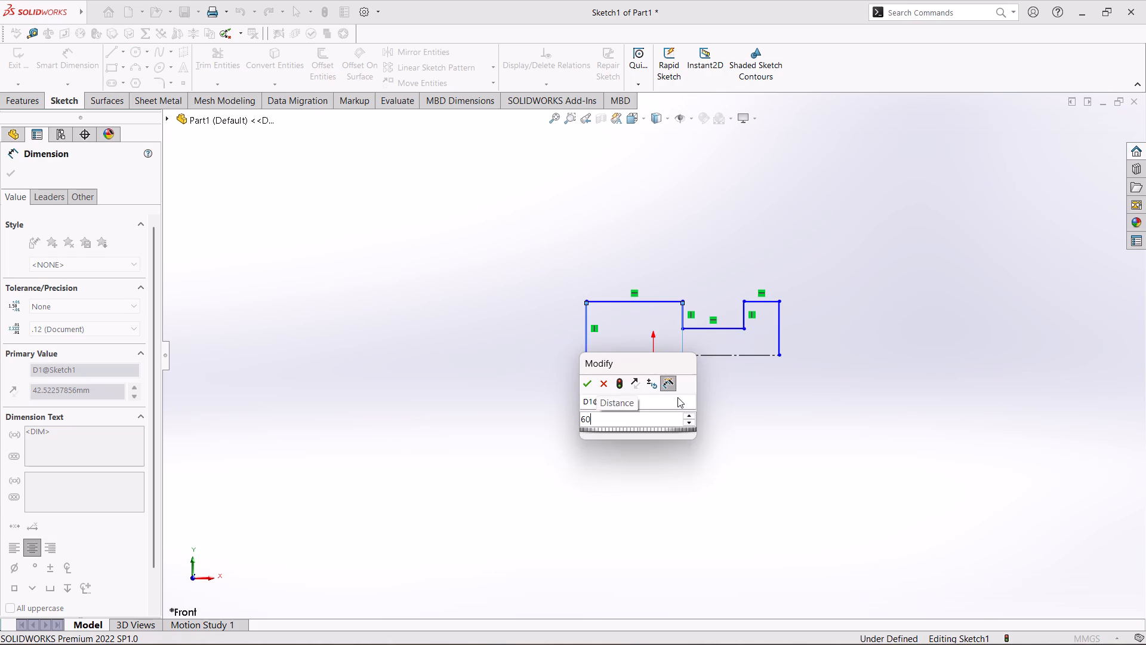
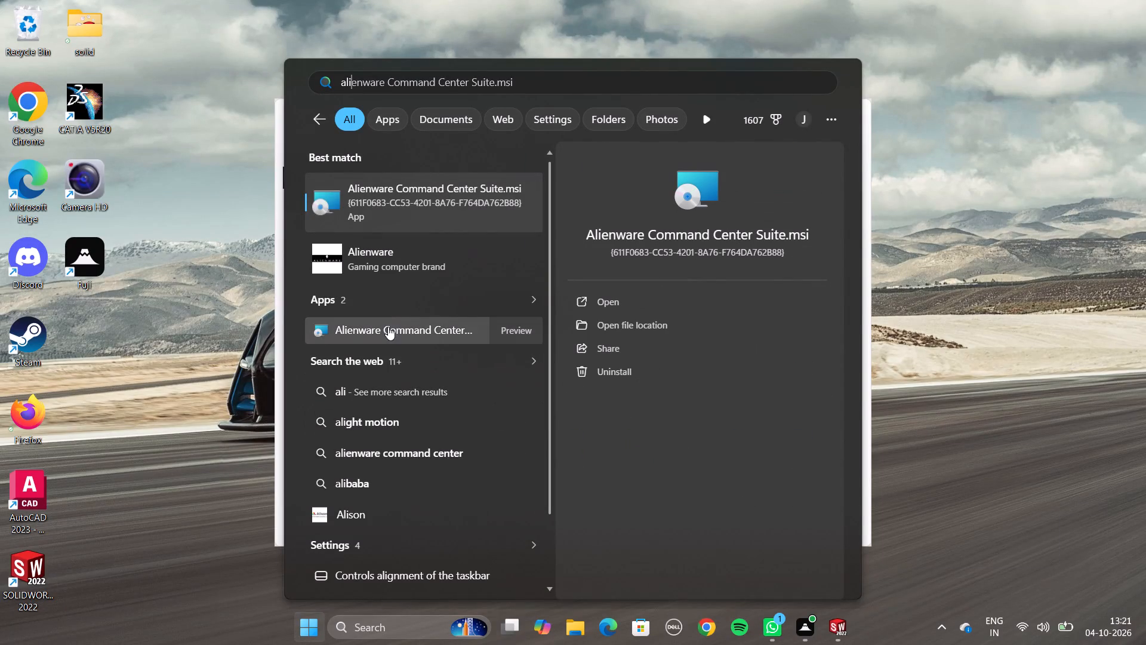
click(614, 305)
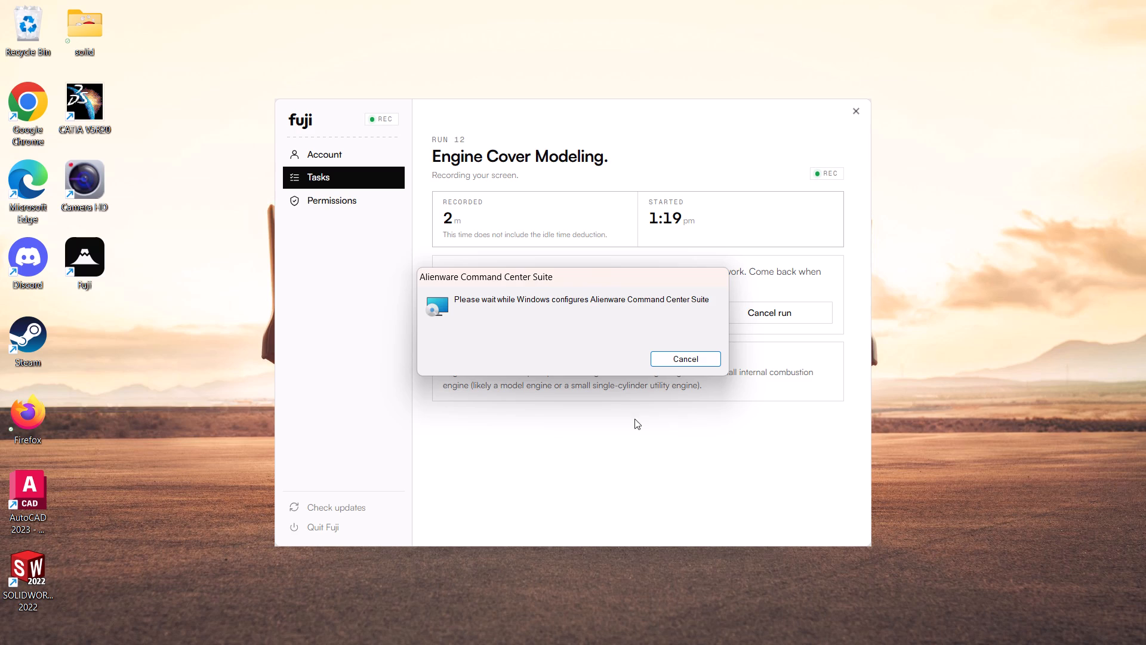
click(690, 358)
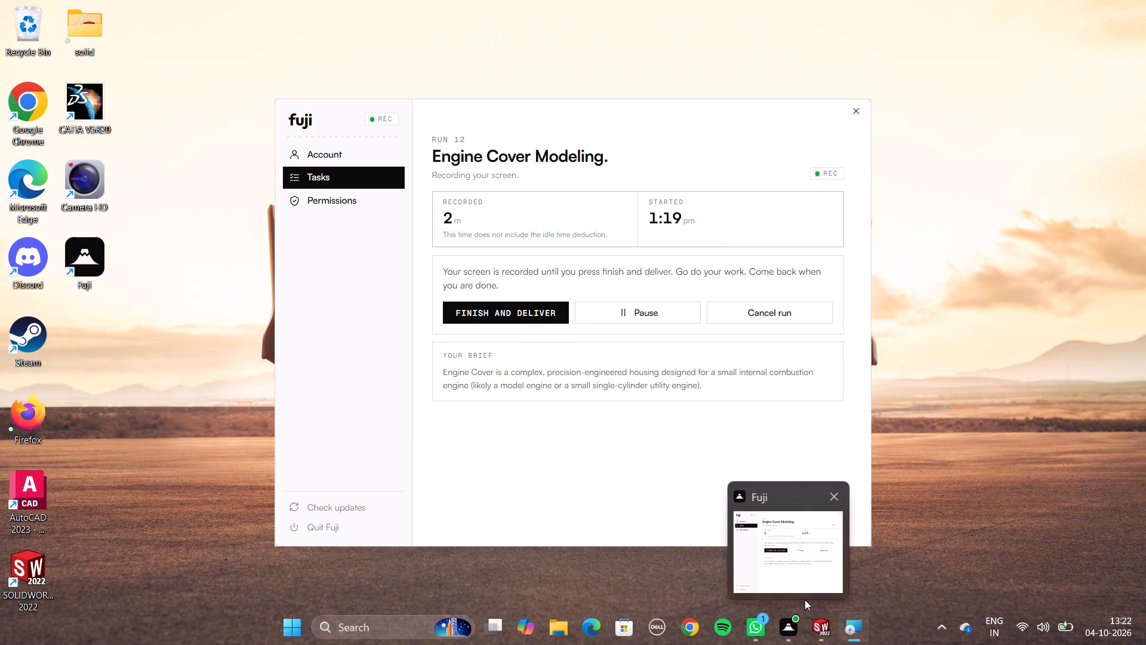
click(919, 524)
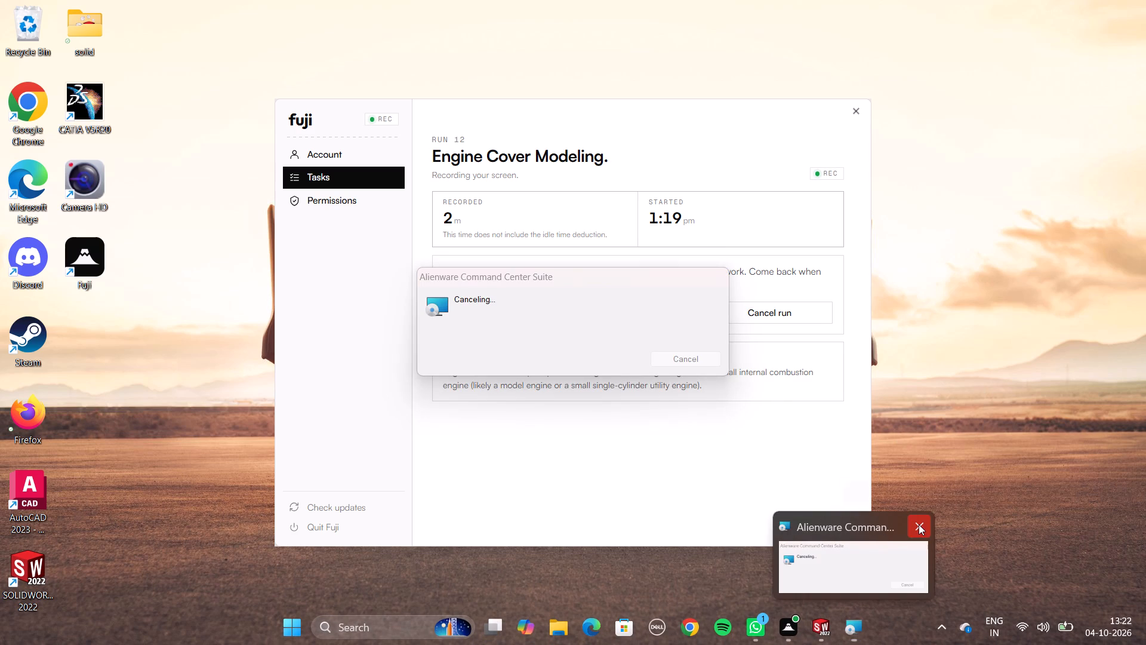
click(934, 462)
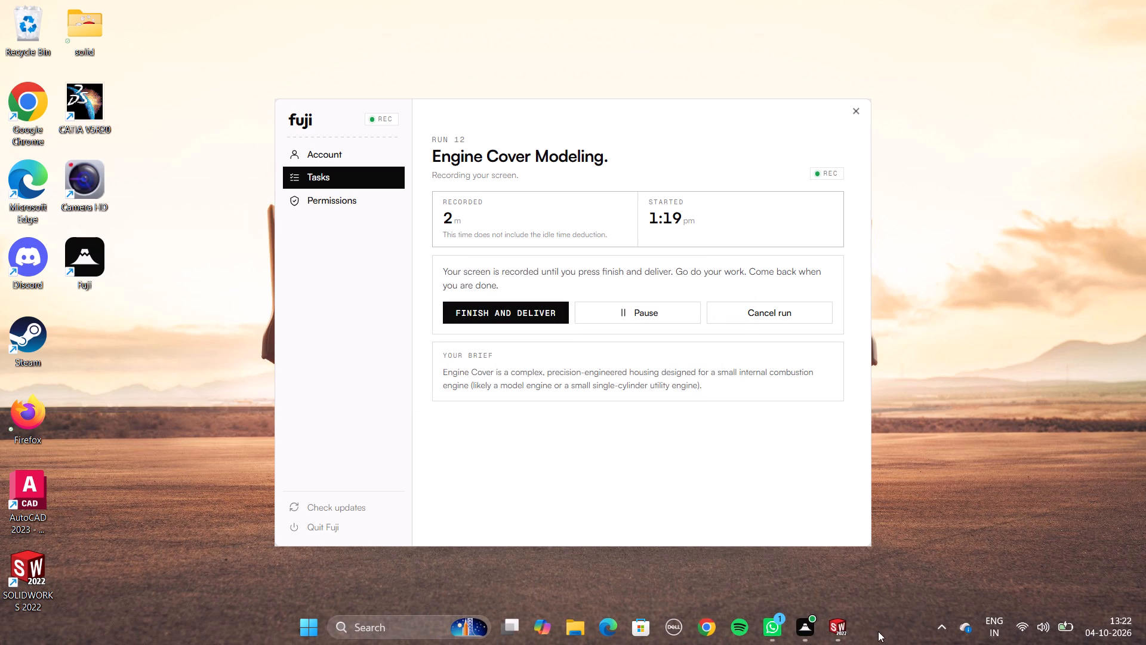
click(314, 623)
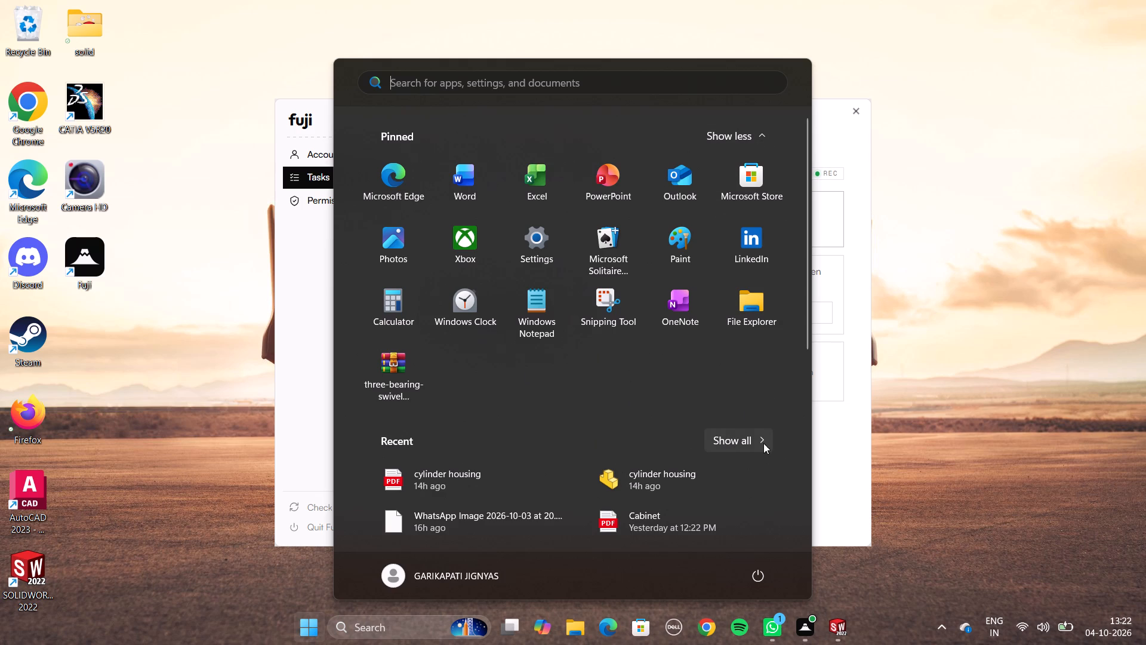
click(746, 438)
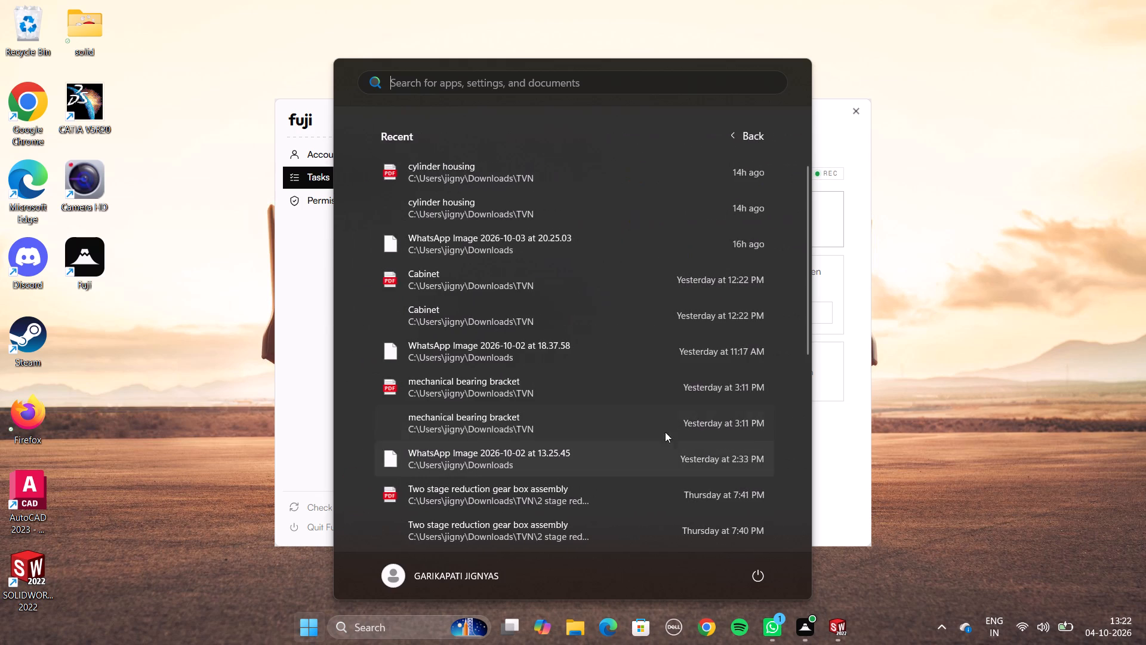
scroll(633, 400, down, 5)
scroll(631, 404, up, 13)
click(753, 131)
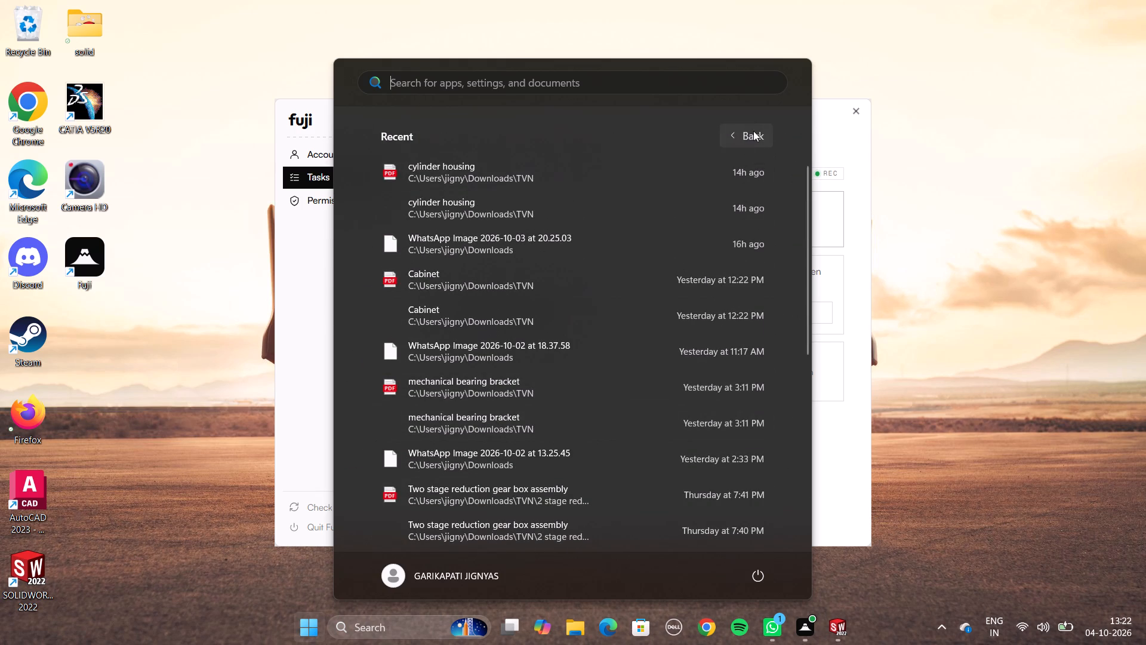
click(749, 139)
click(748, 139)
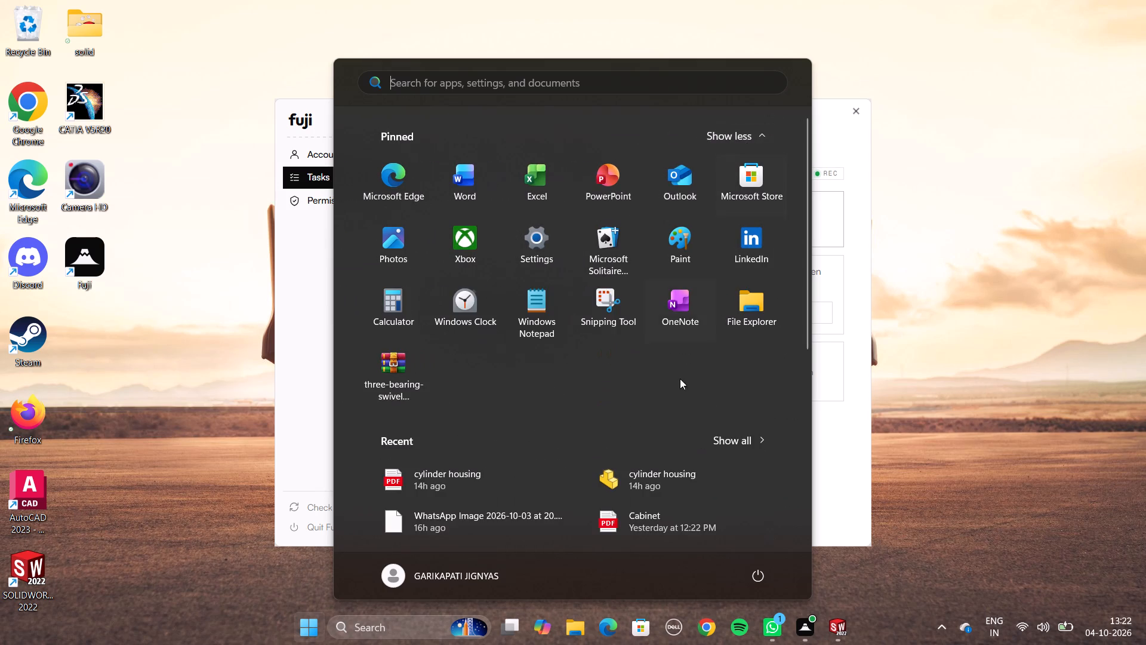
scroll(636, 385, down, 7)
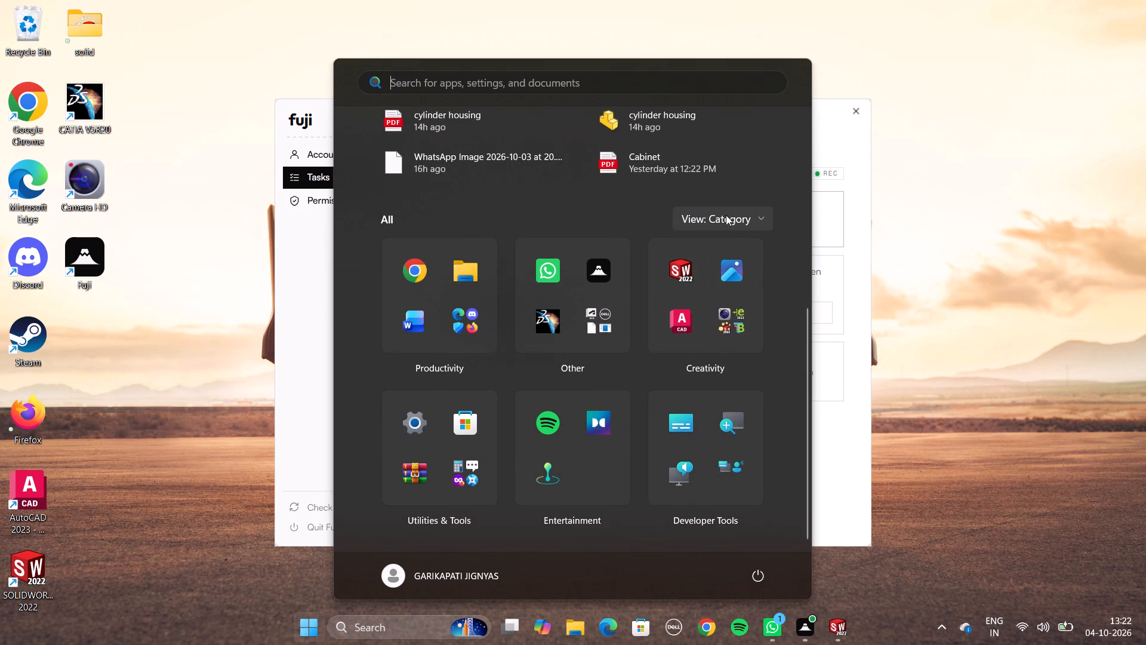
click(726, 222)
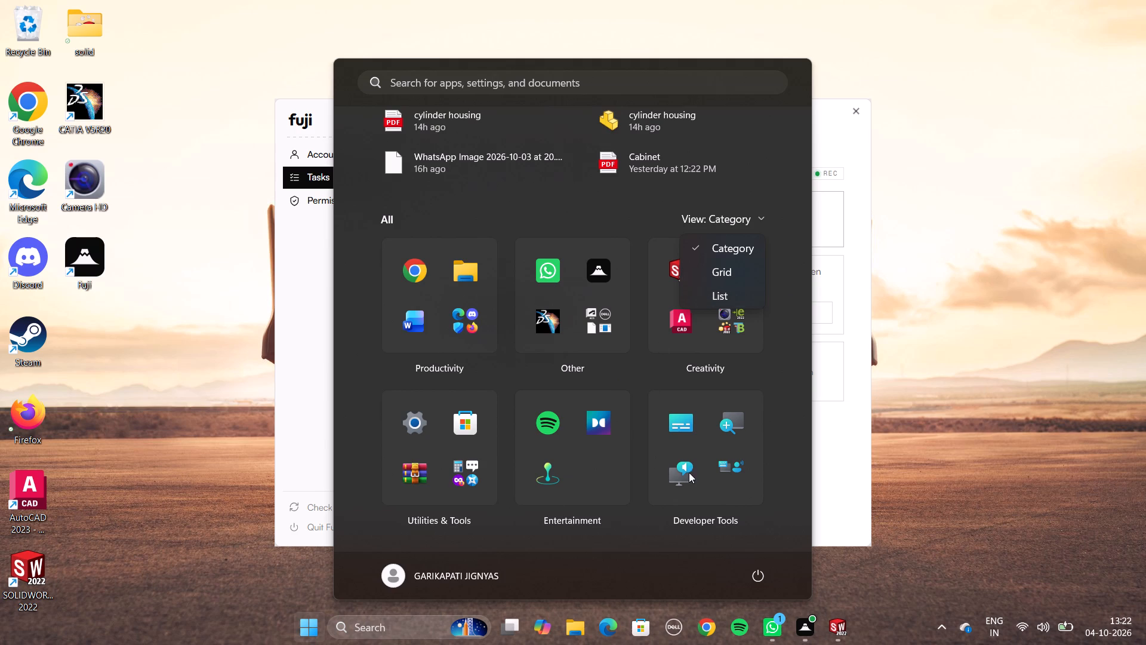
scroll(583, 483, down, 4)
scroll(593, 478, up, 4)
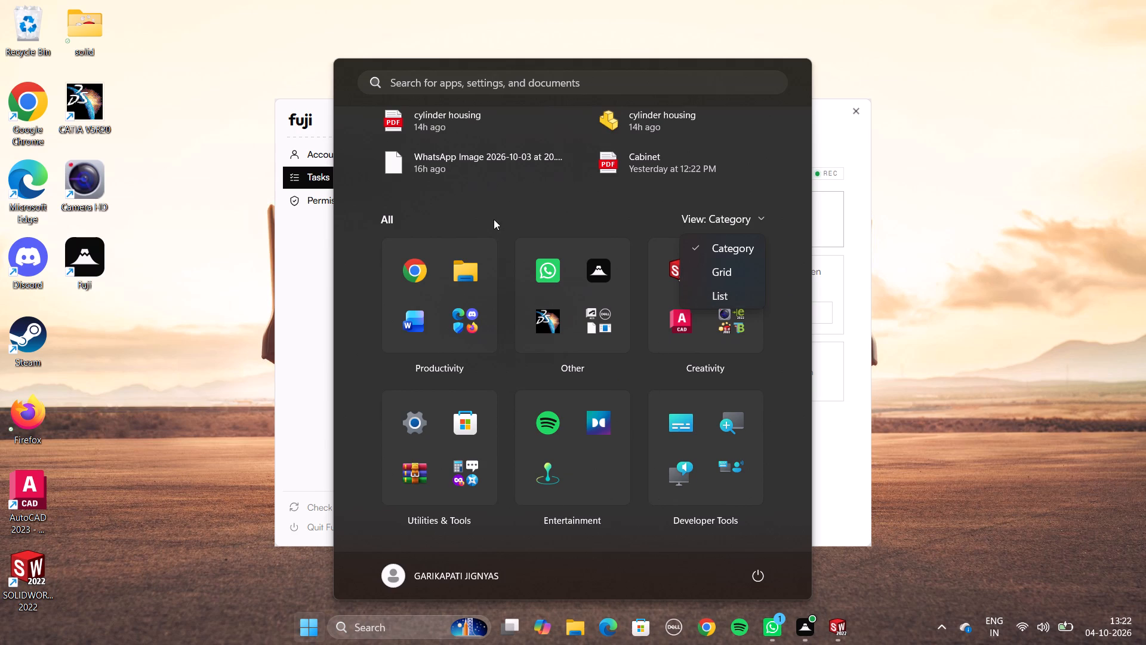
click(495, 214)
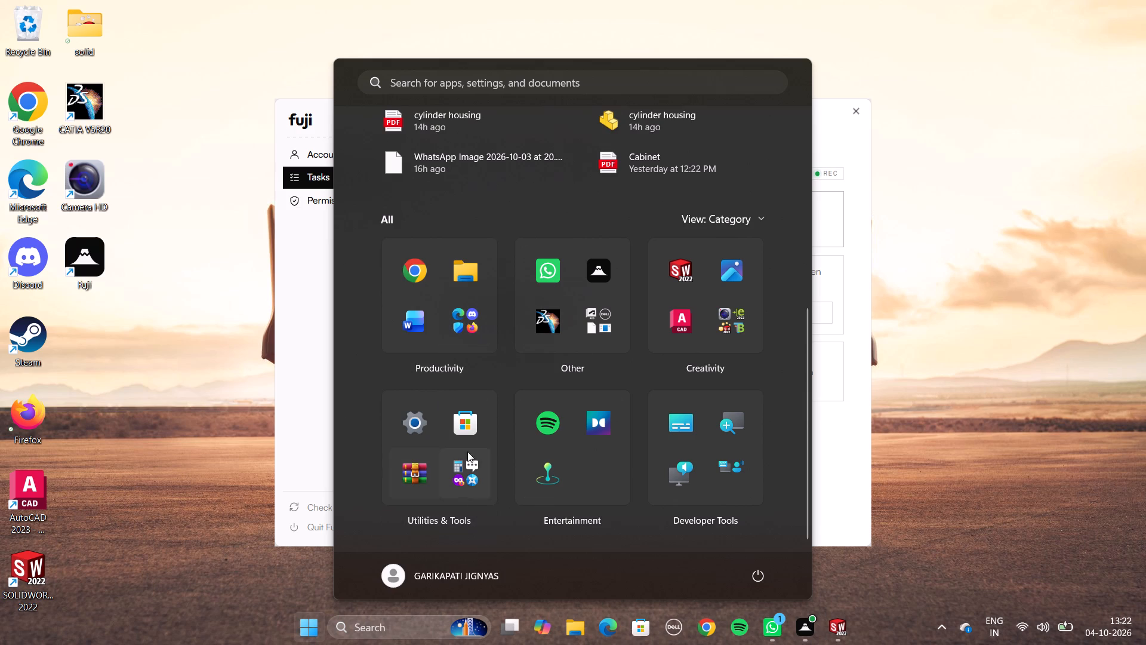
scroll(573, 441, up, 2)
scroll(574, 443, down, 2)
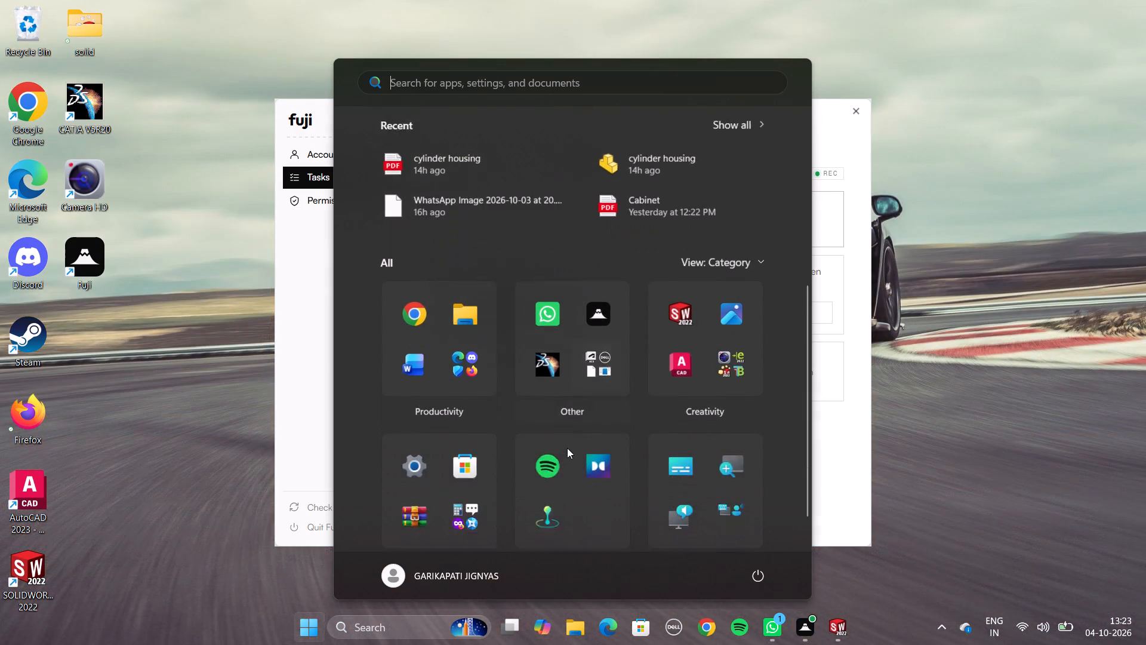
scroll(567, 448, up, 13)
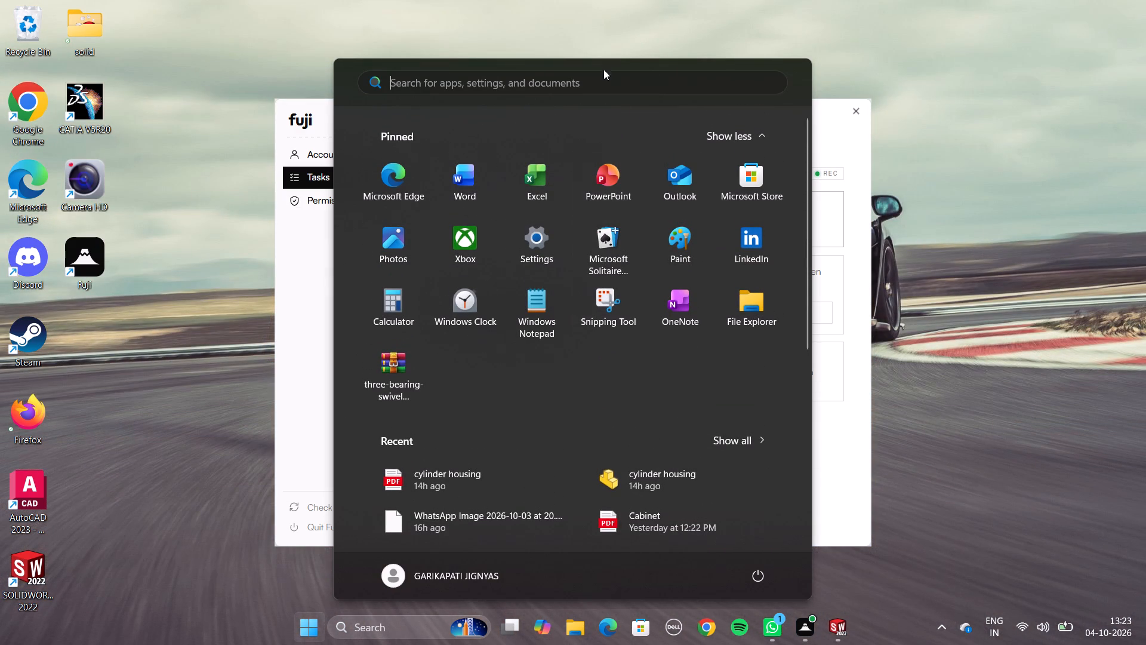
Find and launch NVIDIA GeForce Experience, accept its privacy terms, and minimize the SOLIDWORKS window behind it.
click(581, 82)
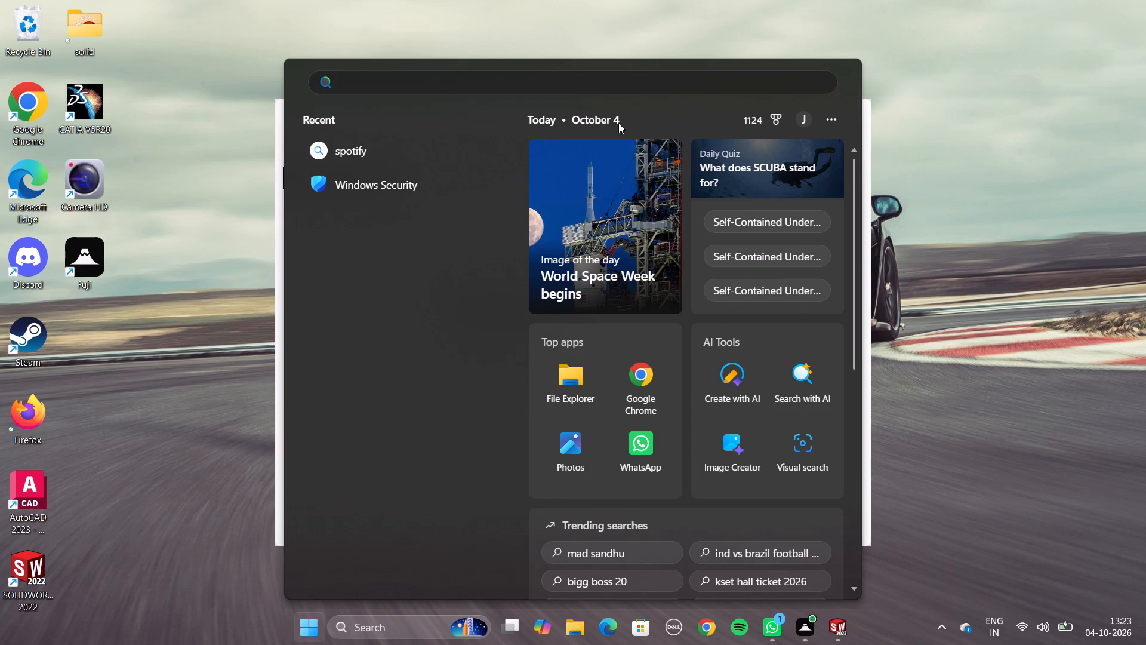
key(g)
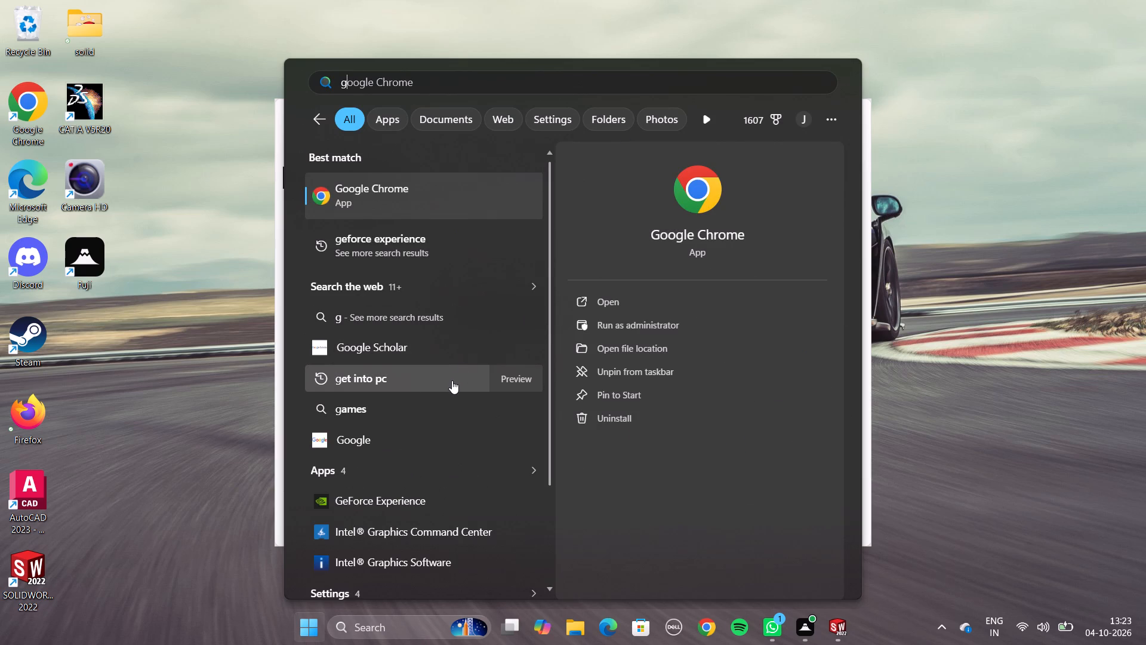
double_click(437, 493)
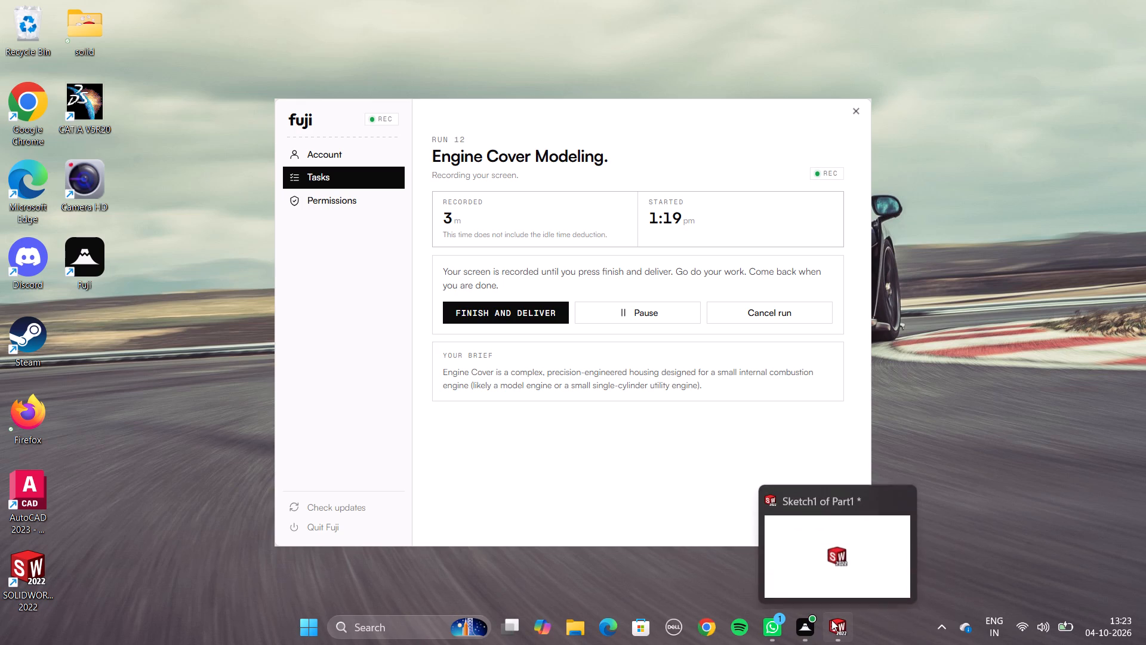
click(831, 620)
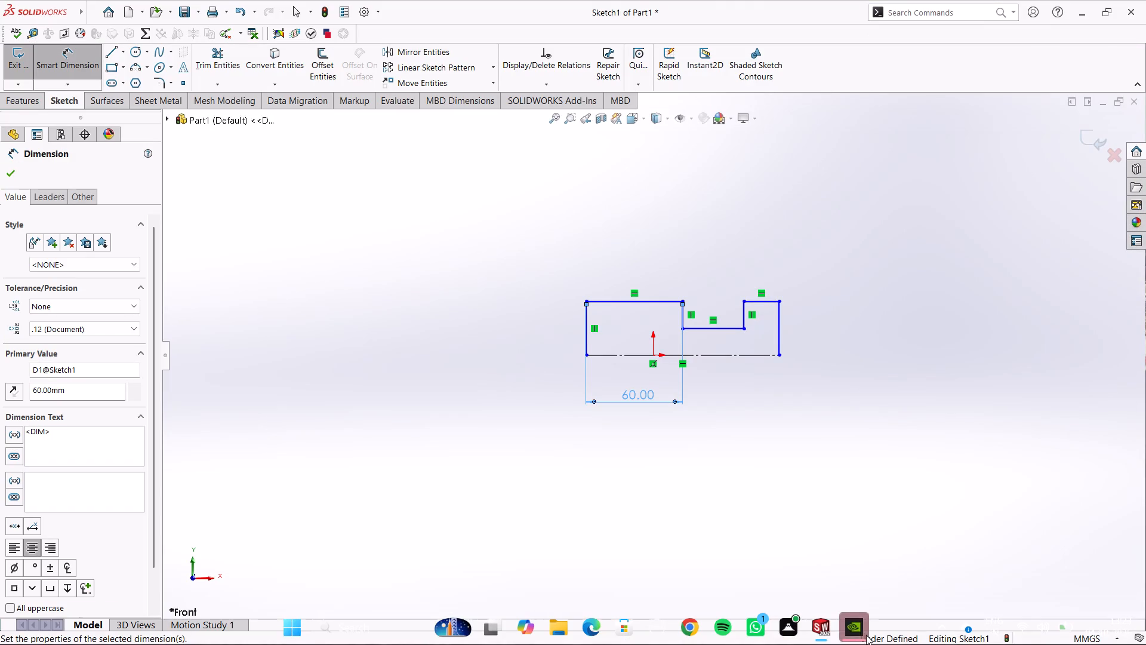
click(852, 629)
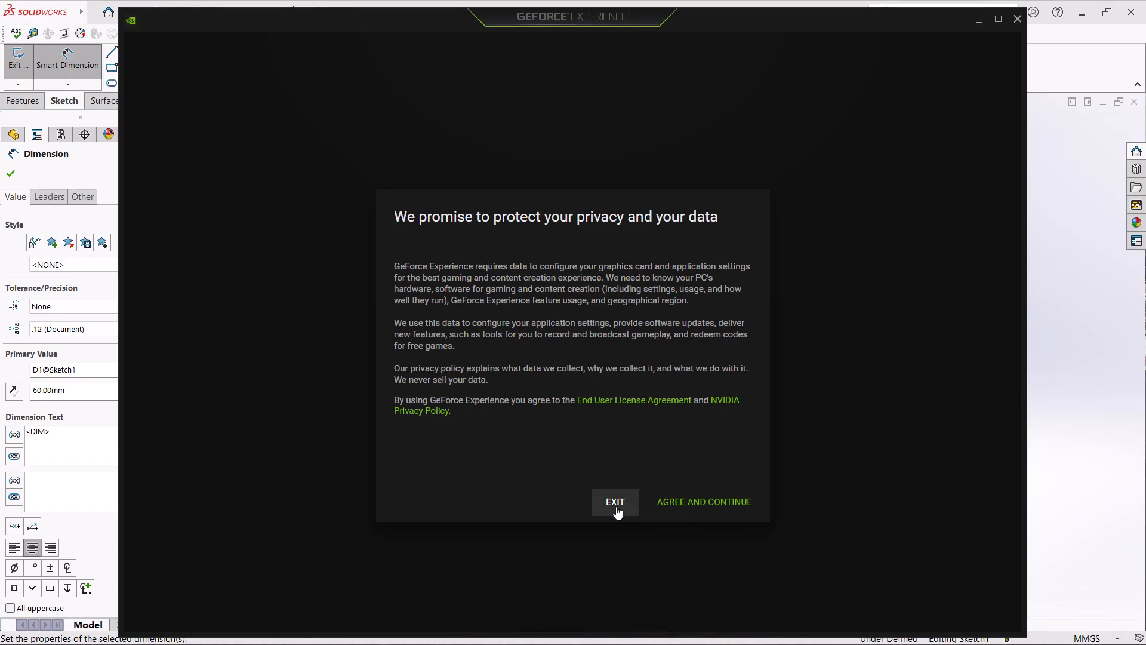
click(697, 507)
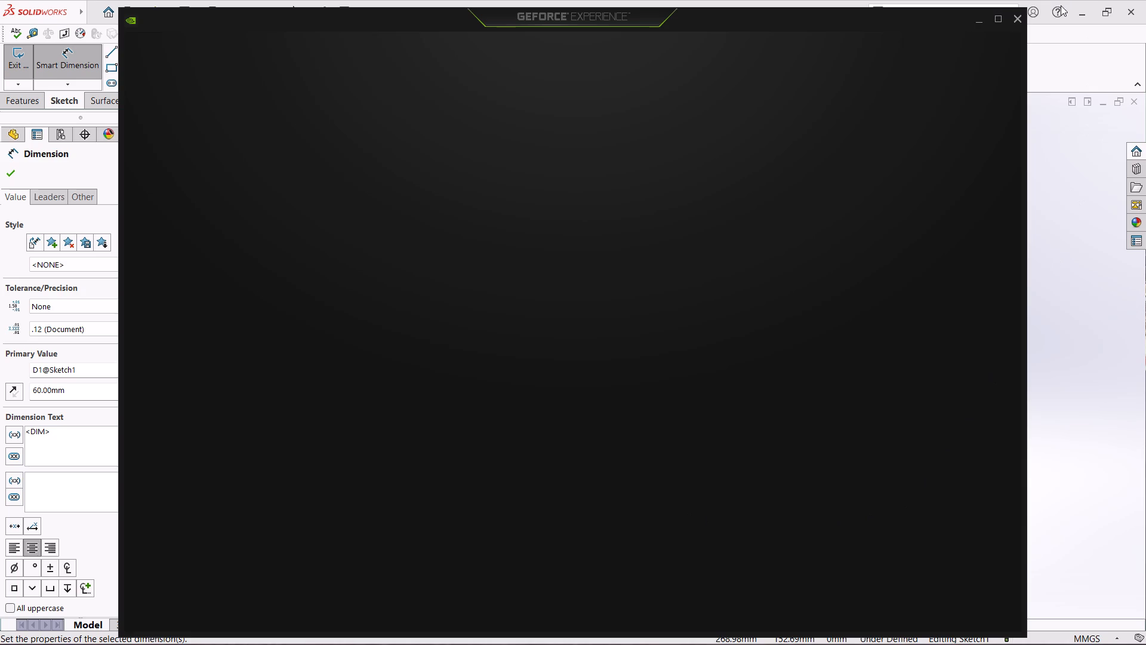
click(1089, 7)
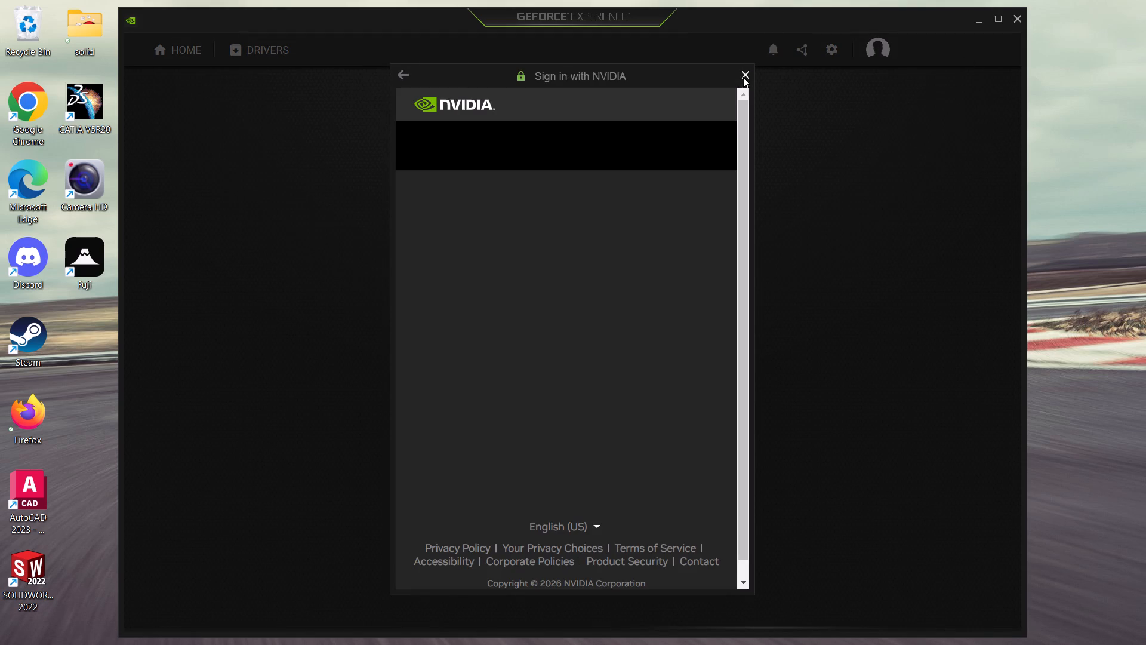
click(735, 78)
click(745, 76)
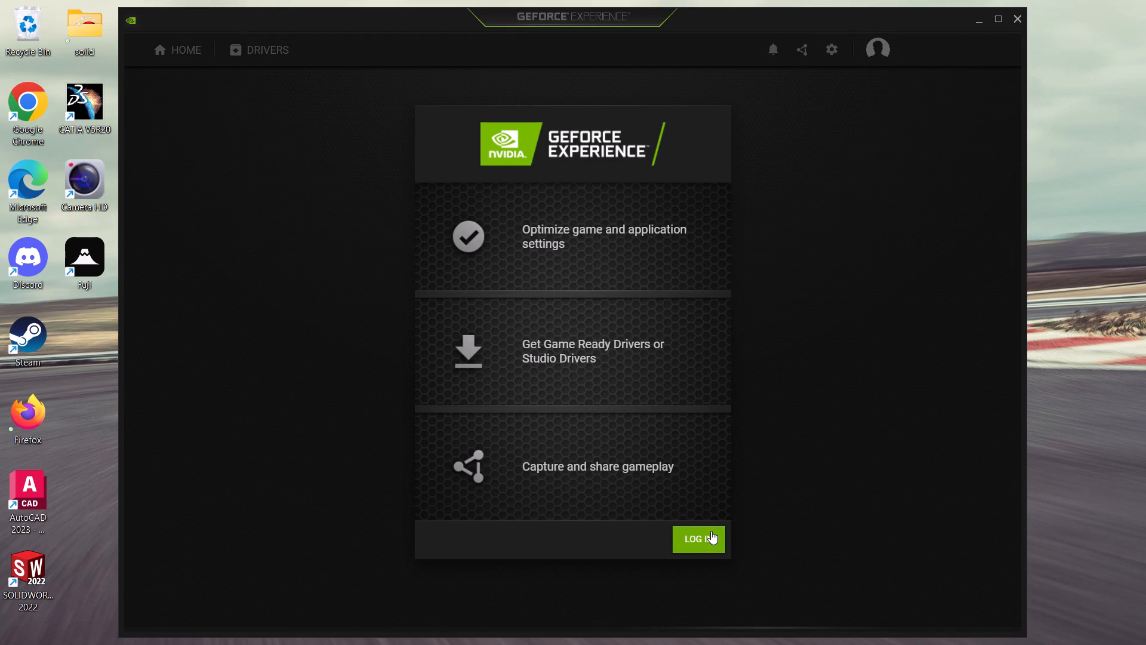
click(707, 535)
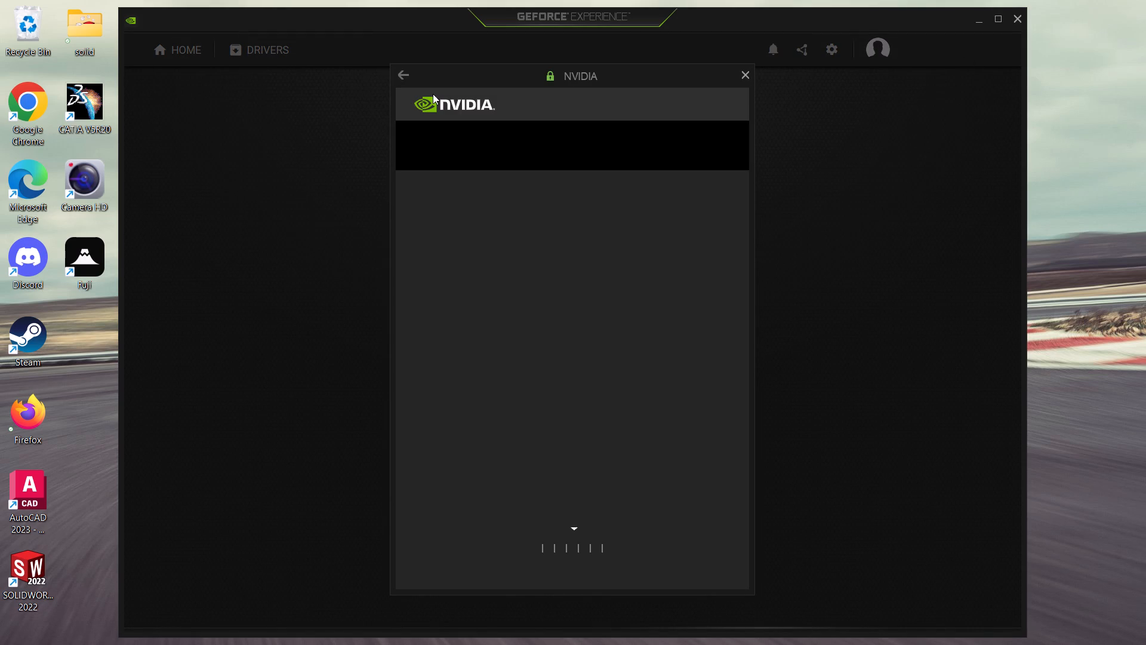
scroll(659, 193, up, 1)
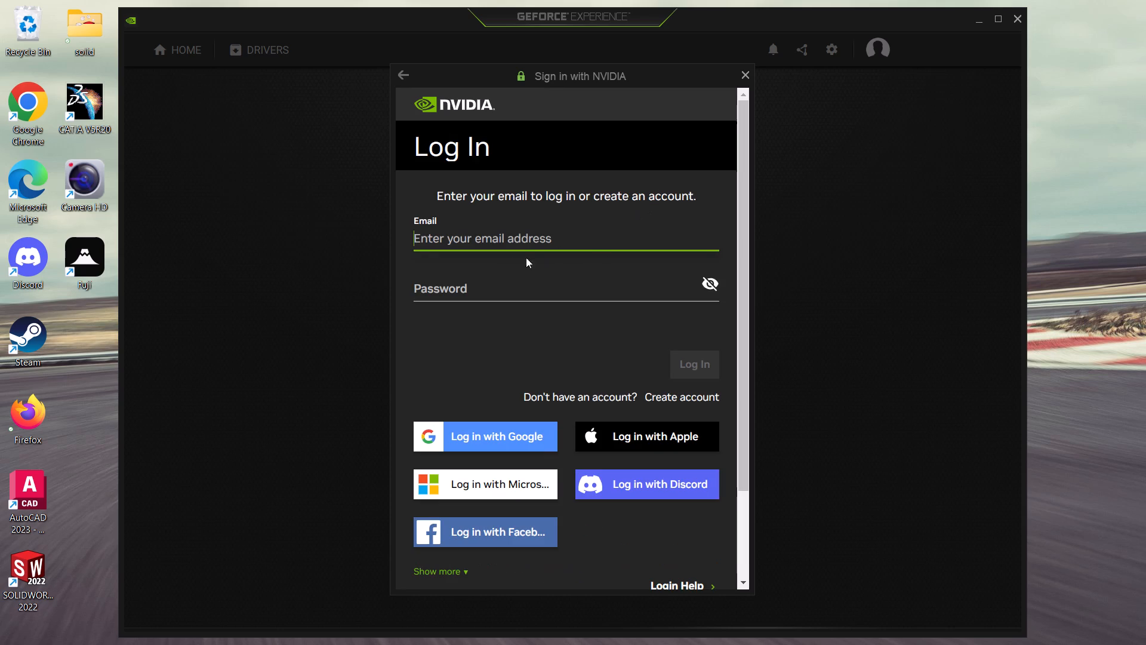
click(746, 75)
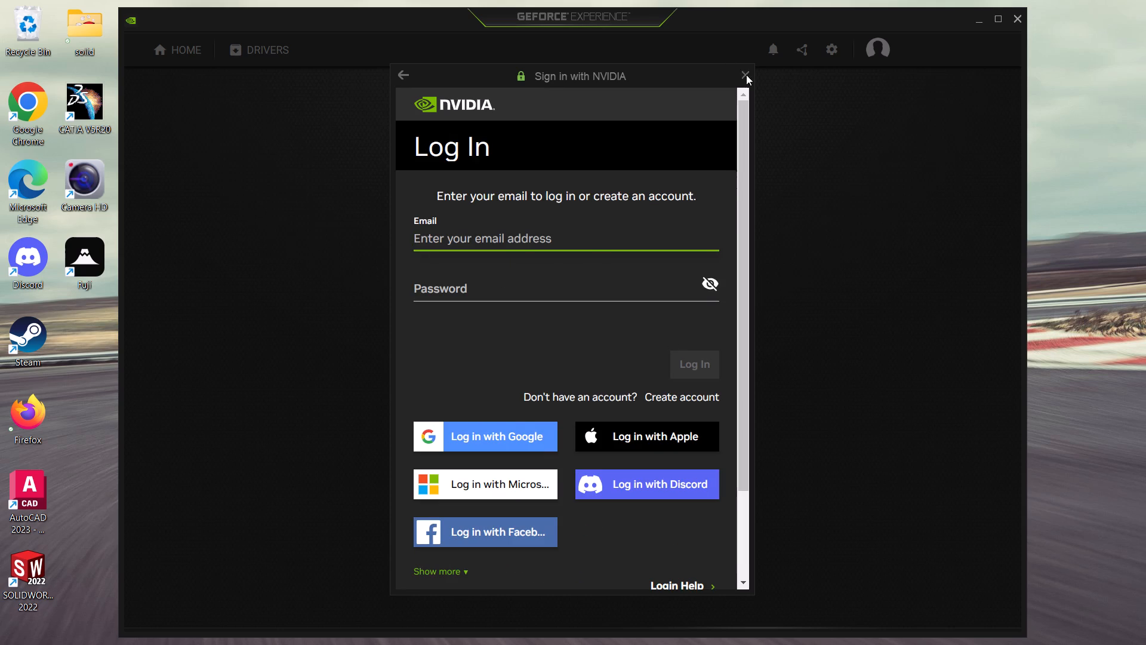
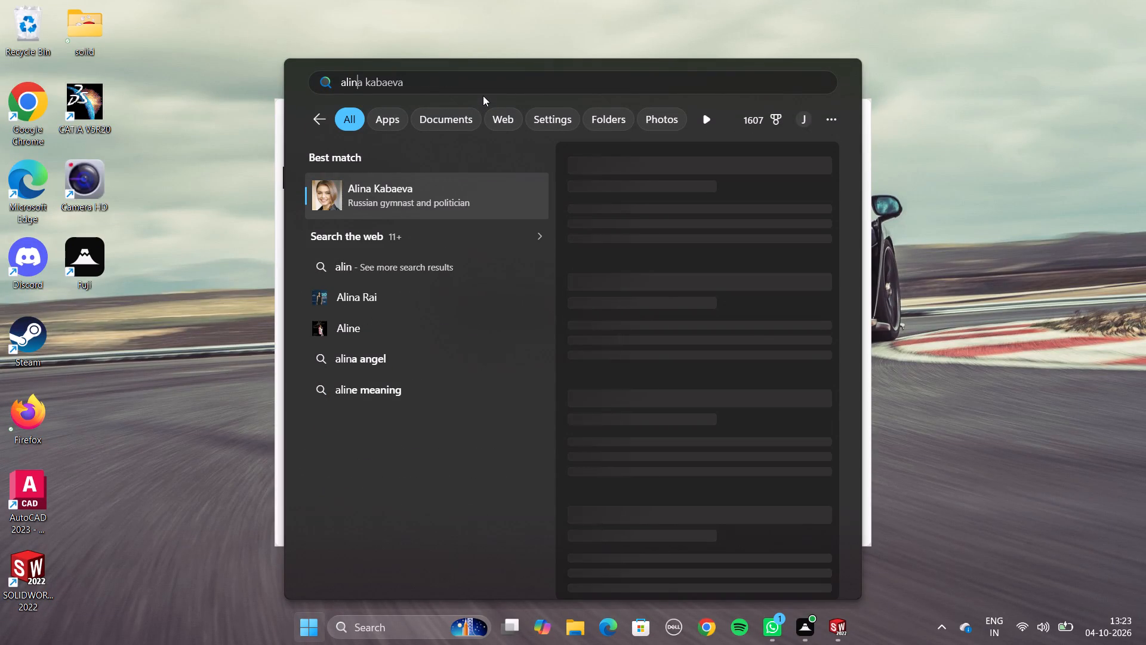
Find and launch the Alienware Command Center Suite.
key(BackSpace)
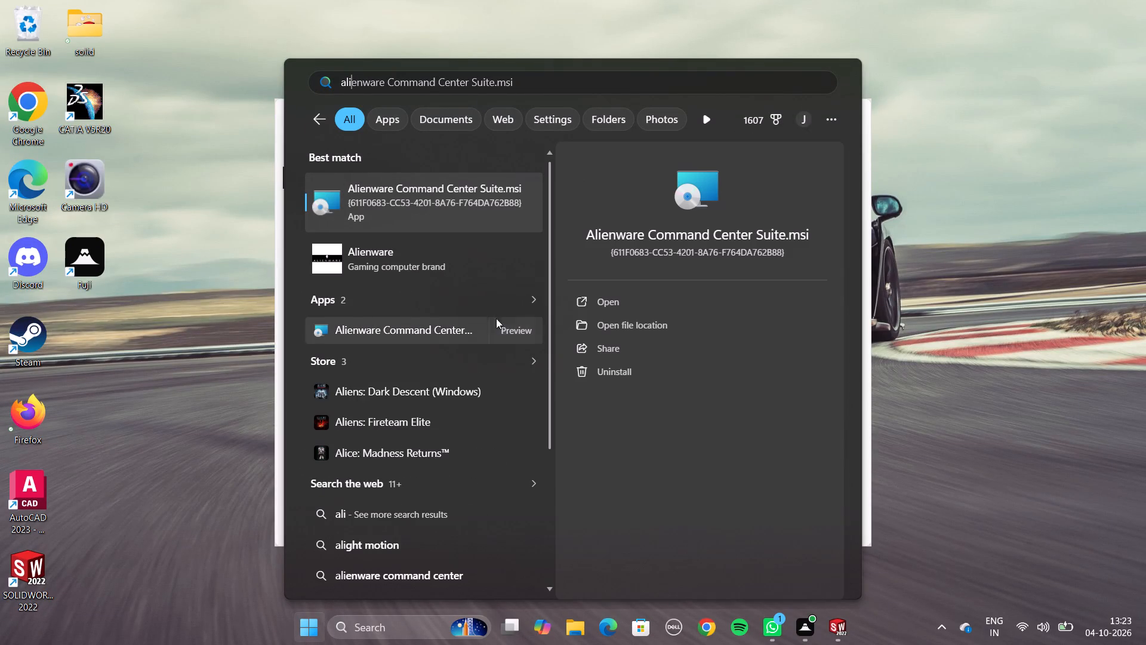
click(597, 304)
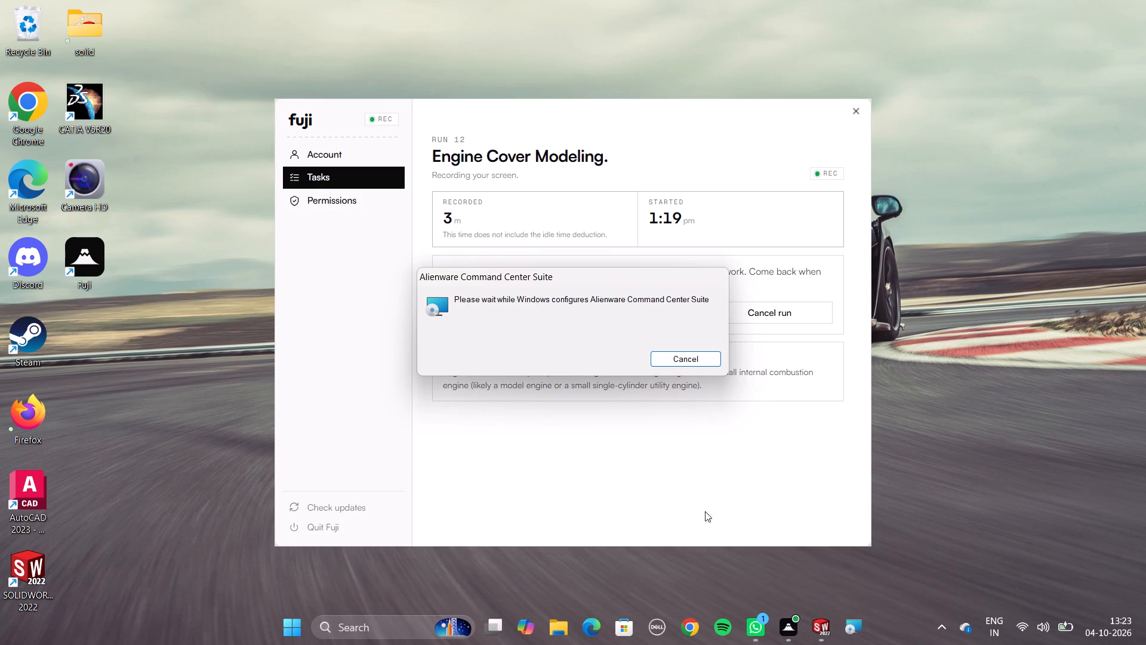
Return to SOLIDWORKS and dimension the notch's bottom line to a length of 40 mm.
click(825, 626)
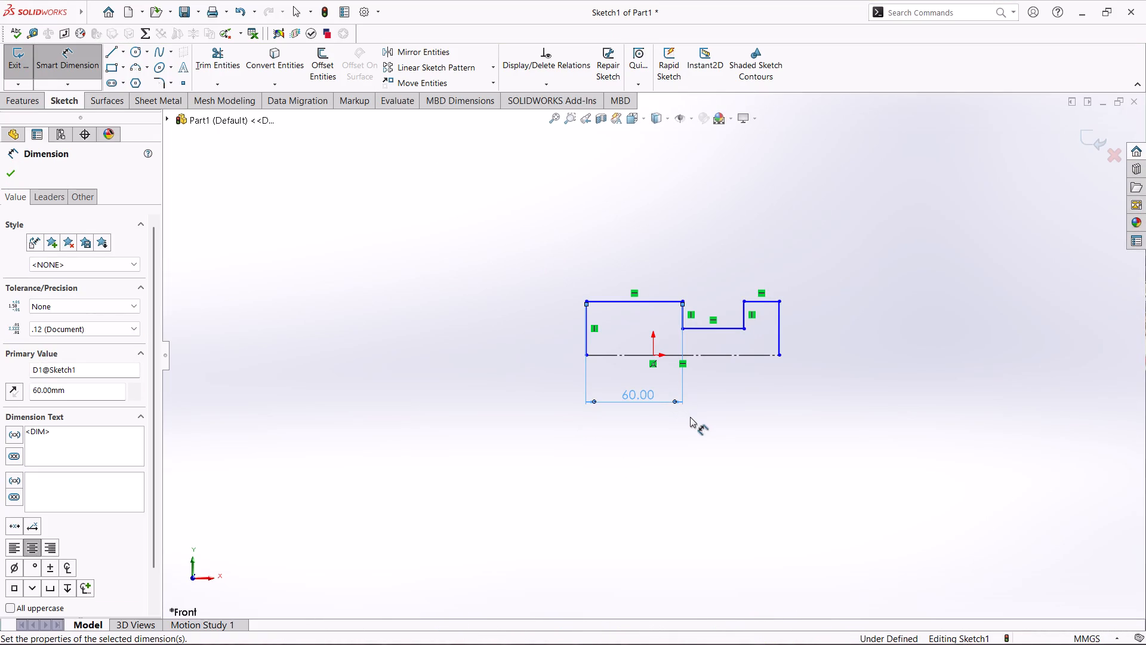
click(699, 325)
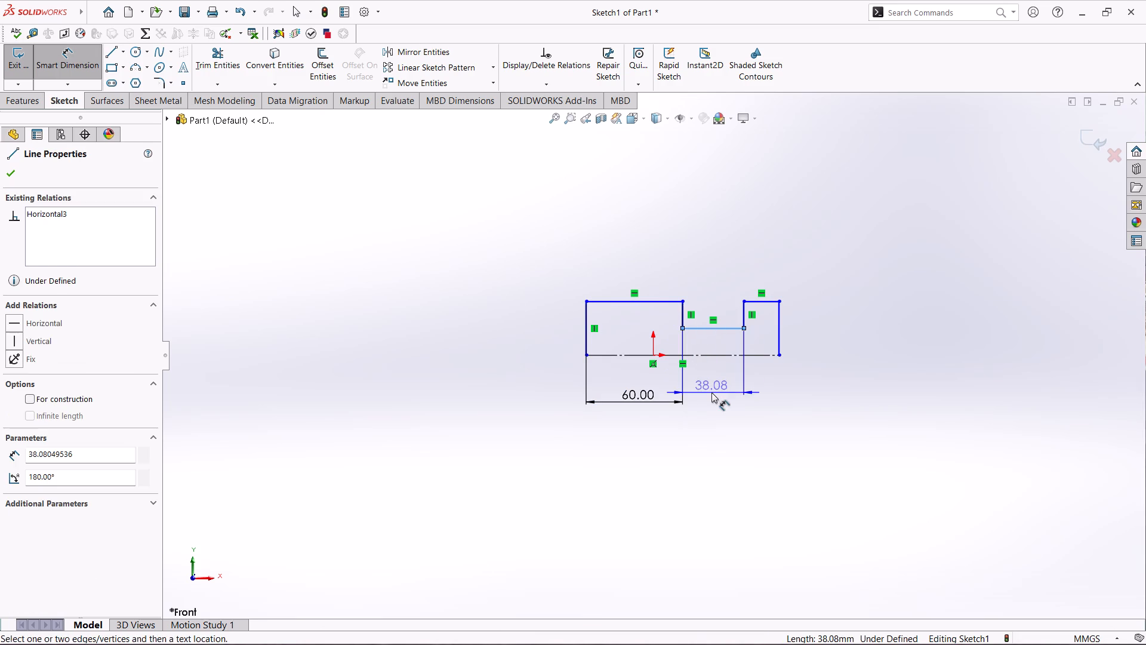
click(711, 392)
text(40)
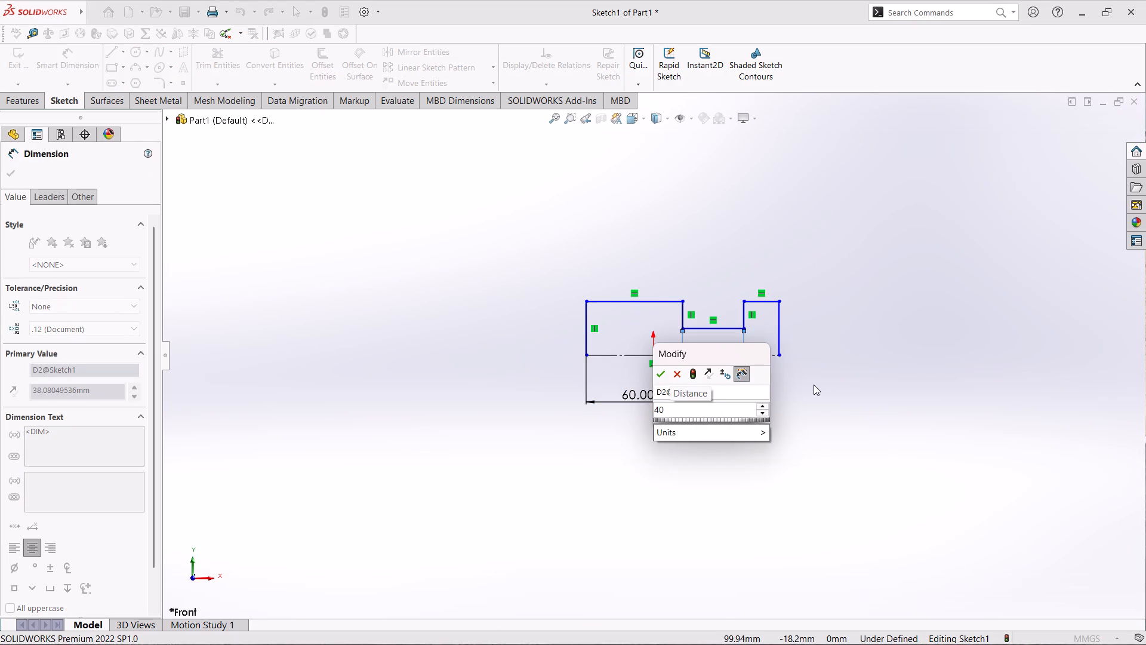
key(Return)
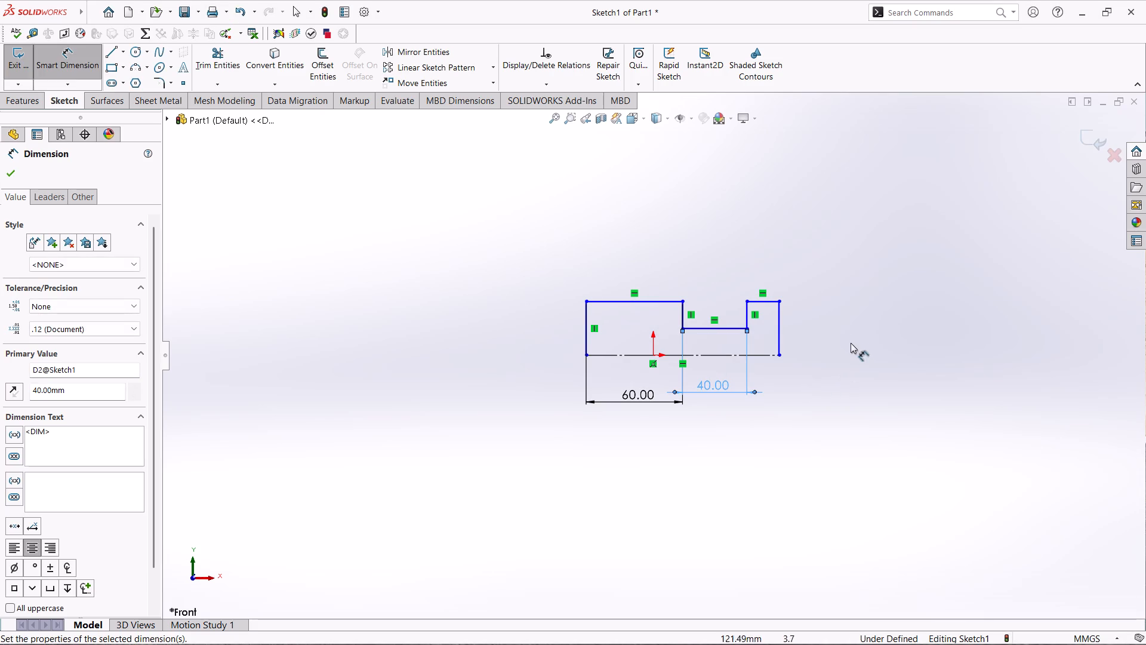
Dimension the short top edge beyond the notch to a length of 20 mm.
click(764, 300)
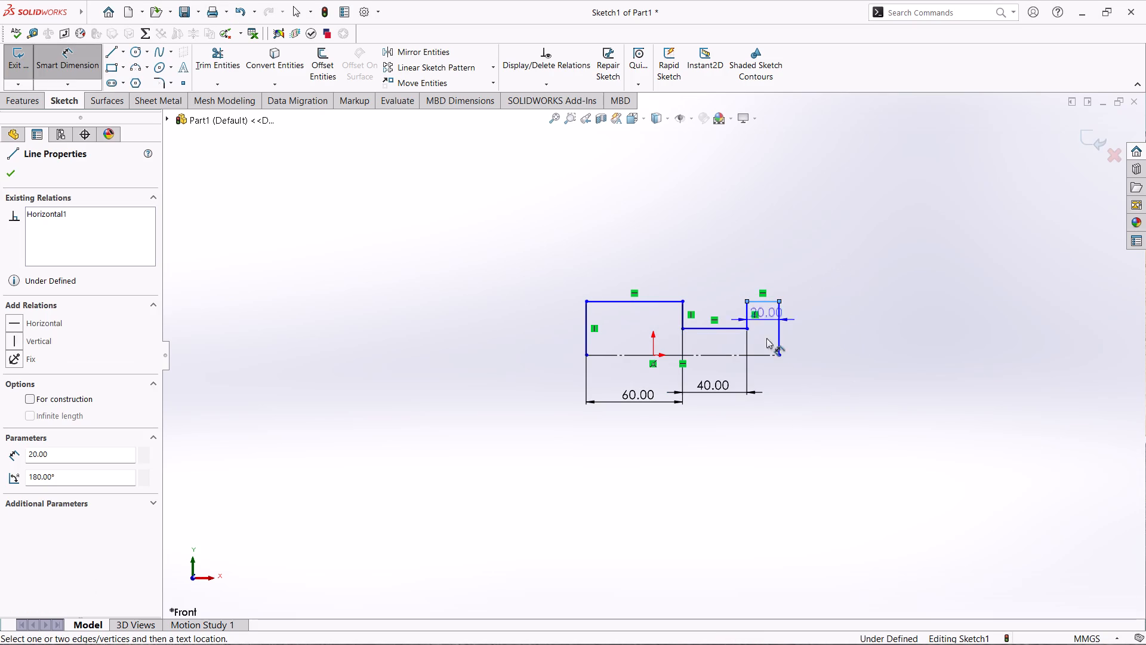
click(783, 412)
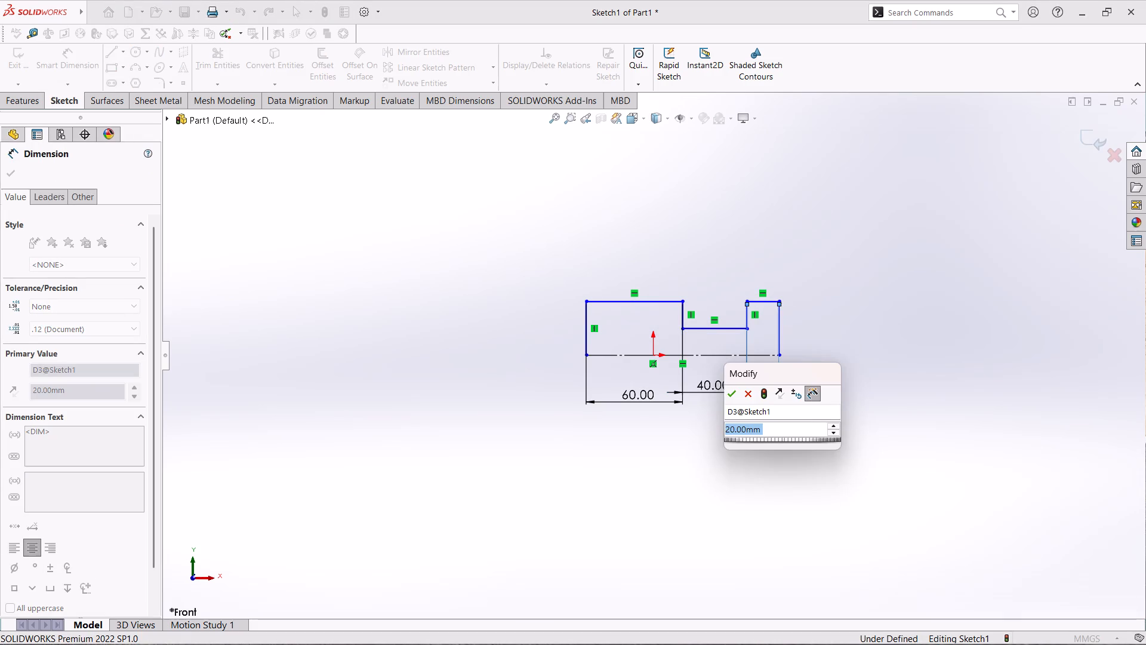
text(20)
key(Return)
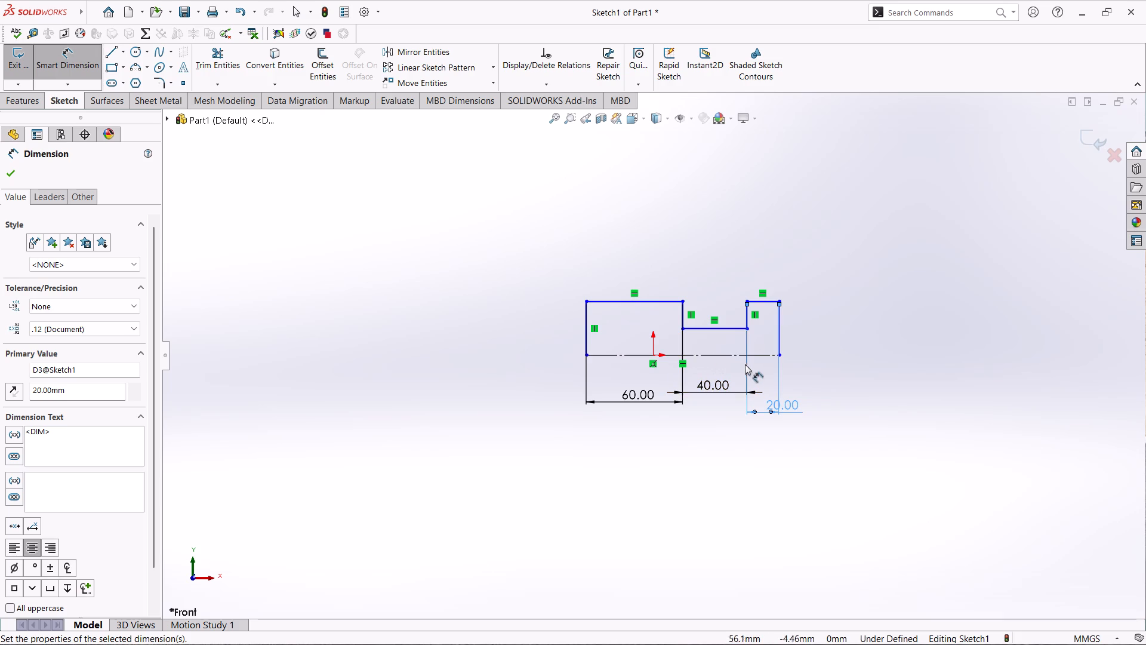
Add a 50 mm diameter dimension between the short top edge beyond the notch and the construction axis.
click(778, 343)
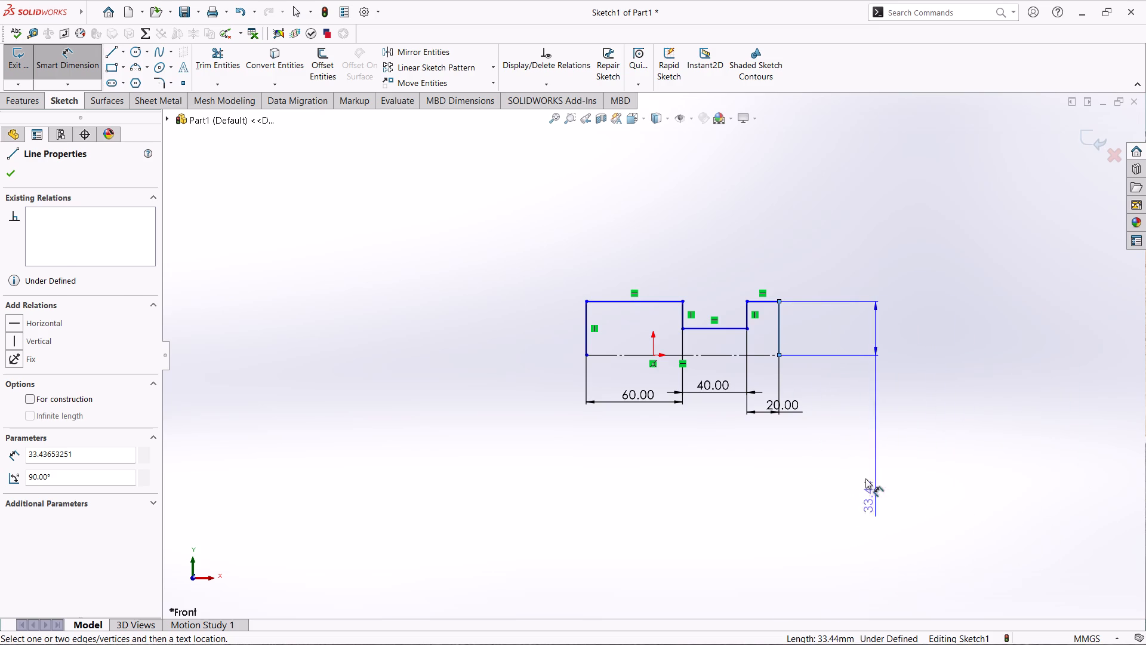
key(Escape)
click(766, 303)
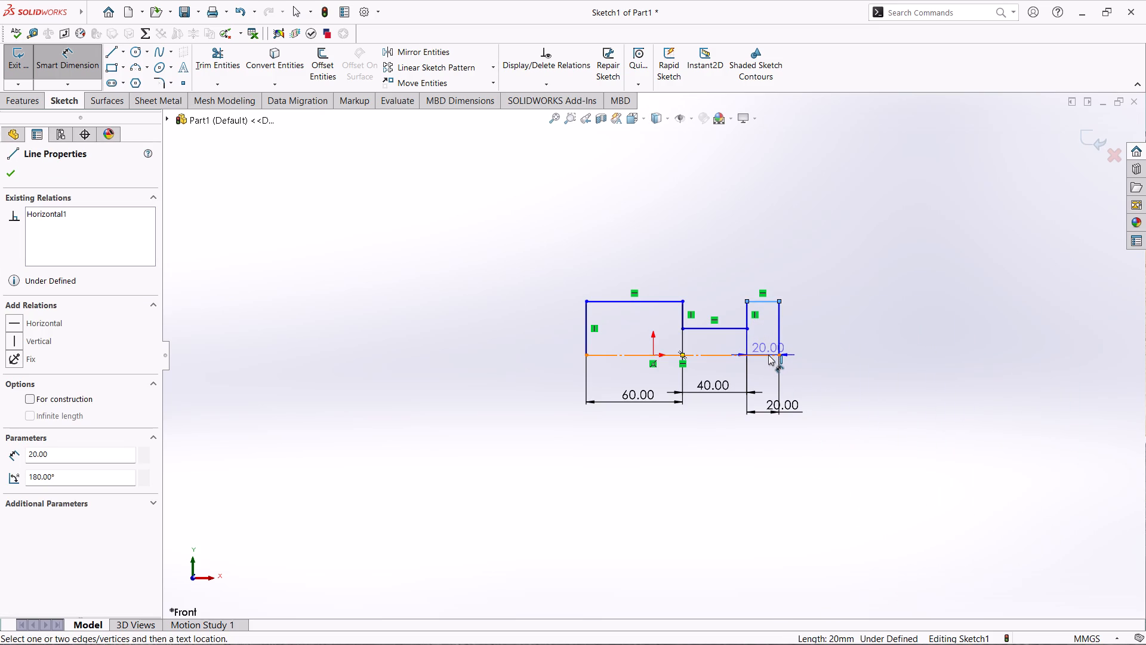
click(768, 355)
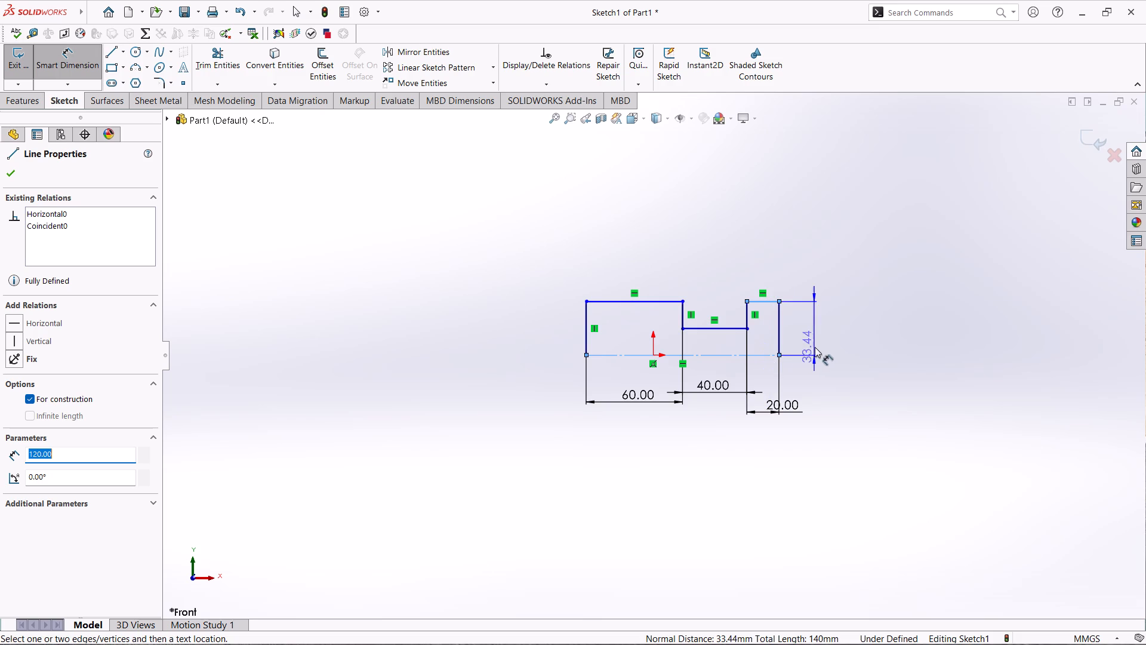
click(839, 428)
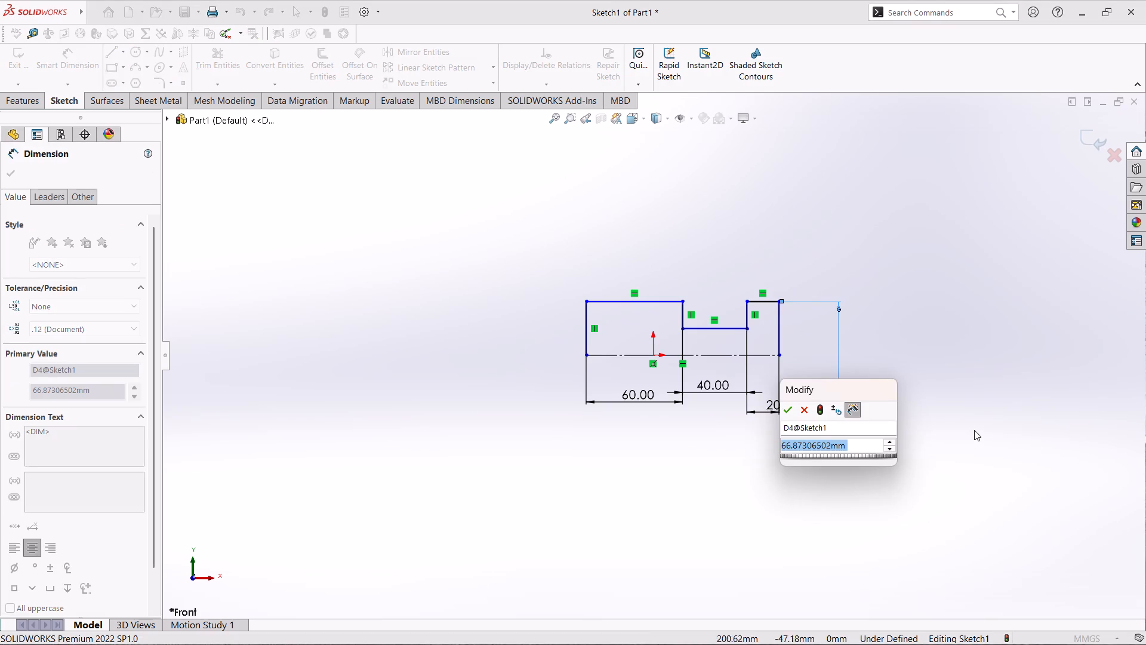
text(50)
key(Return)
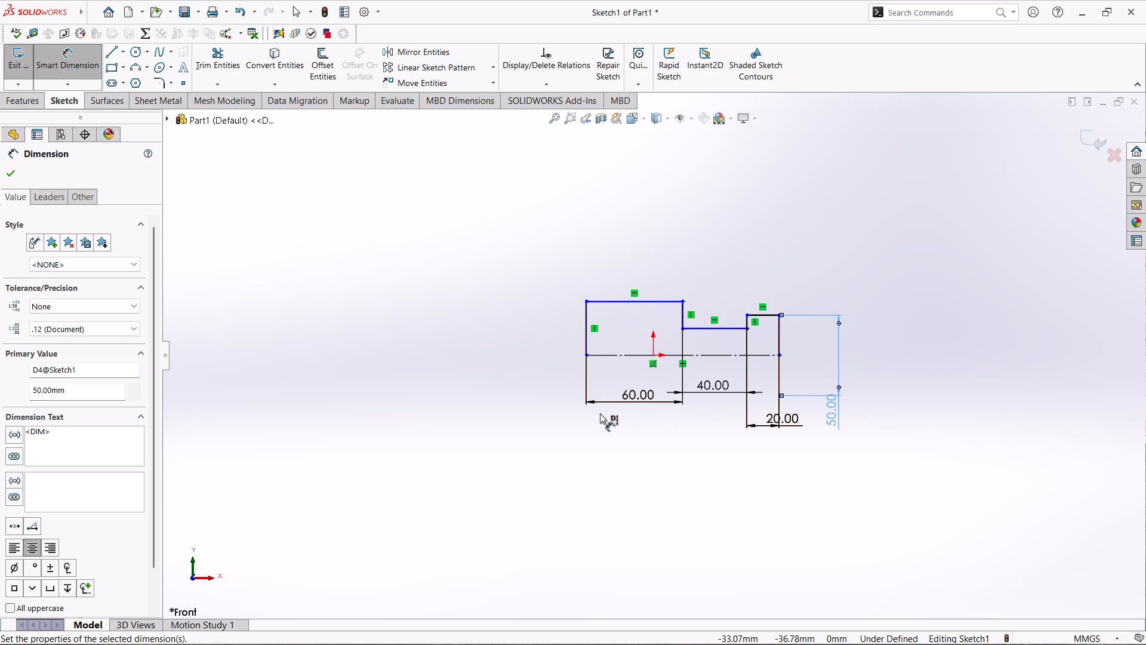
Add a 30 mm diameter dimension between the notch's bottom line and the construction axis.
click(707, 327)
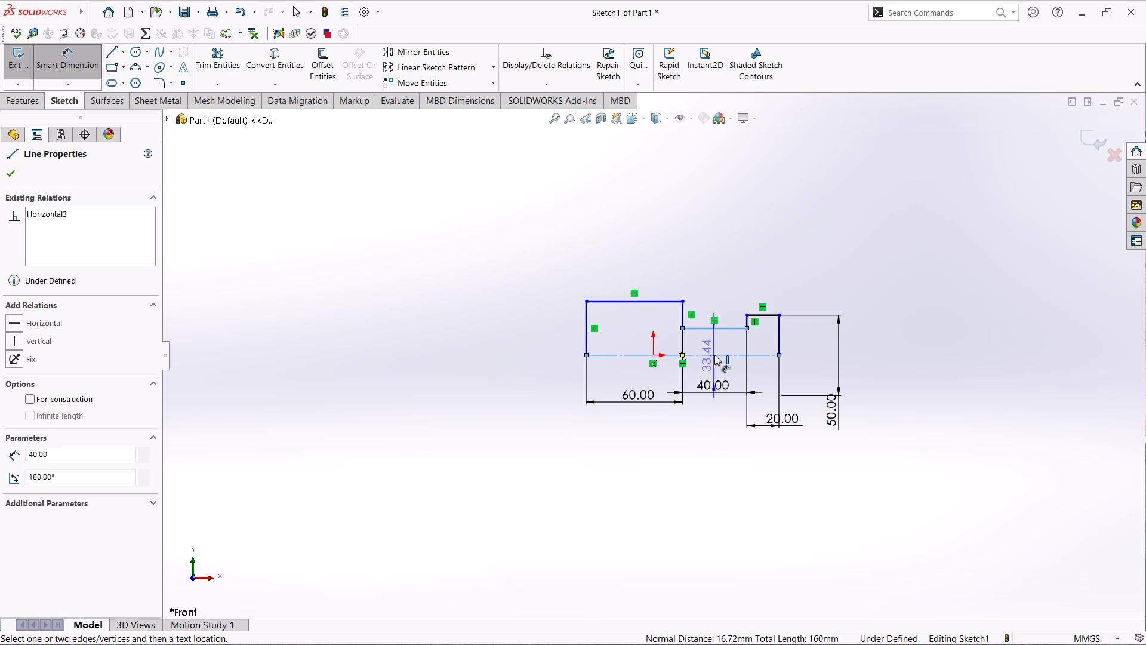
scroll(709, 354, down, 3)
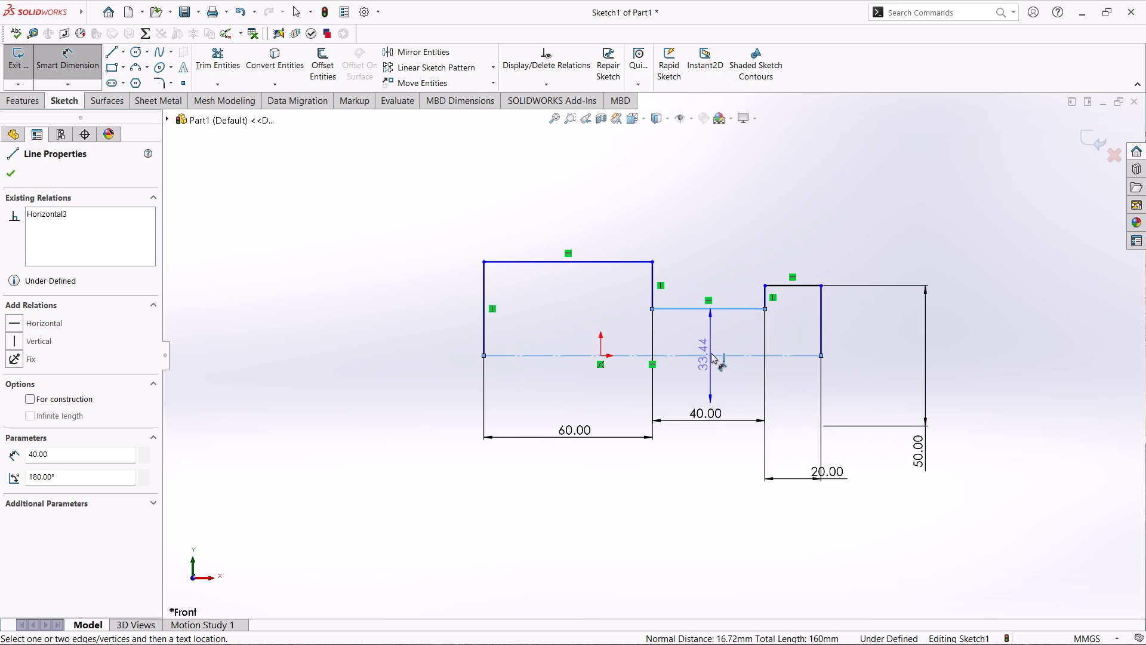
click(711, 353)
click(711, 379)
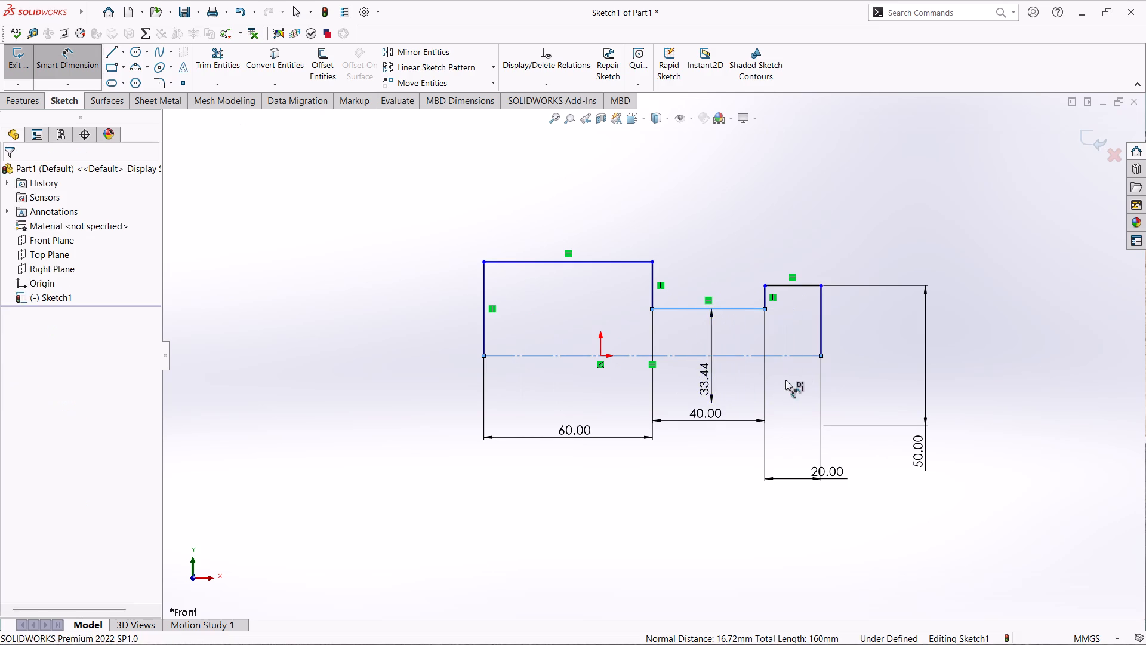
text(30)
key(Return)
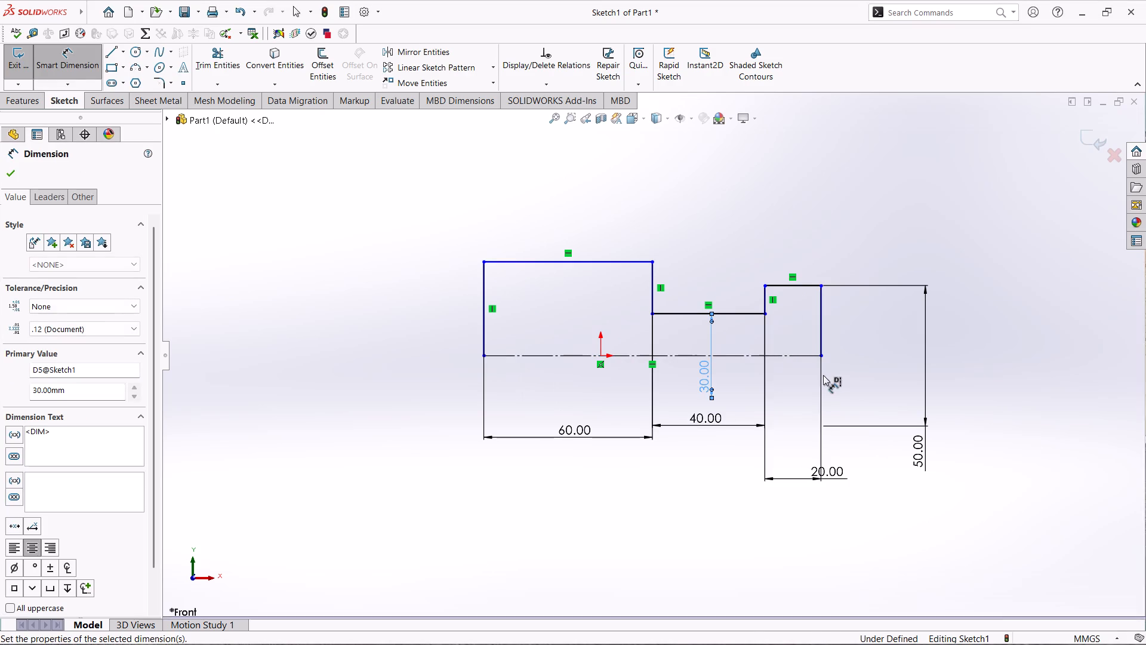
Add a 50 mm diameter dimension between the long top edge and the construction axis.
click(541, 262)
click(390, 355)
text(50)
key(Return)
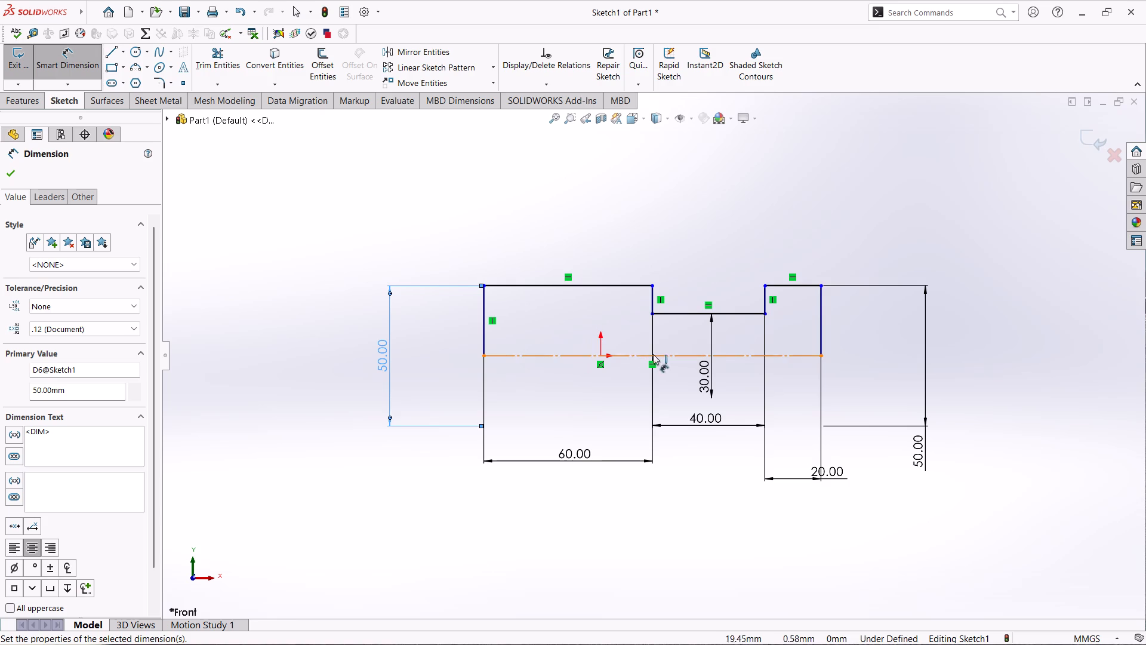
Dimension the origin 30 mm from the axis endpoint on the long section's side and exit the sketch.
click(600, 355)
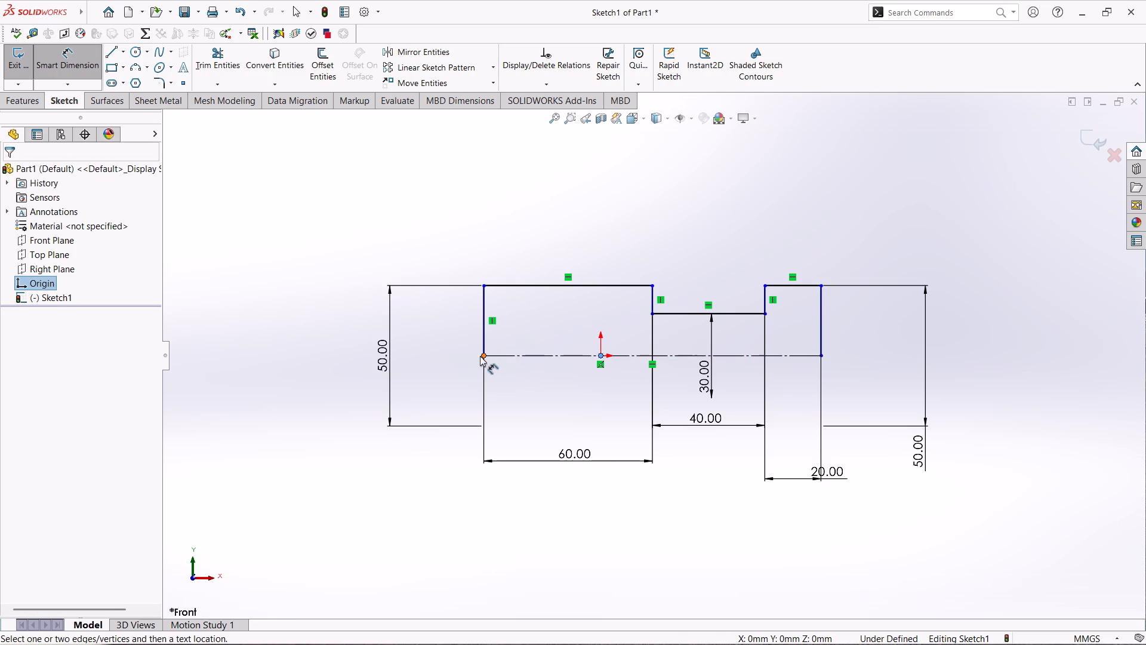
click(482, 356)
click(520, 397)
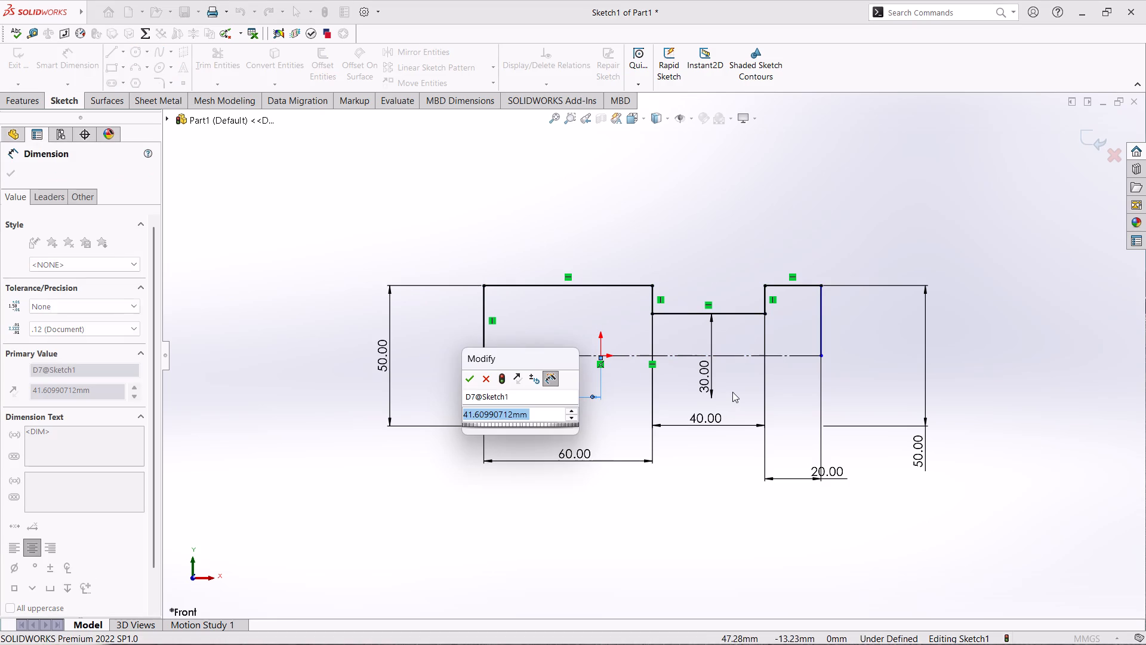
text(30)
key(Return)
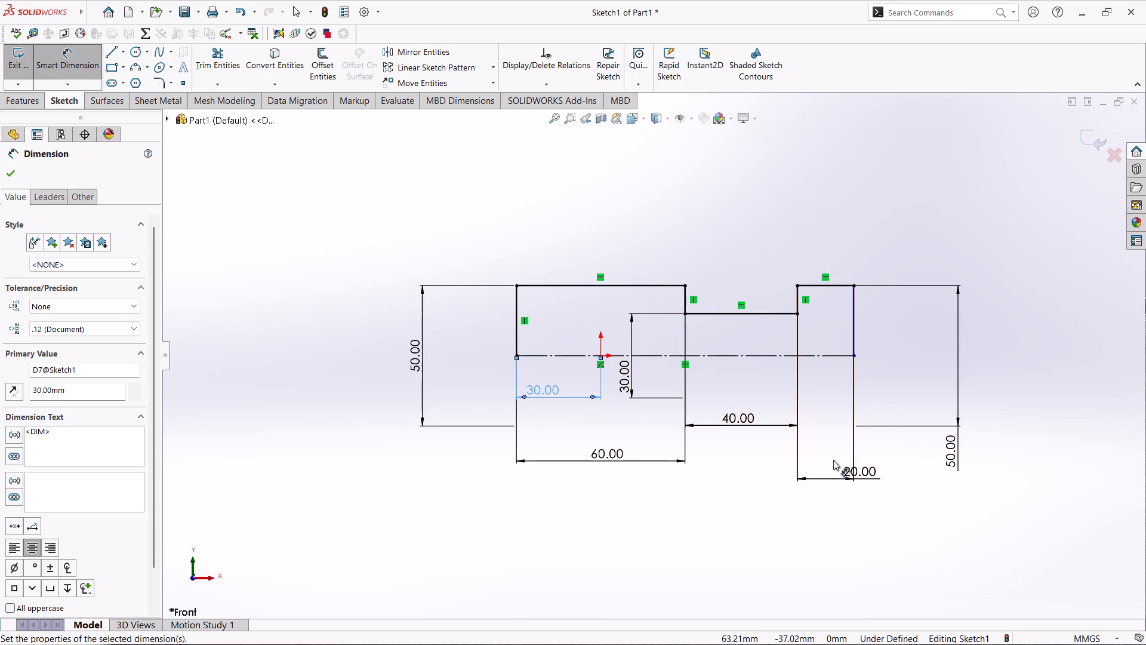
double_click(321, 14)
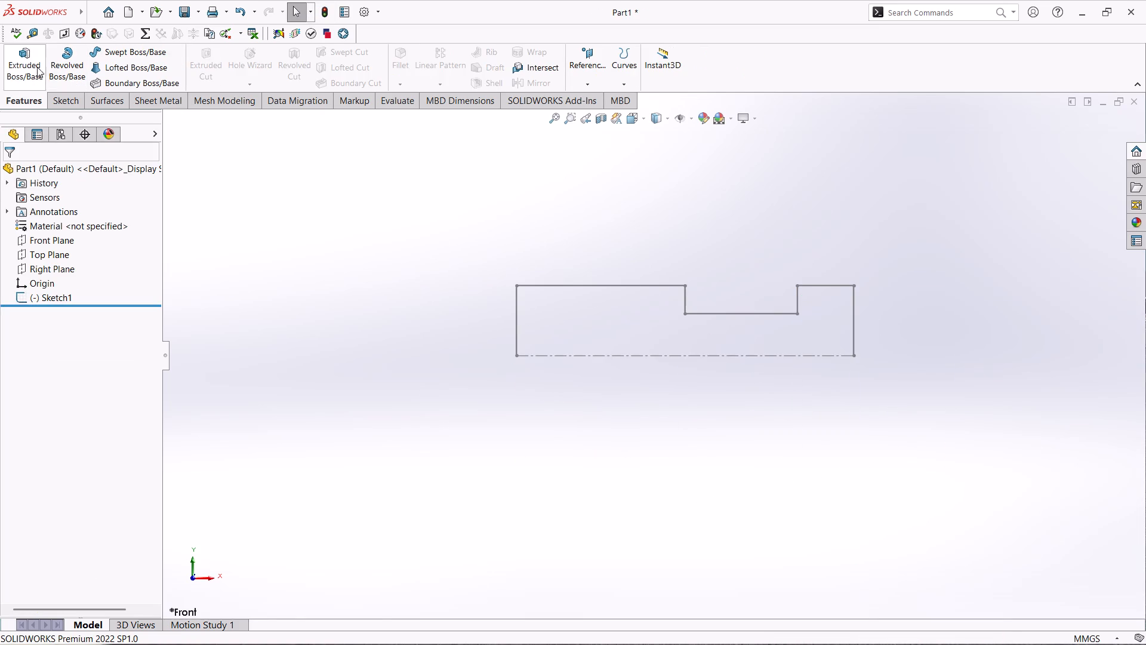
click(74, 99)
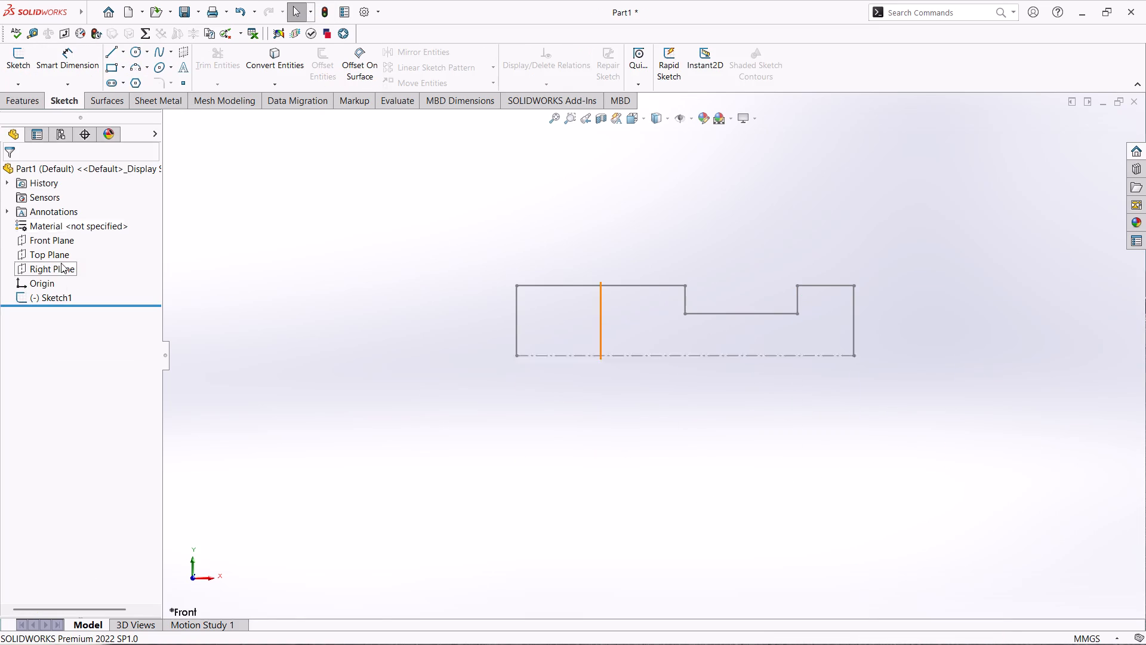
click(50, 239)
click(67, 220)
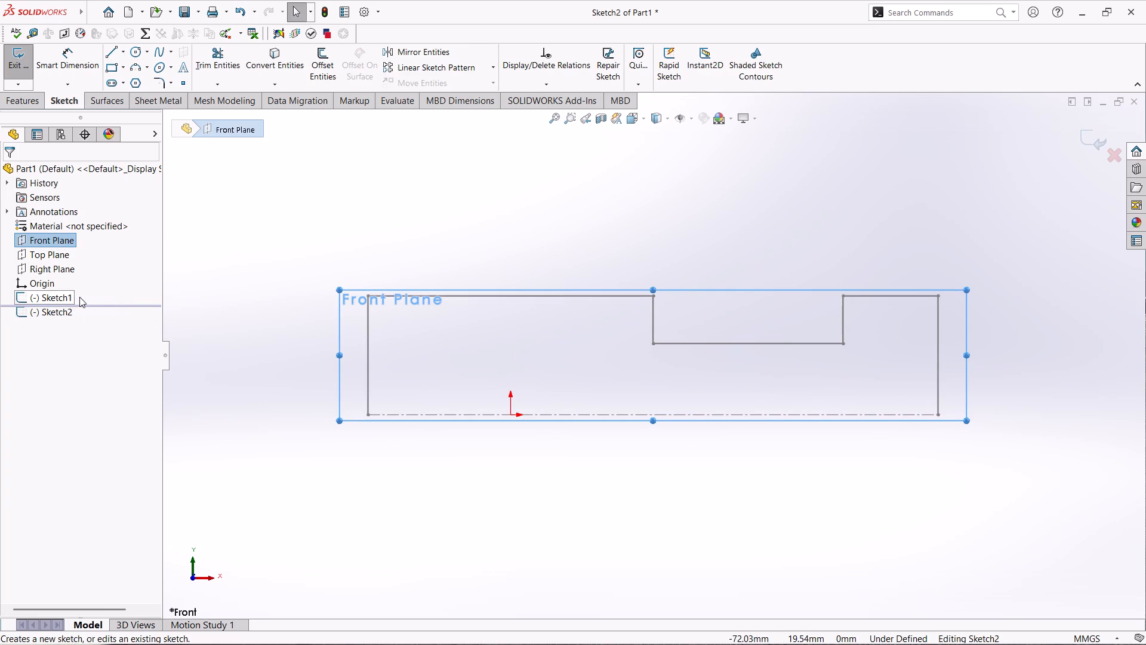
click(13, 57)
Reopen Sketch1, add a Vertical relation to the end line of the 20 mm section, and exit the sketch.
click(61, 299)
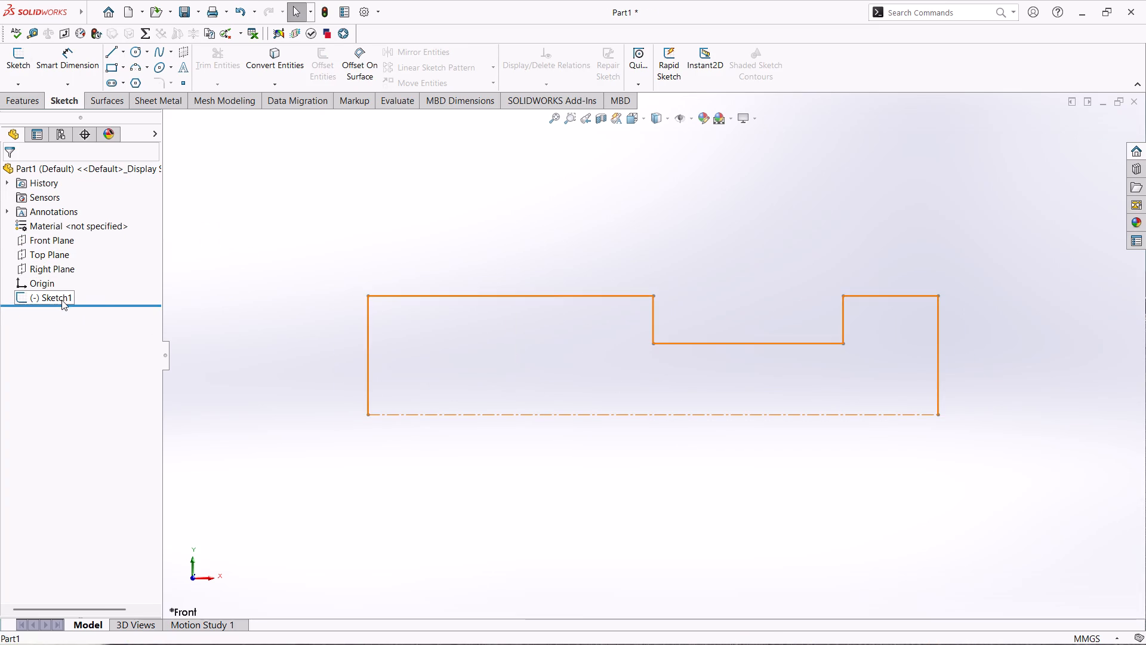
click(71, 263)
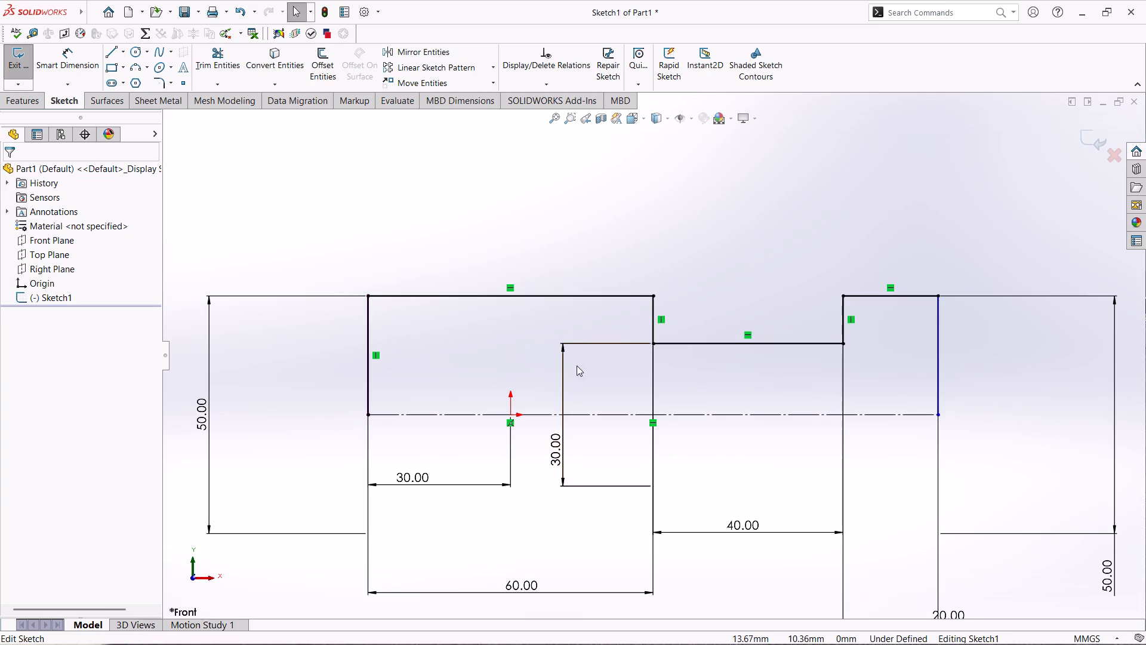
scroll(596, 357, up, 2)
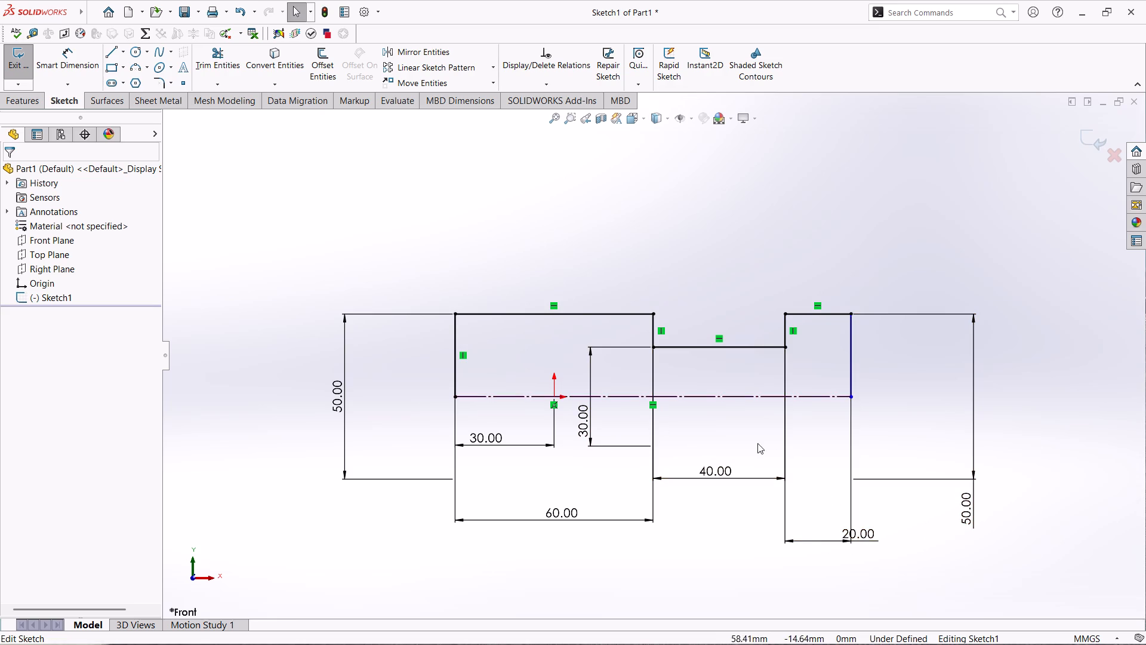
click(848, 368)
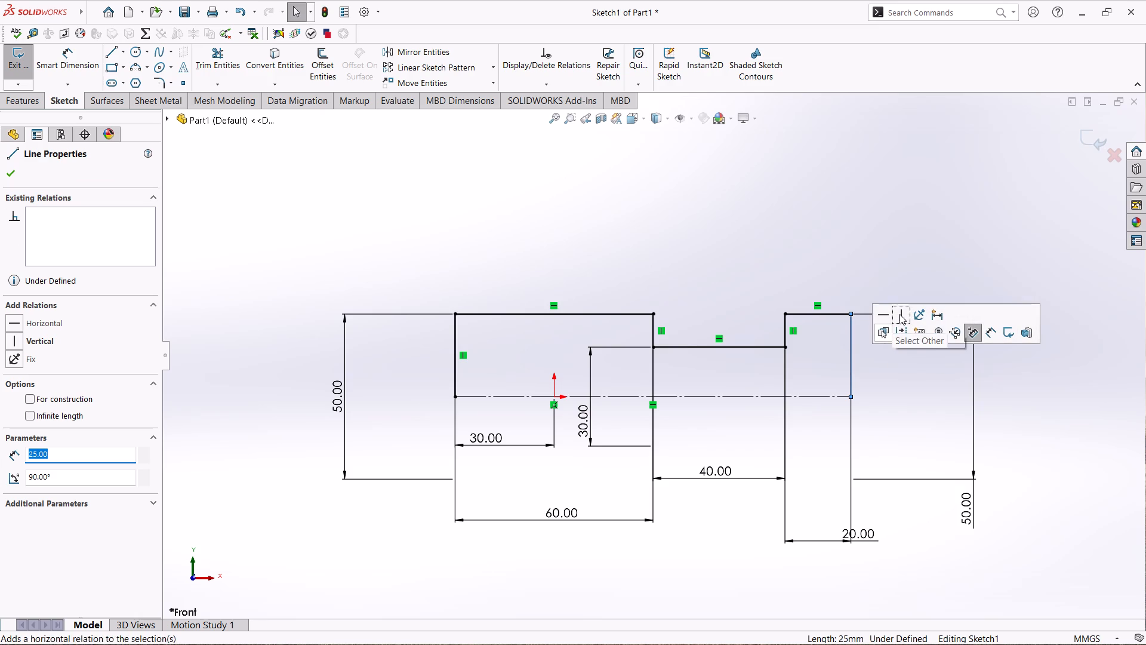
click(899, 314)
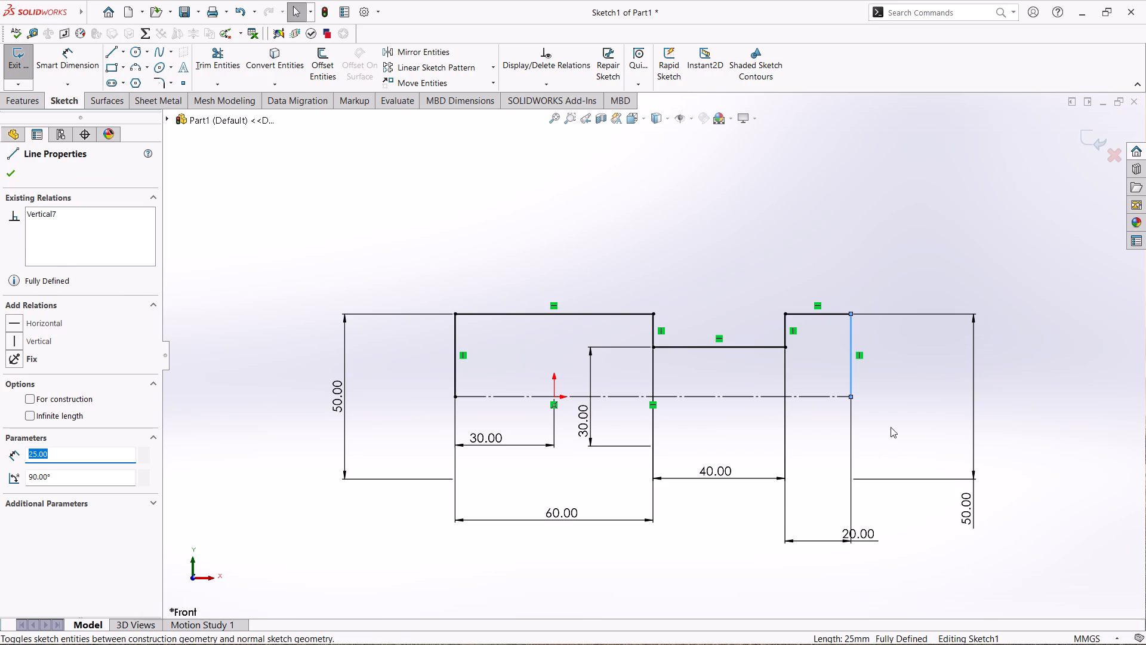
click(891, 427)
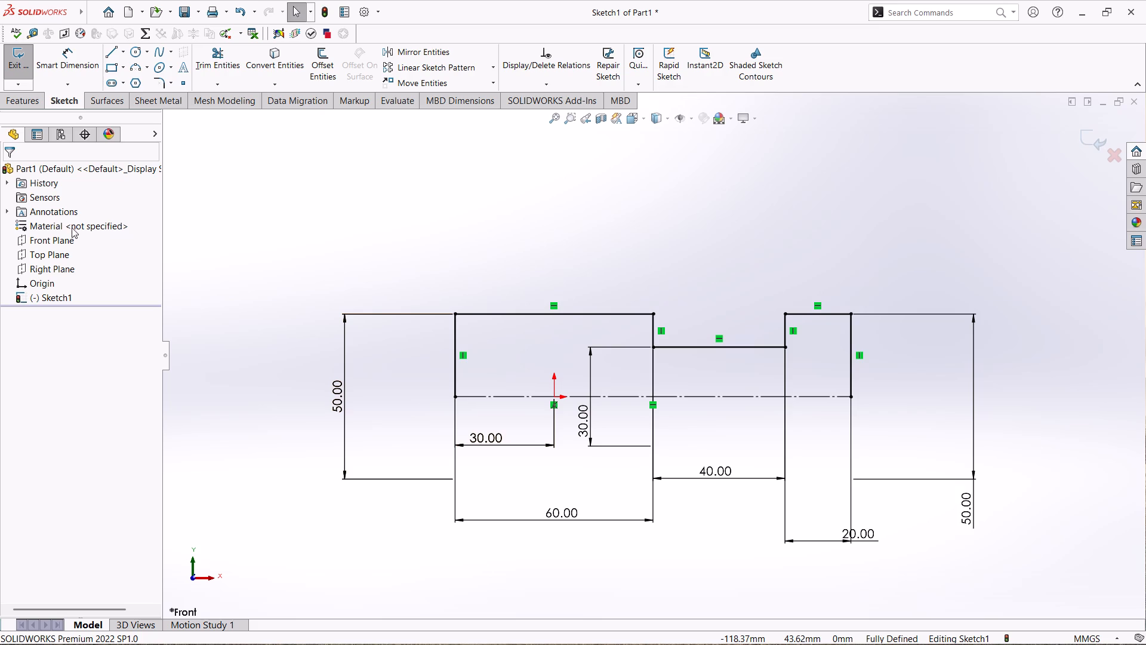
click(22, 68)
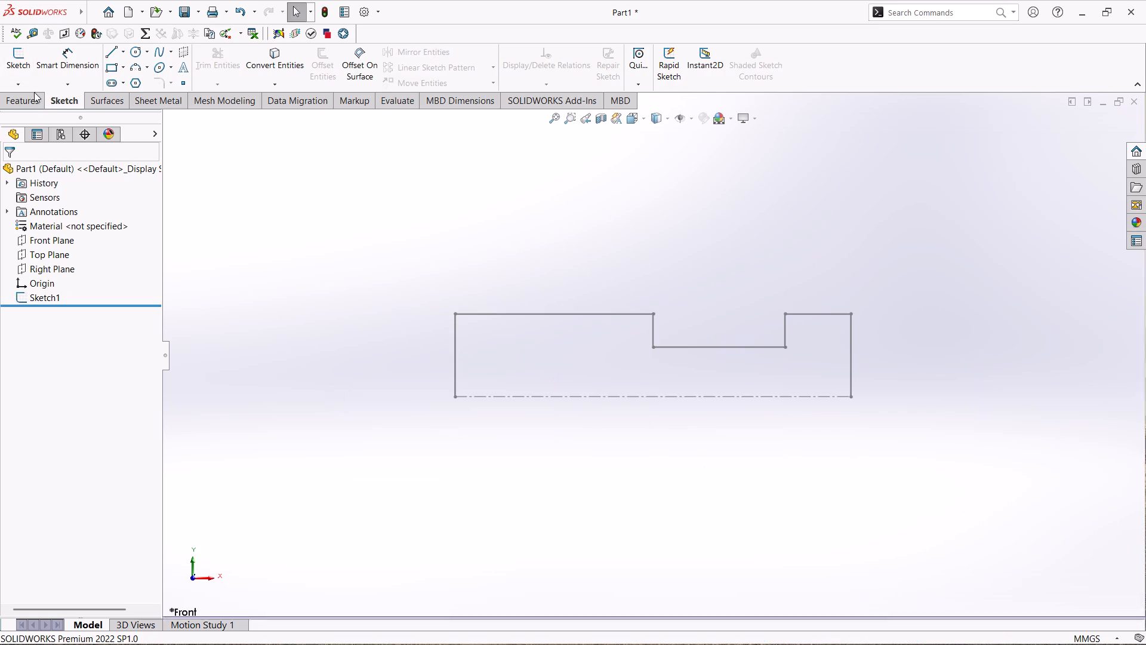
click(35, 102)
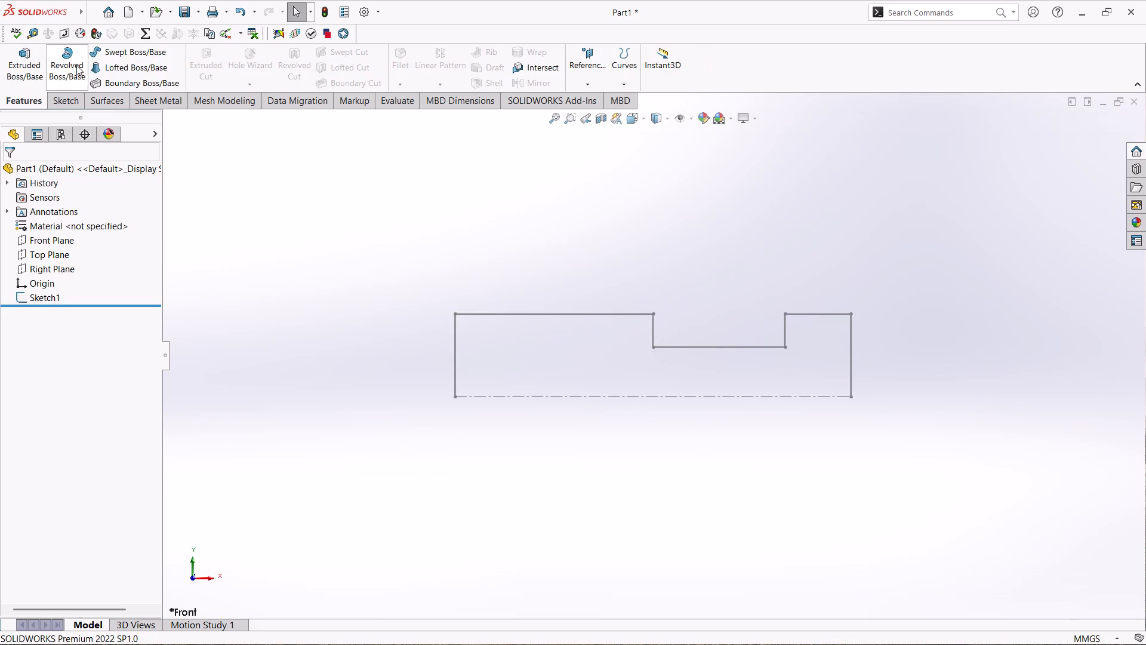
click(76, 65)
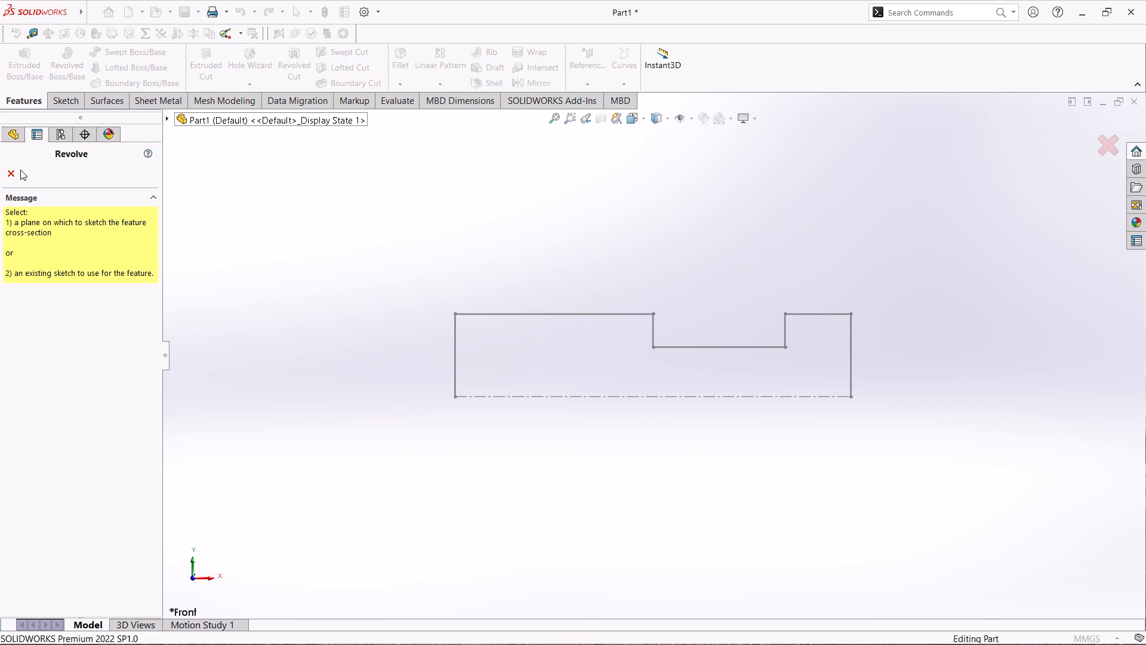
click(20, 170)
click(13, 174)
Revolve Sketch1 through 360 degrees about its construction axis.
click(58, 297)
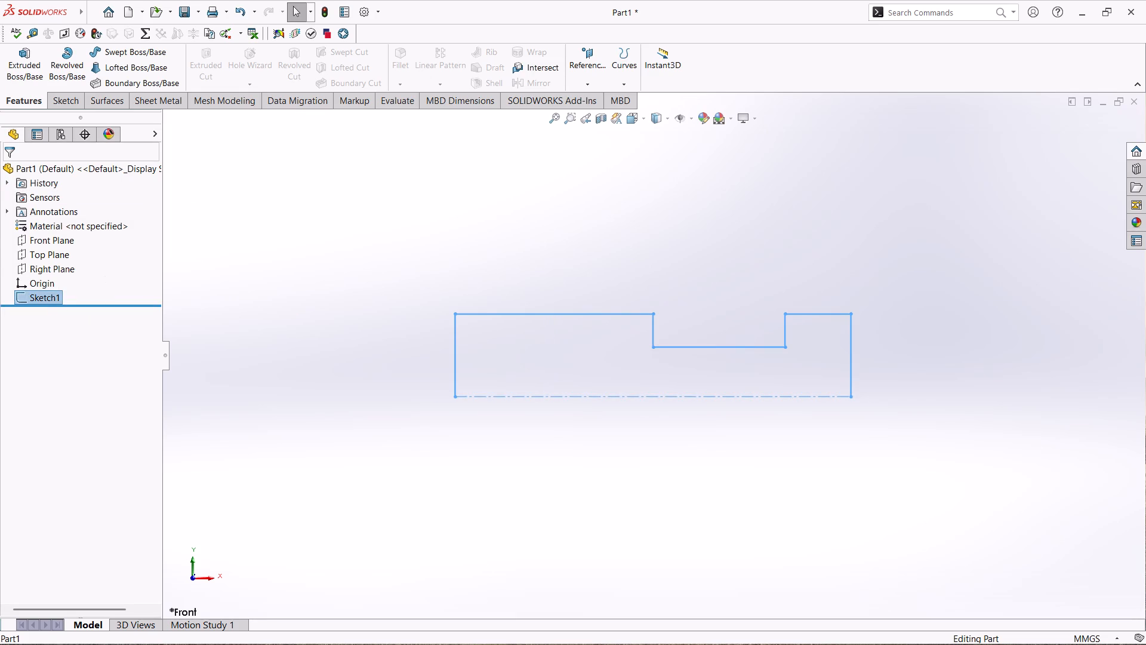
click(65, 75)
click(611, 336)
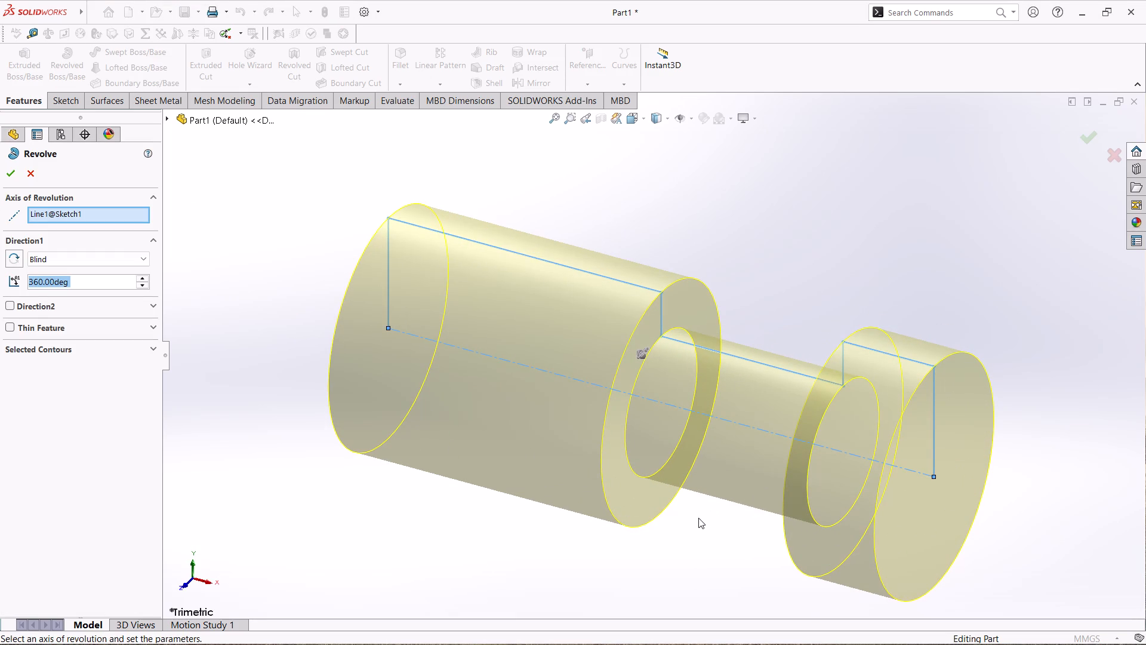
scroll(698, 518, up, 1)
middle_drag(698, 518, 721, 488)
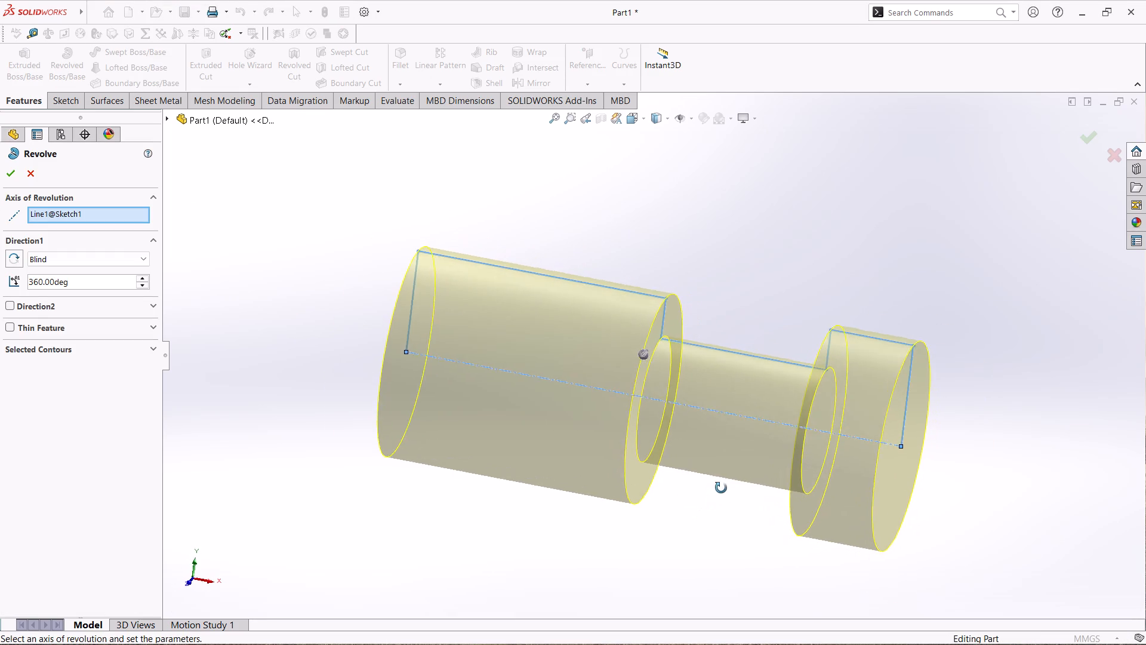
middle_drag(721, 488, 711, 515)
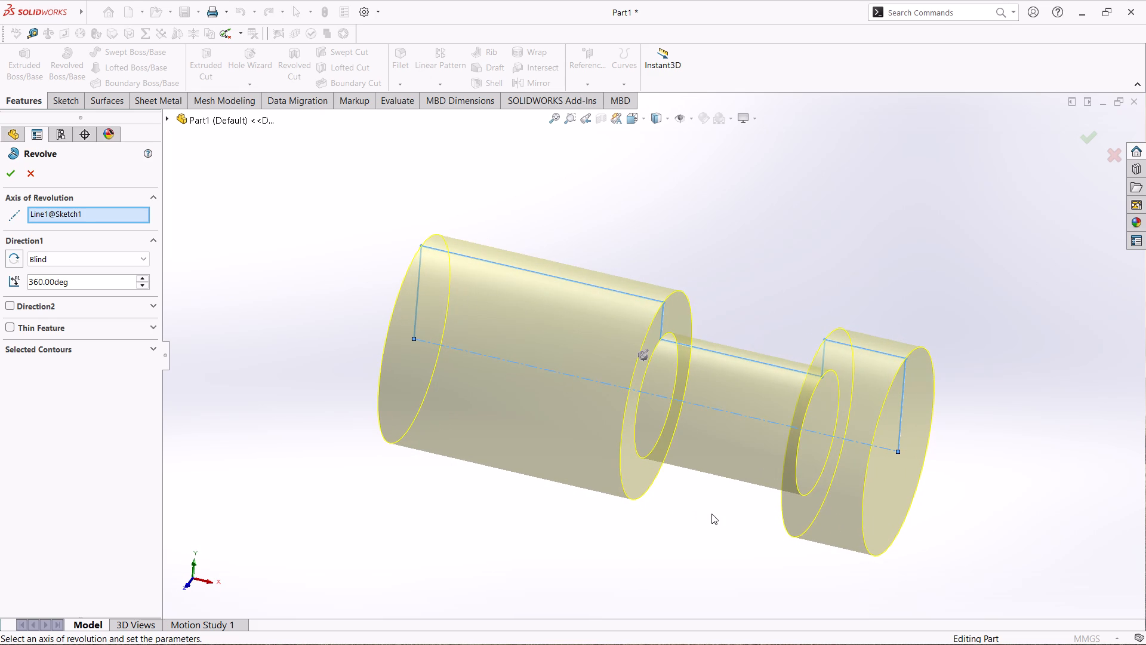
click(11, 177)
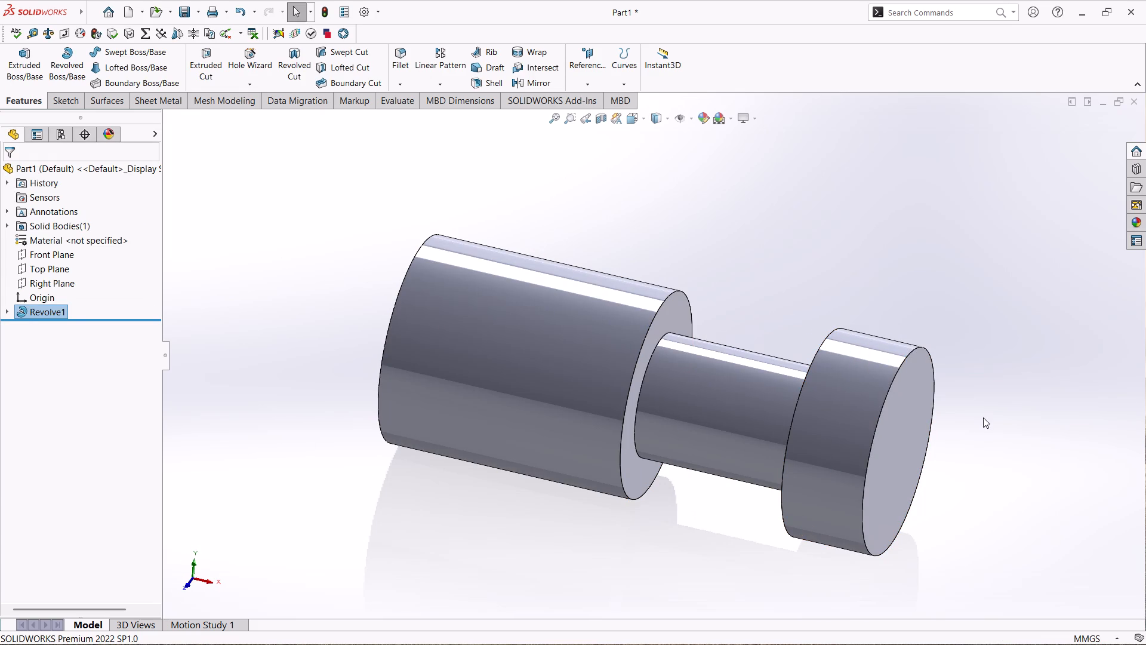
Inspect the revolved body from several sides, including the neck and the end faces.
middle_drag(987, 417, 740, 504)
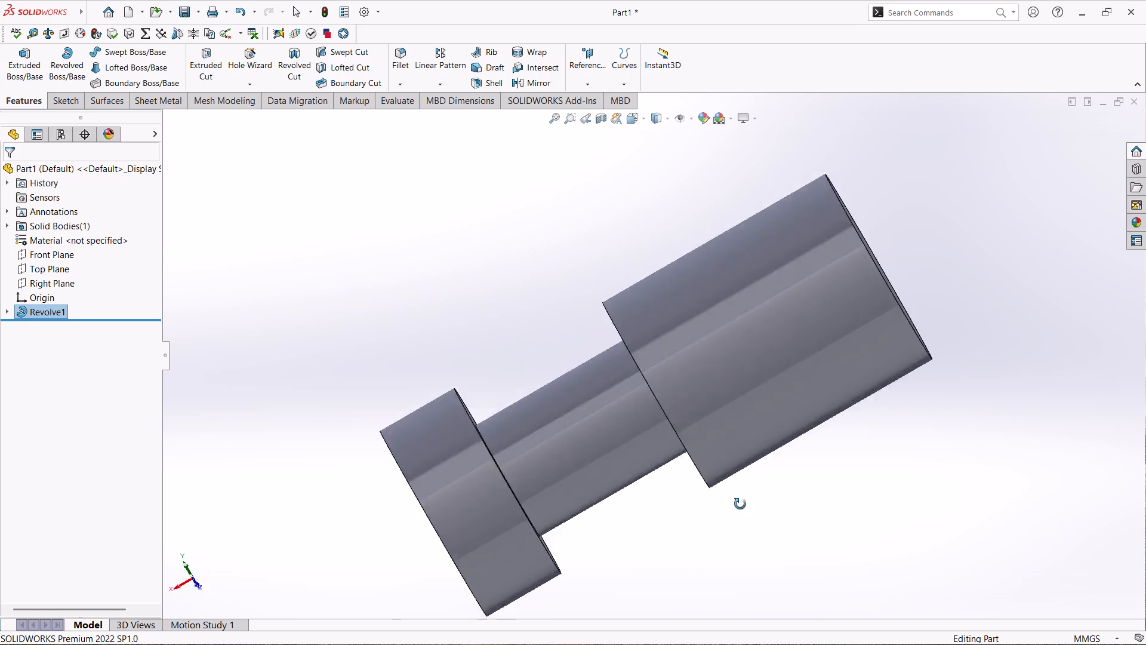
middle_drag(740, 504, 503, 563)
middle_drag(993, 542, 997, 496)
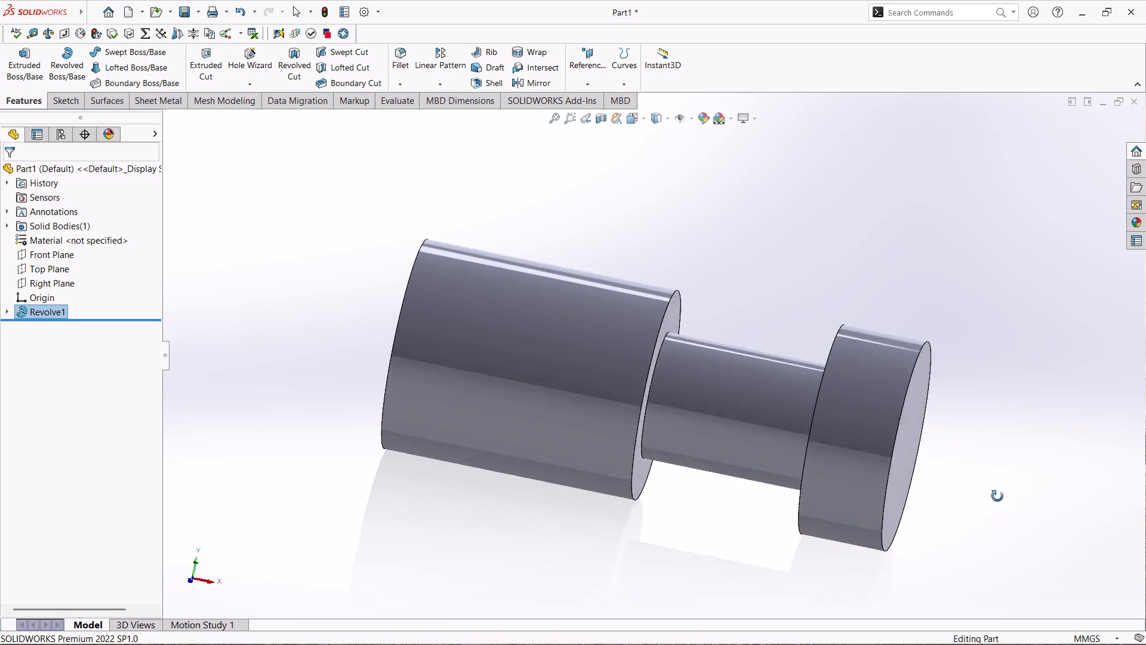
middle_drag(997, 496, 975, 395)
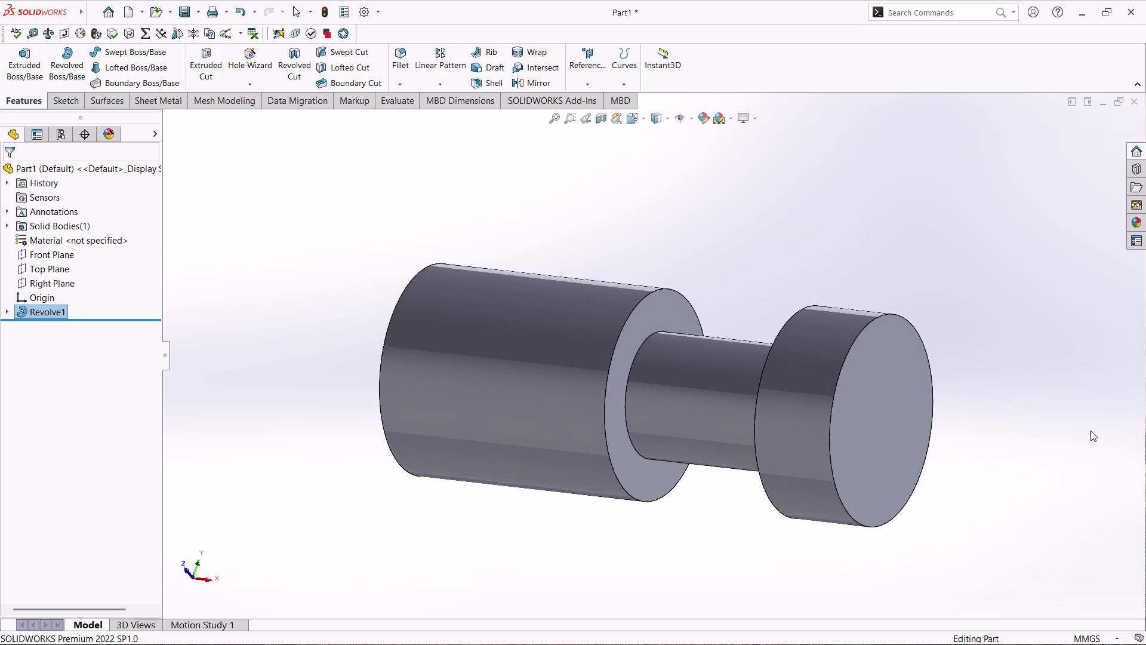
scroll(906, 426, down, 2)
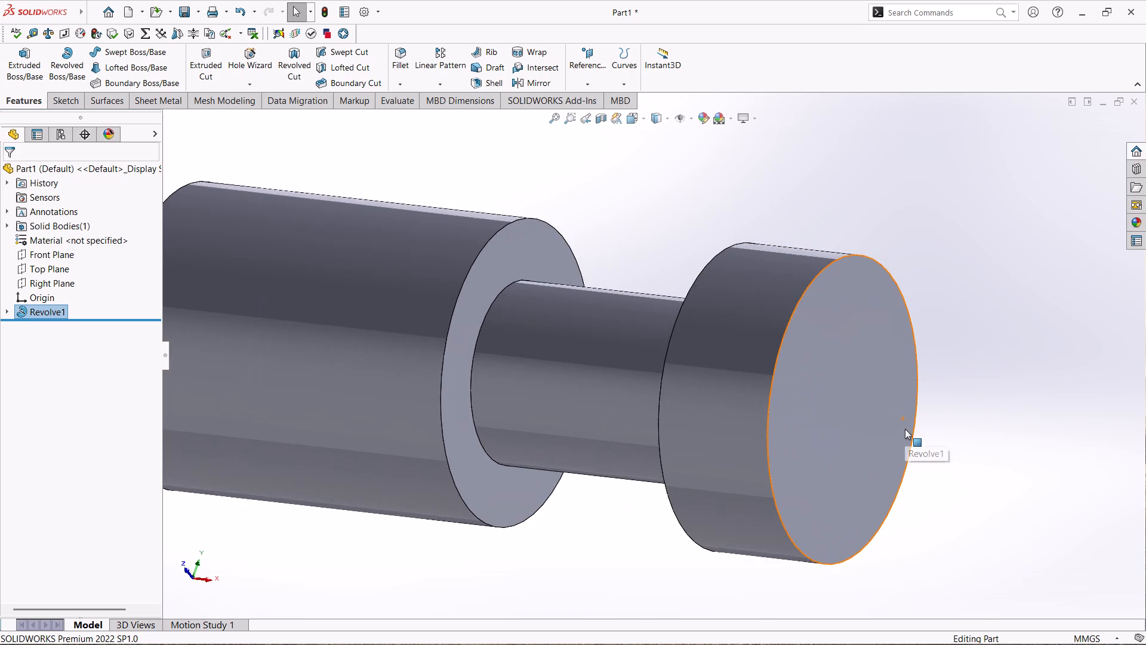
scroll(904, 430, up, 4)
scroll(862, 440, down, 1)
scroll(874, 437, up, 2)
scroll(873, 432, down, 2)
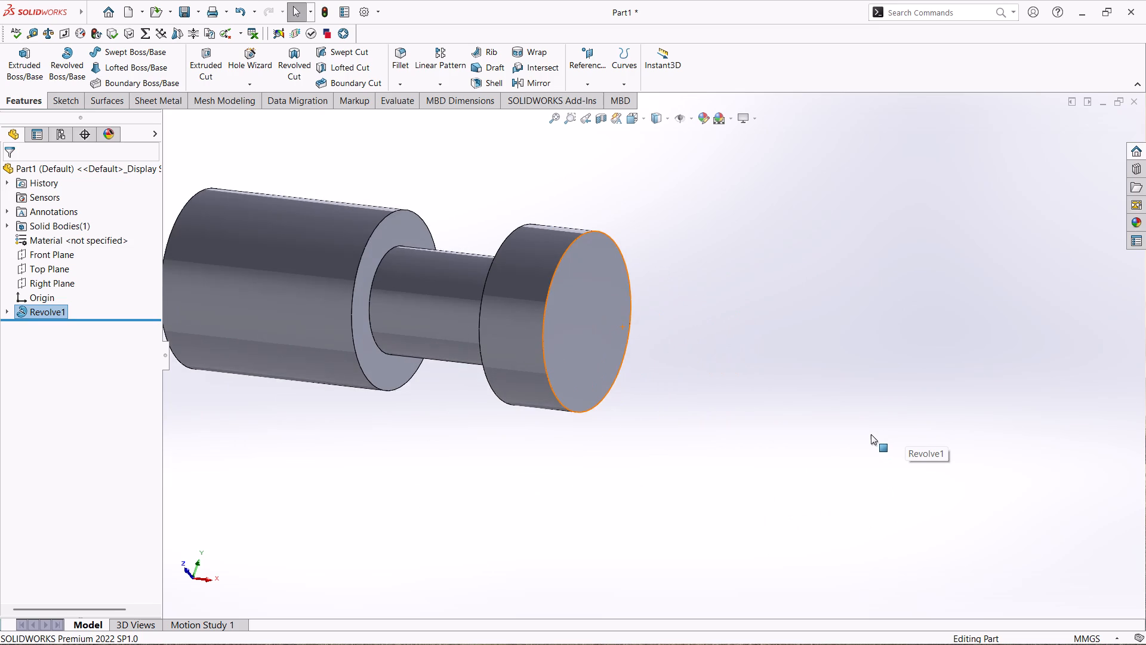
scroll(871, 434, up, 1)
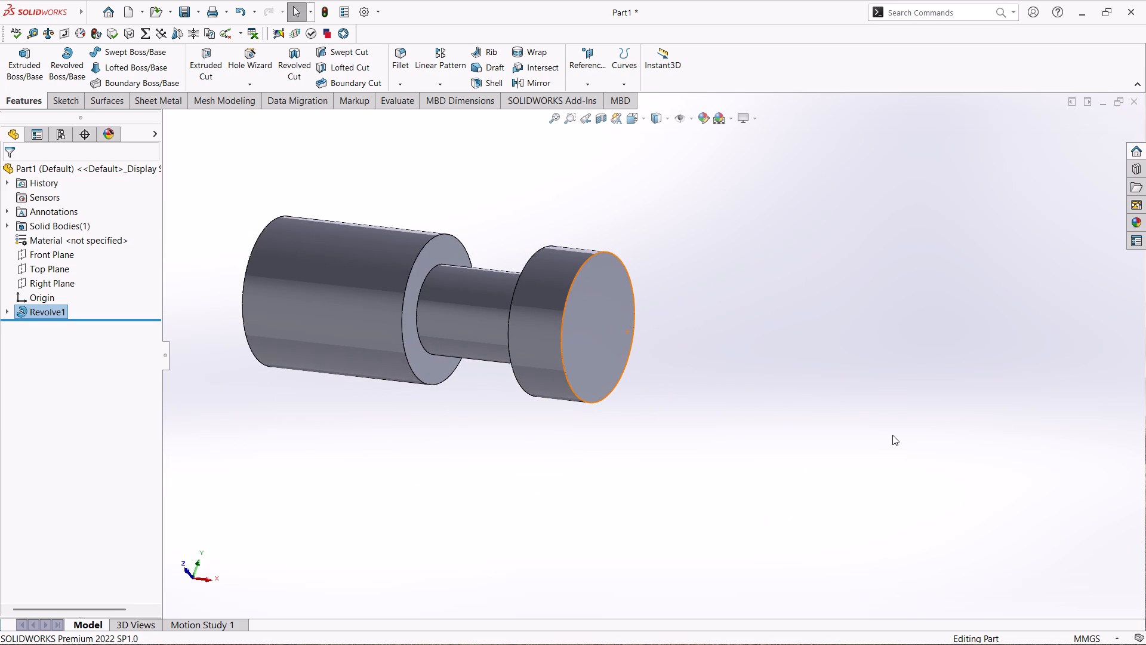
scroll(449, 368, down, 1)
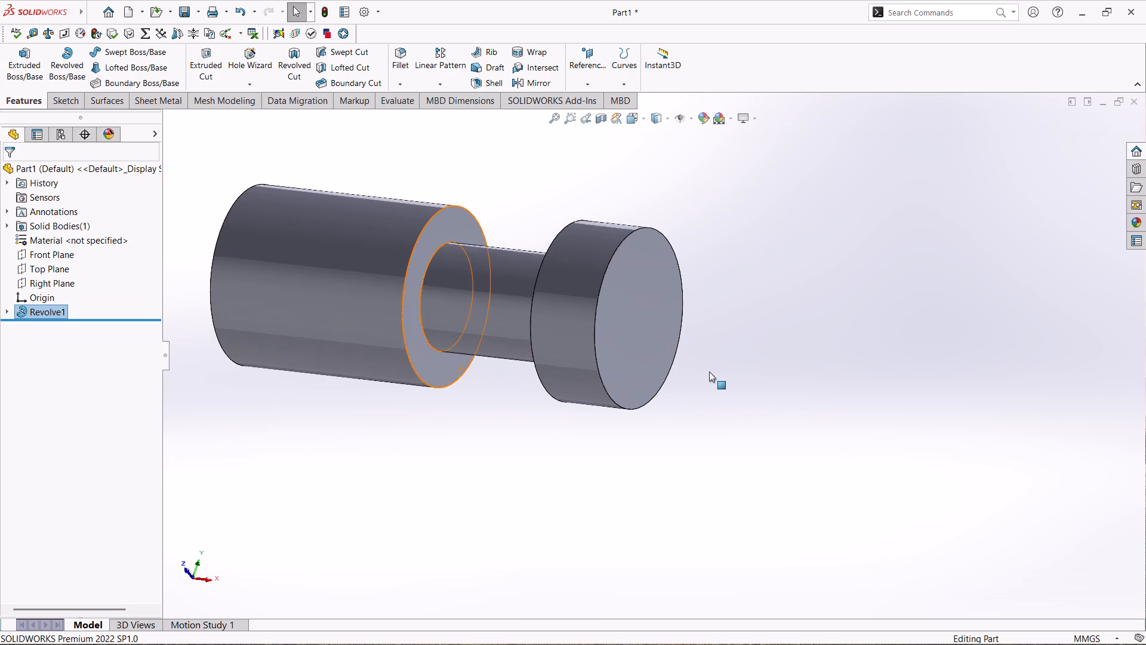
scroll(436, 360, down, 1)
scroll(435, 364, up, 2)
scroll(432, 358, down, 2)
scroll(720, 316, up, 1)
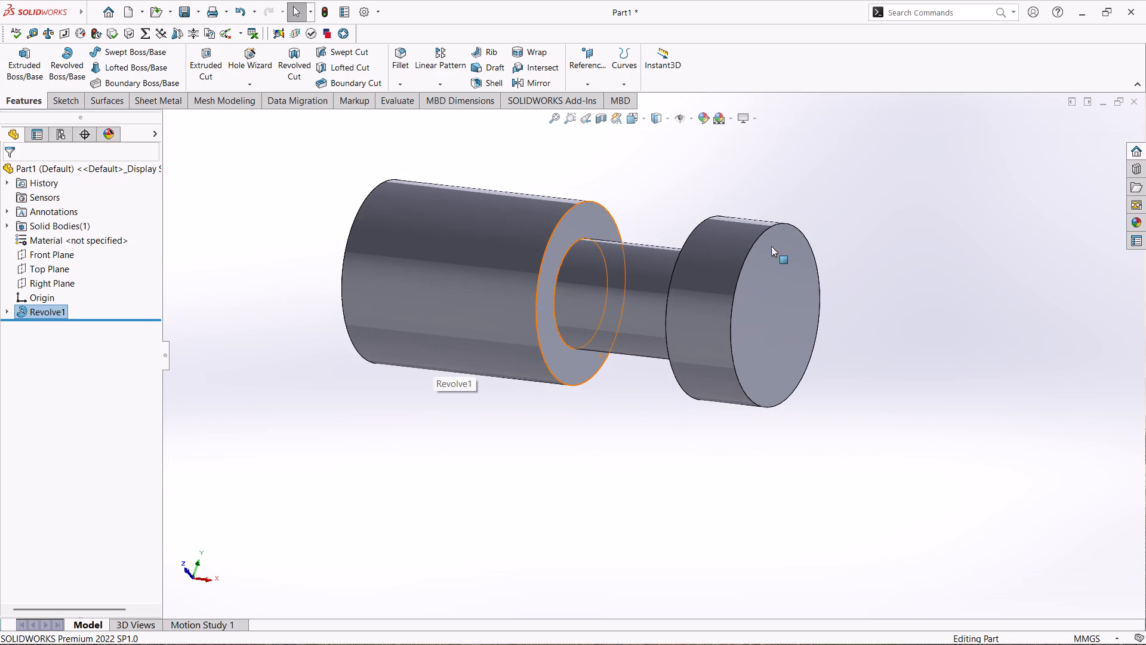
scroll(793, 195, up, 2)
scroll(757, 211, down, 2)
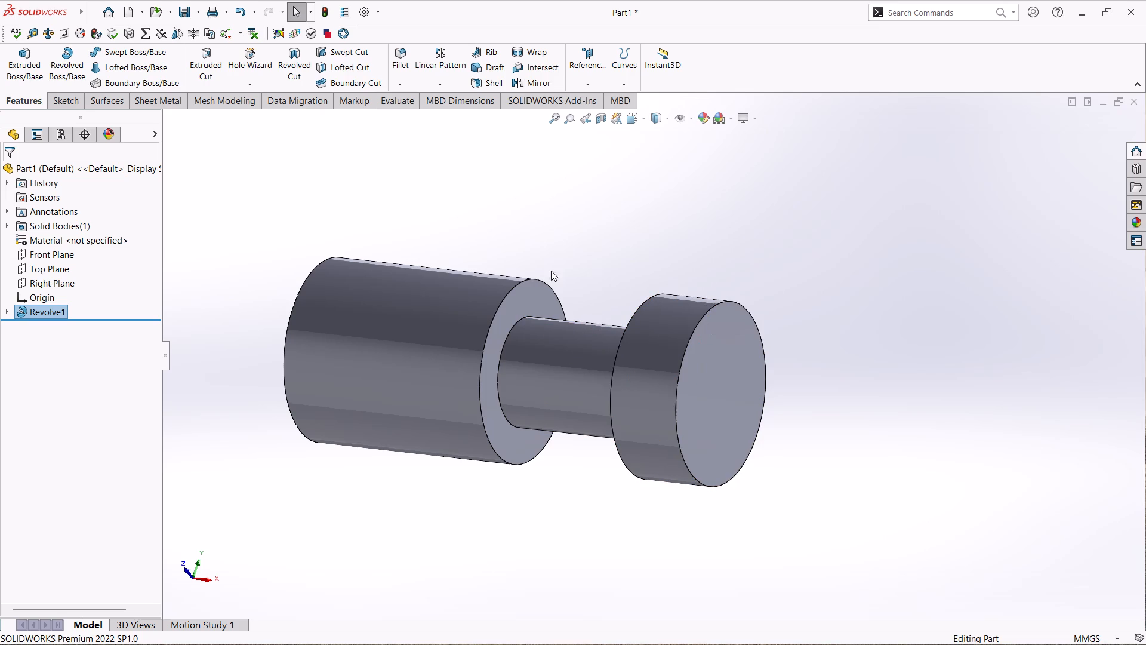
scroll(503, 321, up, 3)
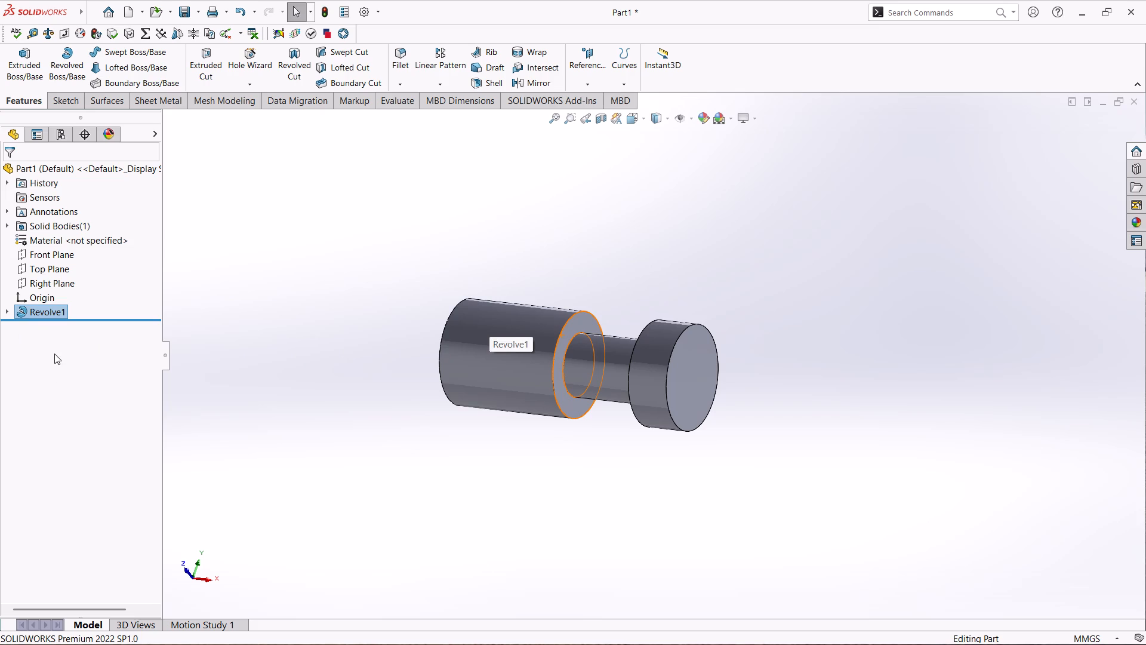
click(56, 354)
click(332, 294)
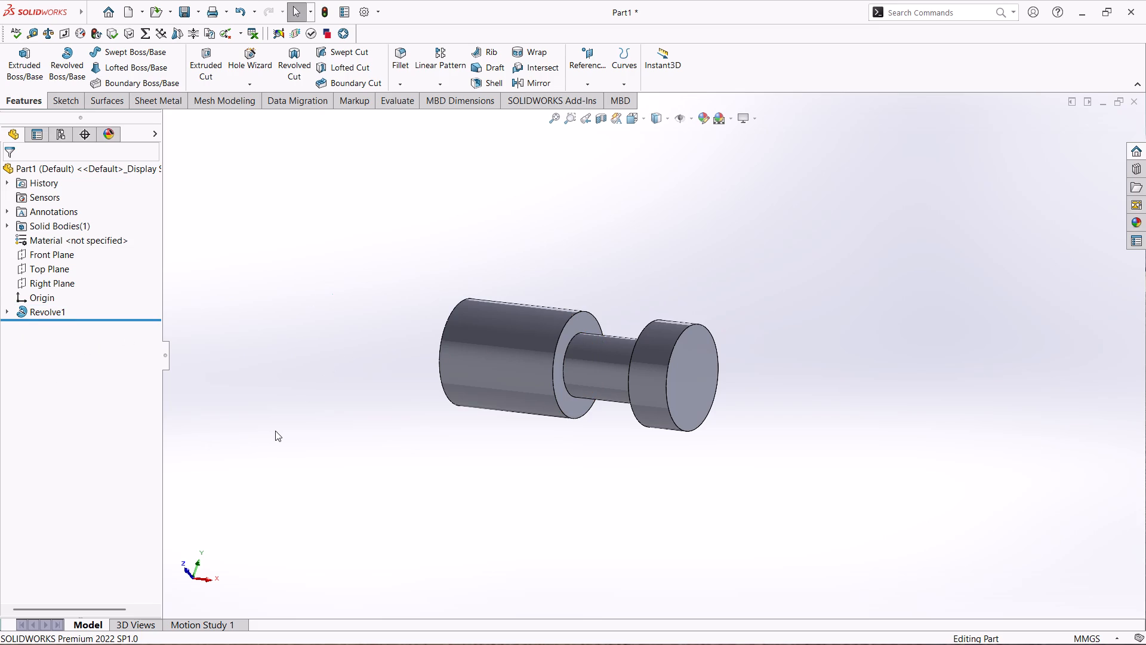
On the Top Plane, sketch a closed four-line tapered profile over the long cylinder, with its 50 mm vertical wide side nearer the neck.
click(38, 272)
click(45, 254)
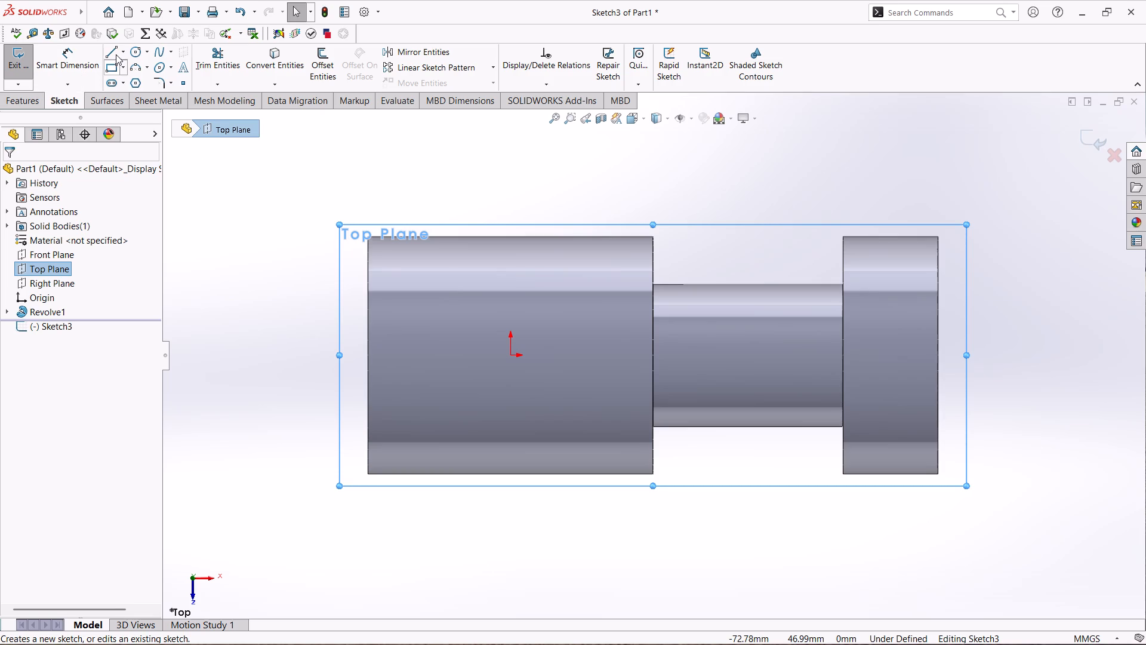
click(112, 54)
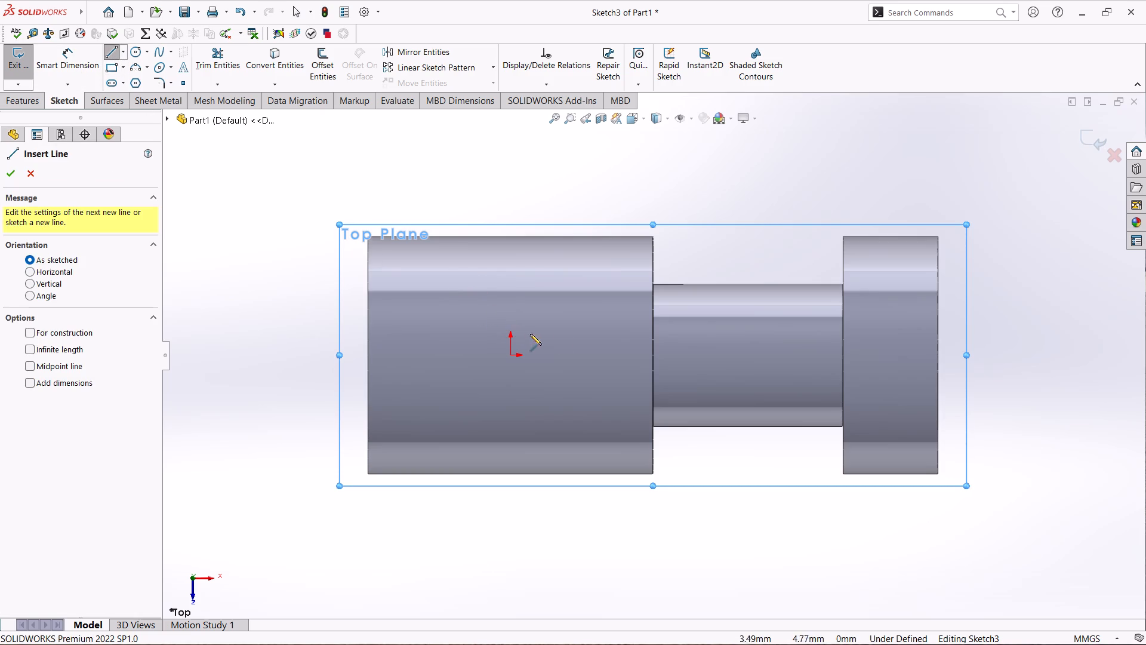
click(599, 237)
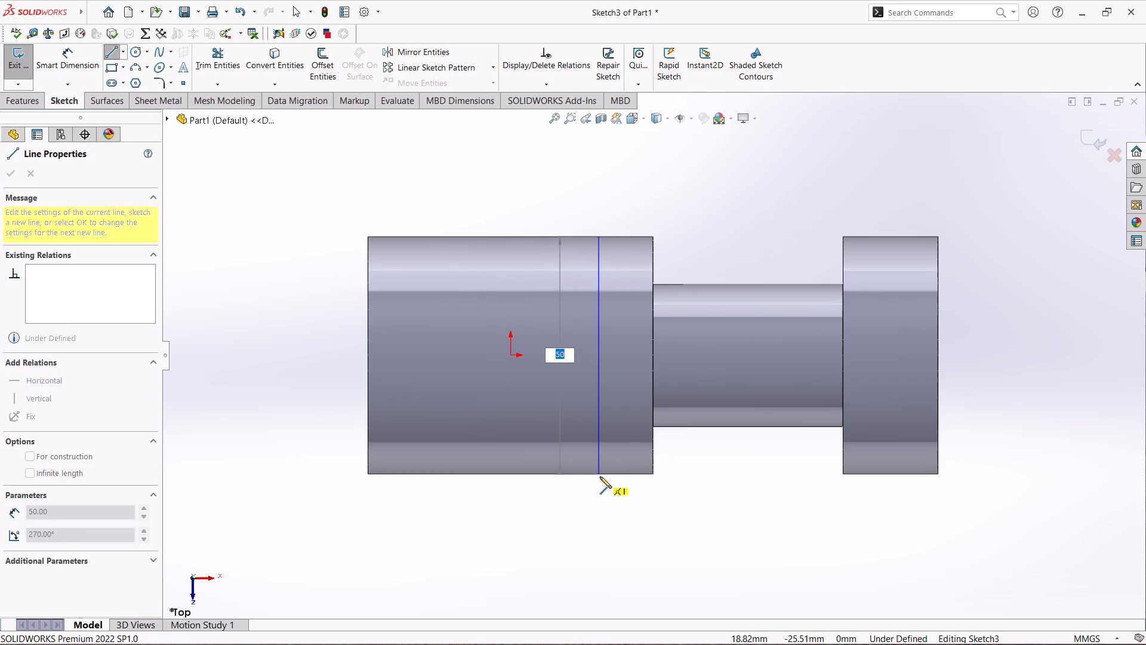
click(600, 474)
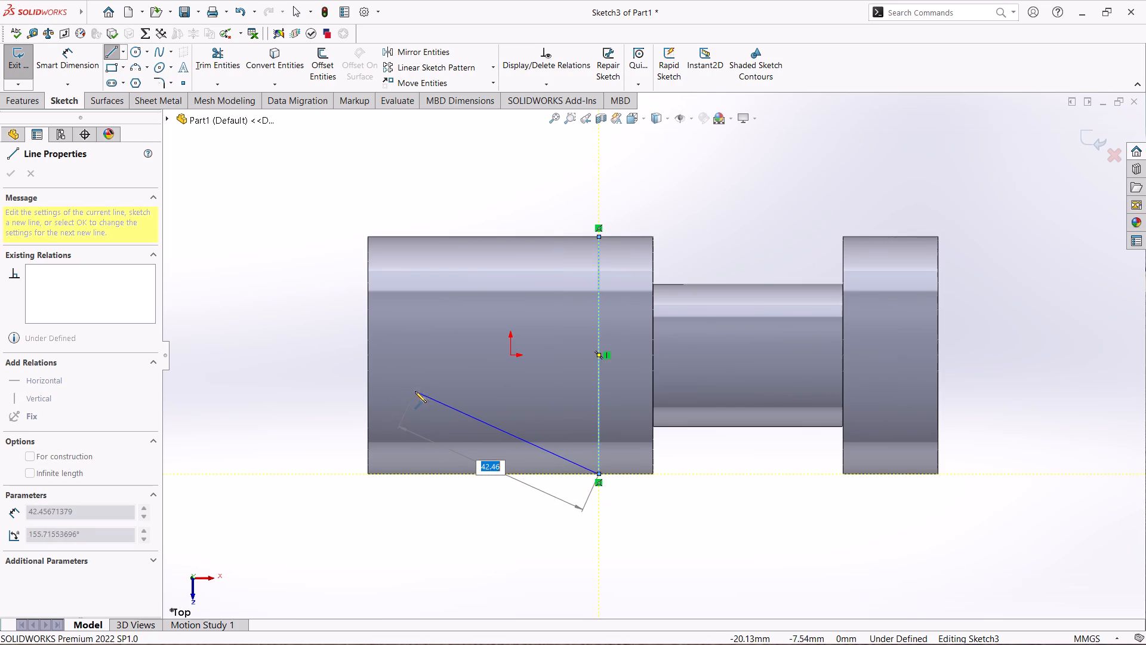
click(403, 434)
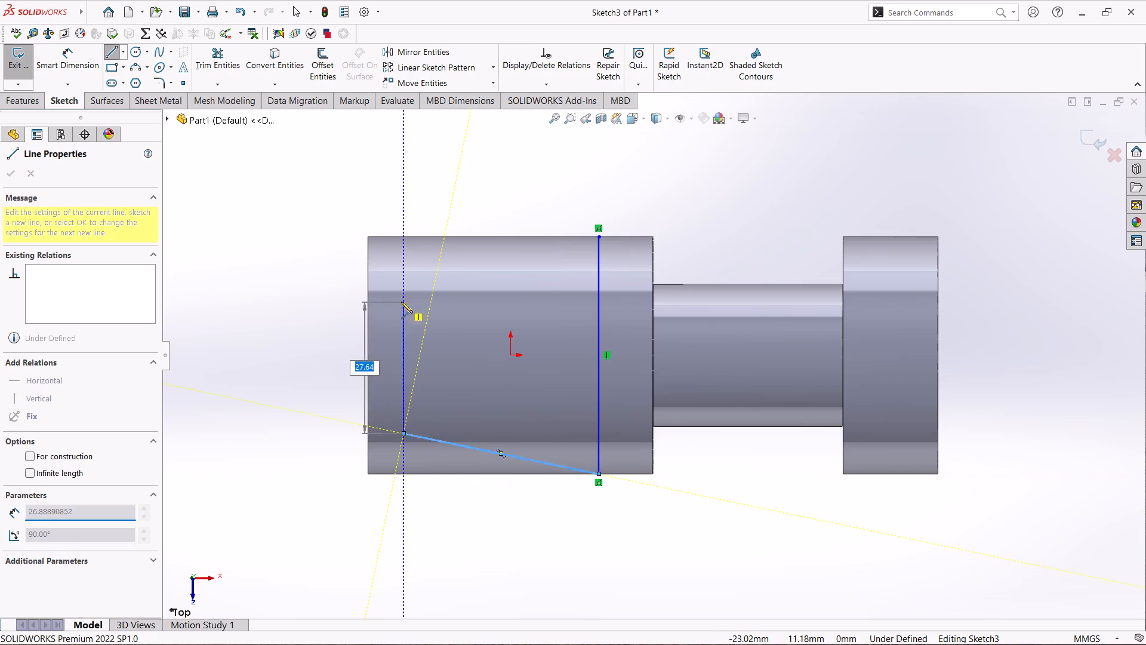
click(403, 288)
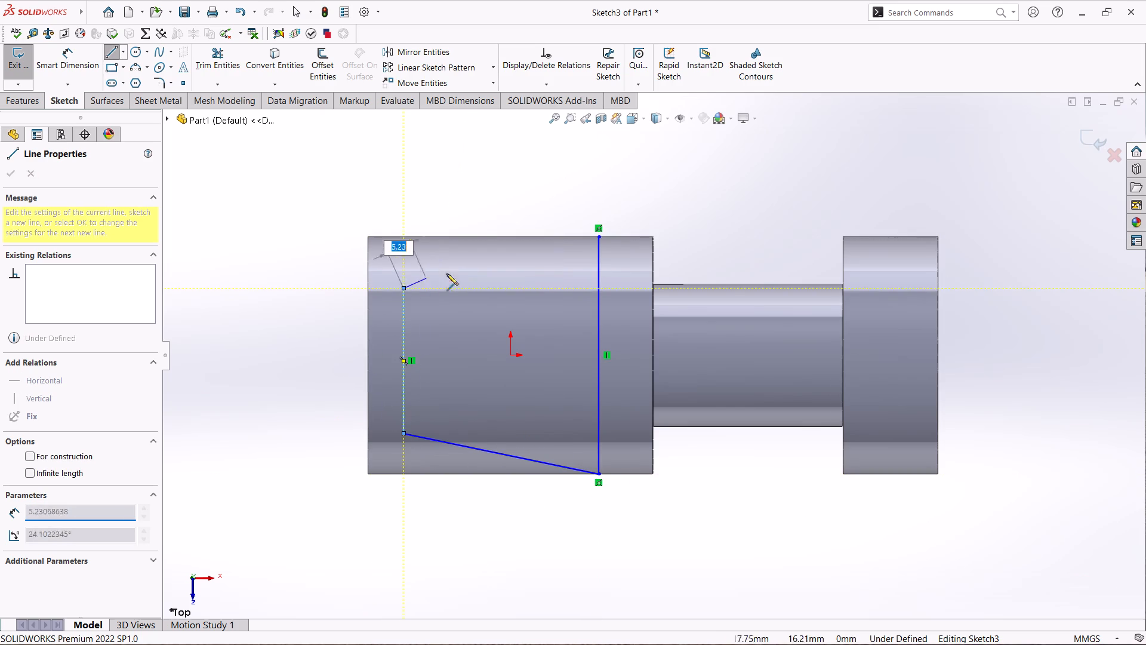
click(599, 235)
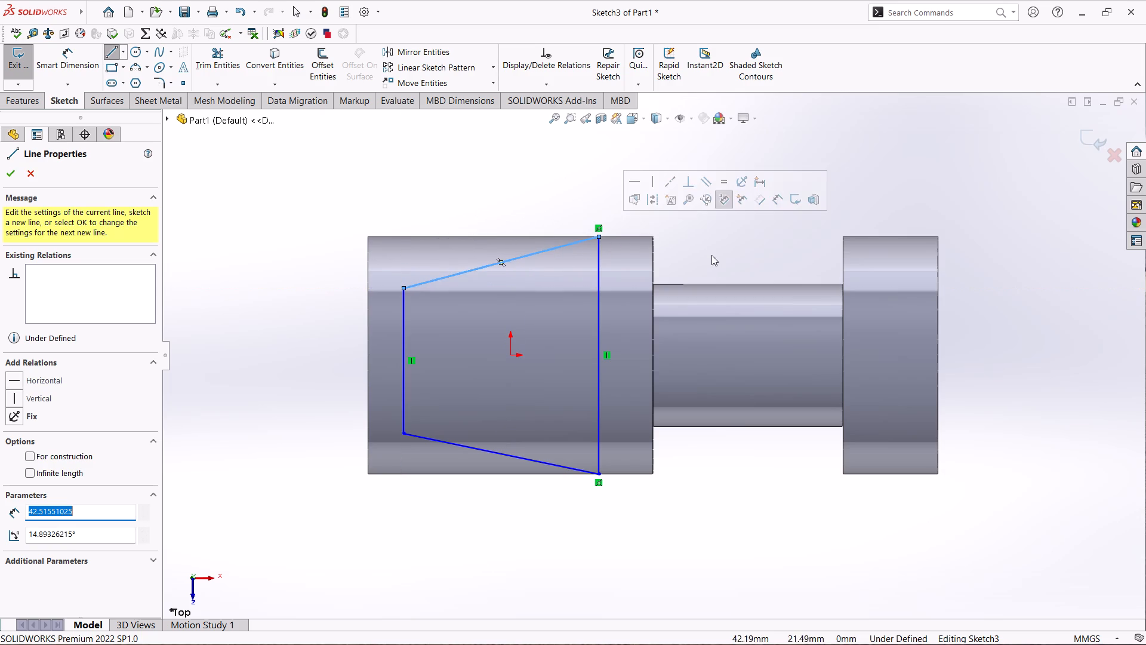
key(Escape)
Dimension the tapered profile's short vertical line to 40 mm.
click(81, 63)
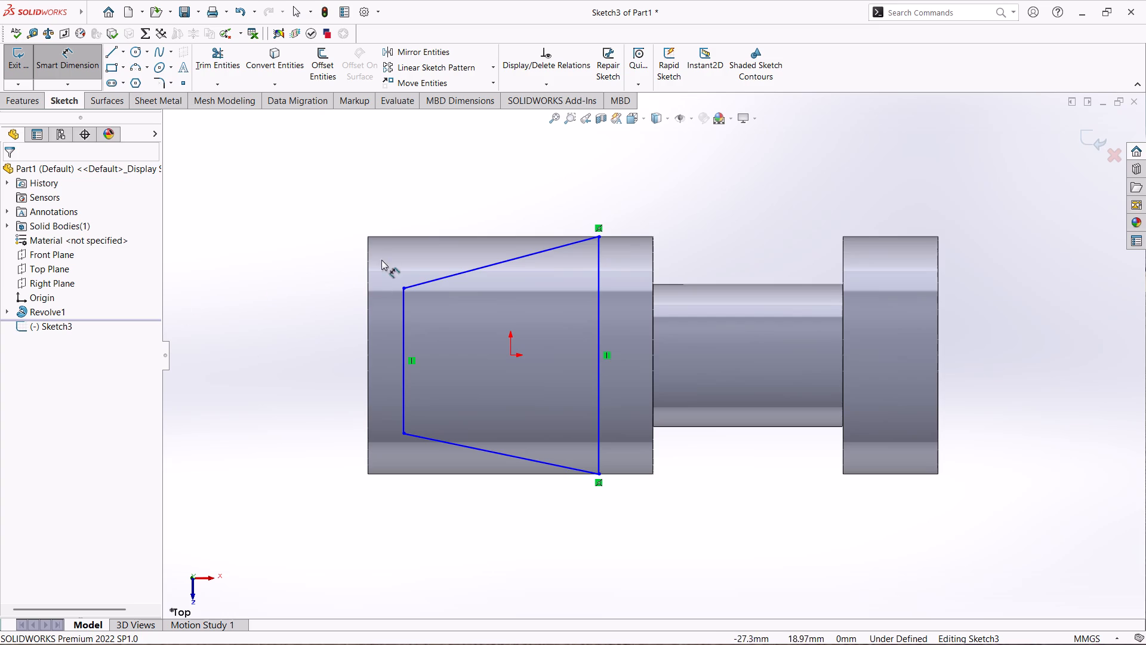
click(402, 359)
click(316, 347)
text(40)
key(Return)
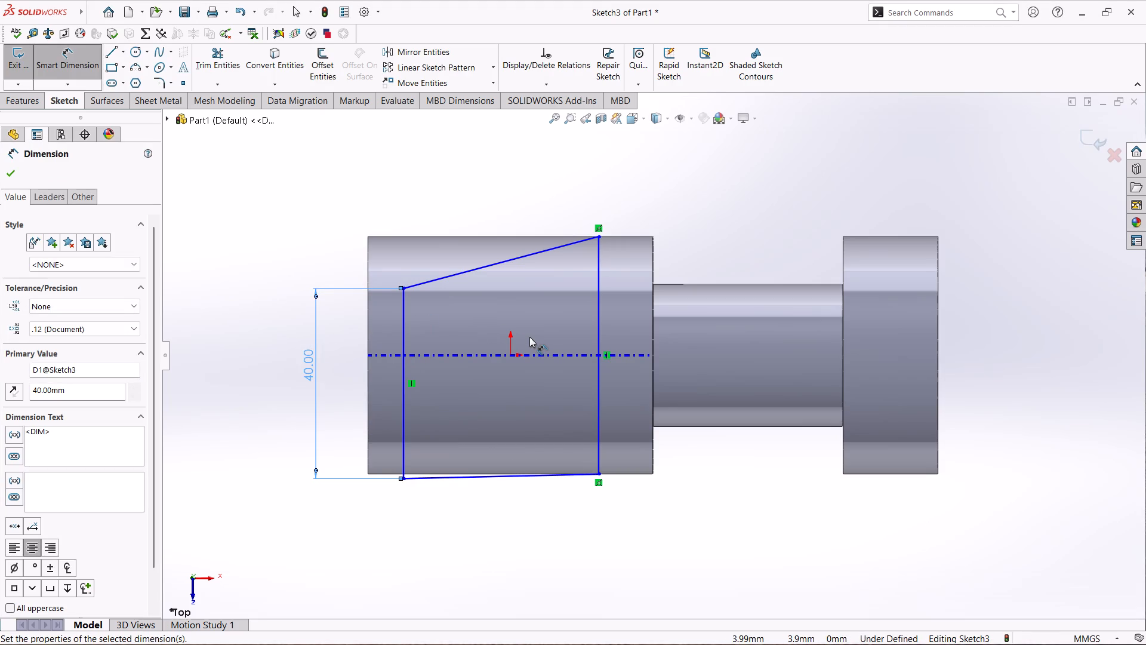
Dimension the short vertical line 10 mm from the long cylinder's outer end edge.
click(404, 343)
click(366, 337)
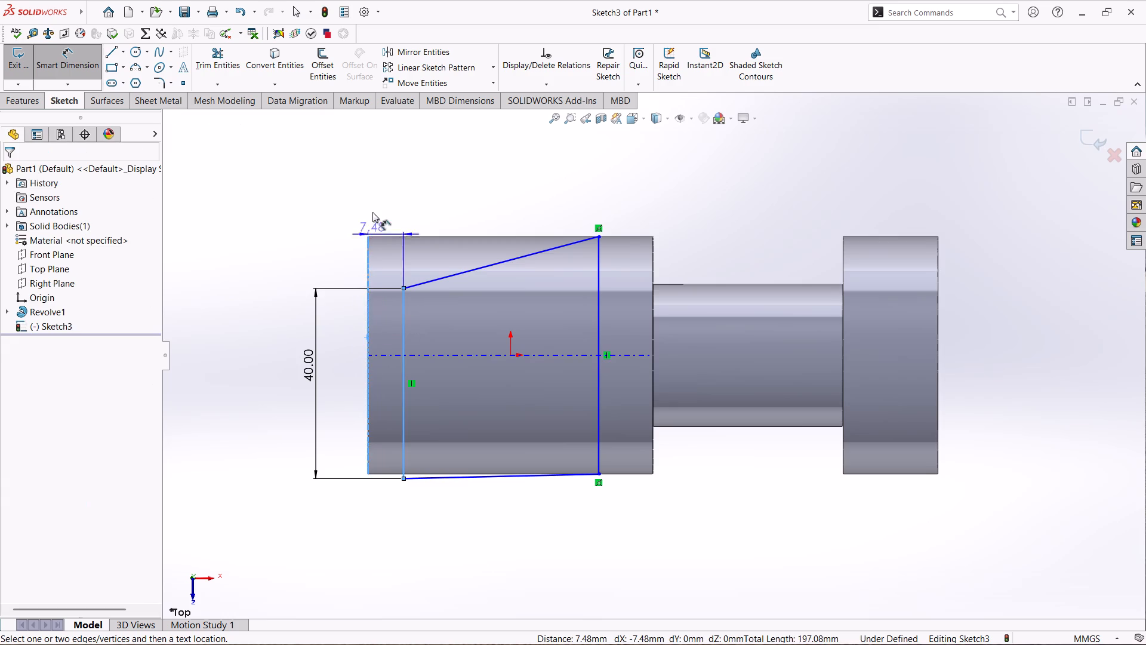
click(370, 179)
text(10)
key(Return)
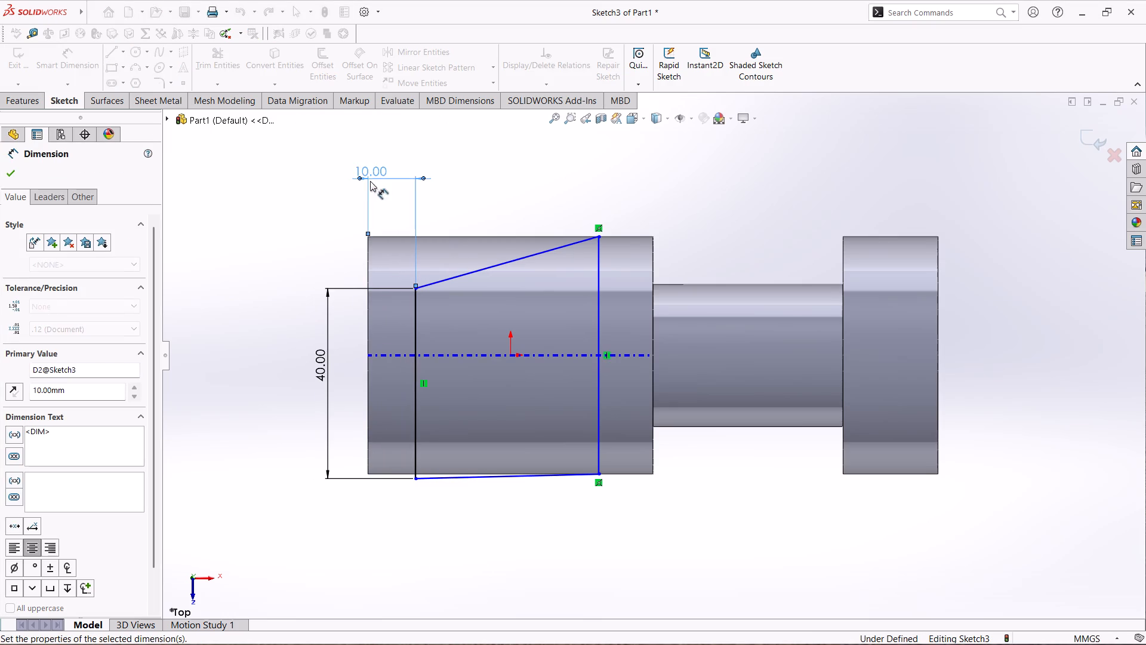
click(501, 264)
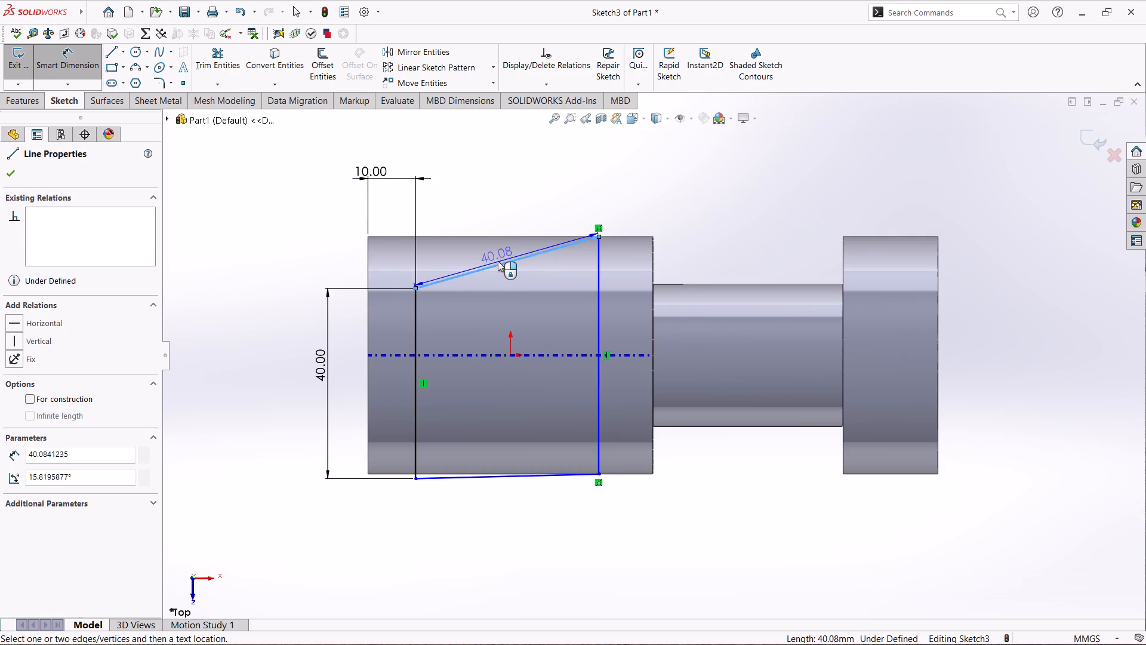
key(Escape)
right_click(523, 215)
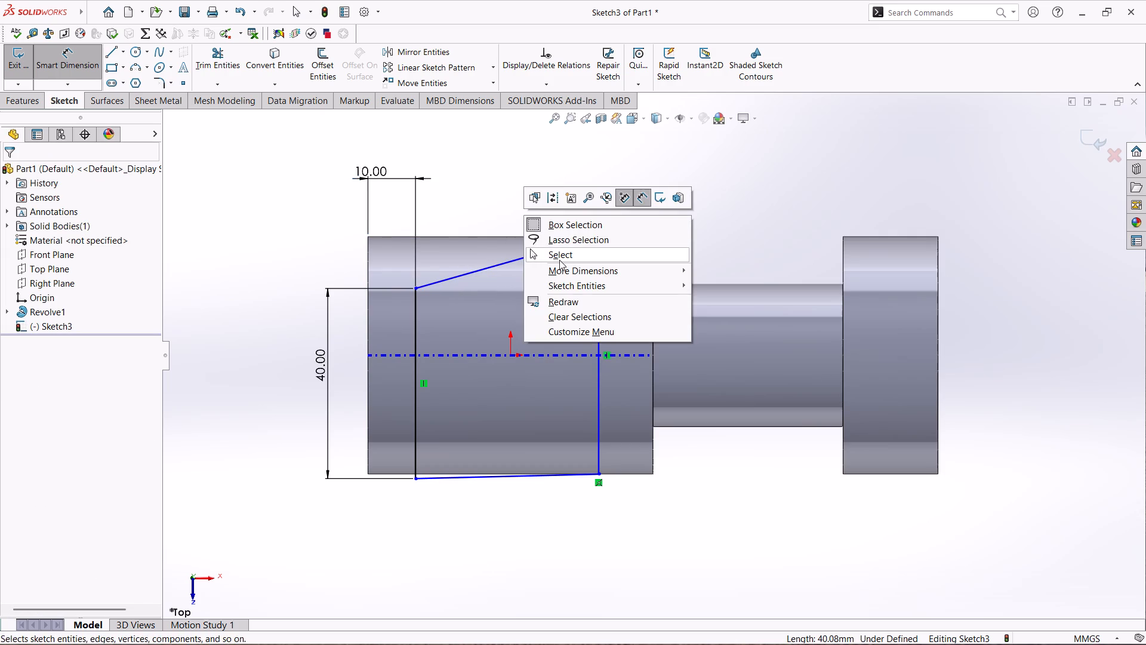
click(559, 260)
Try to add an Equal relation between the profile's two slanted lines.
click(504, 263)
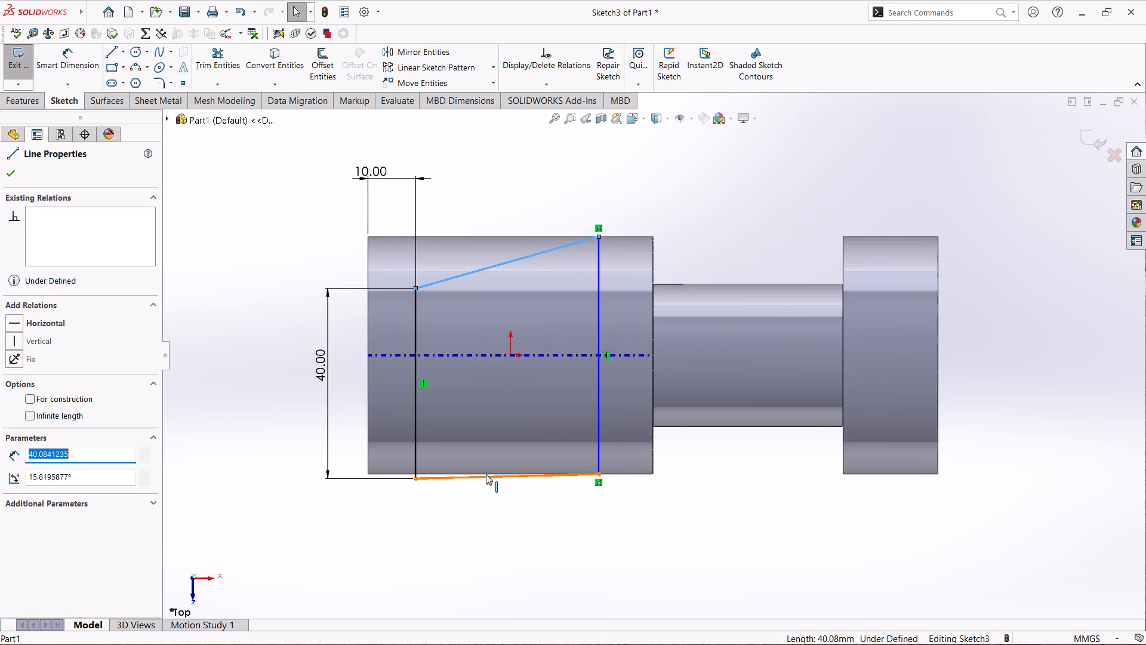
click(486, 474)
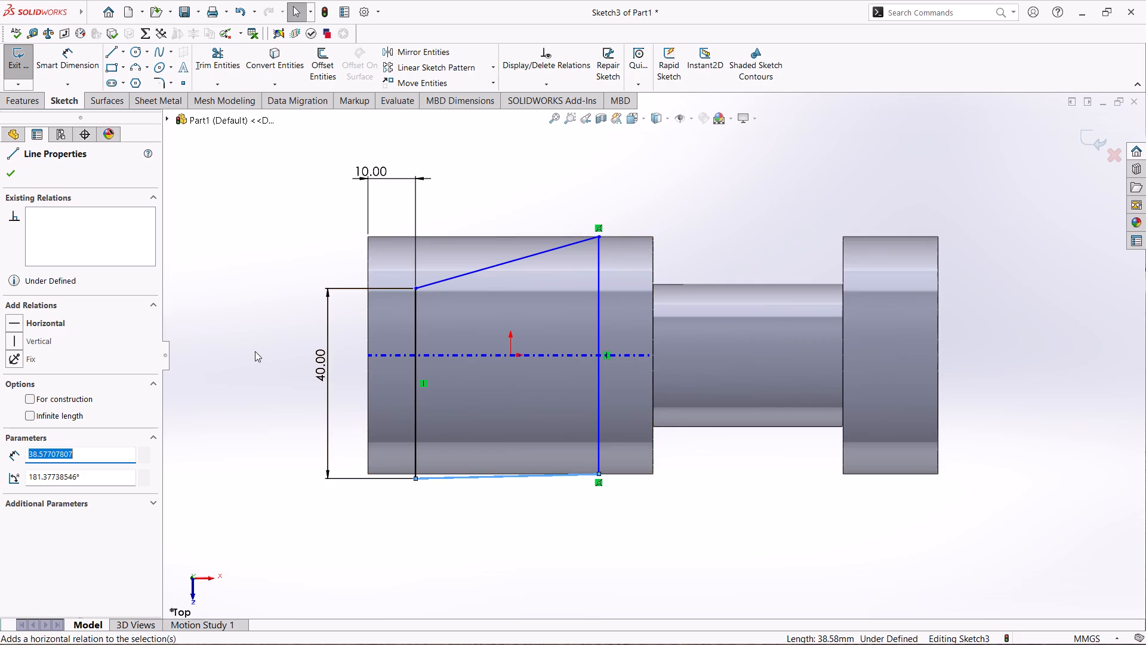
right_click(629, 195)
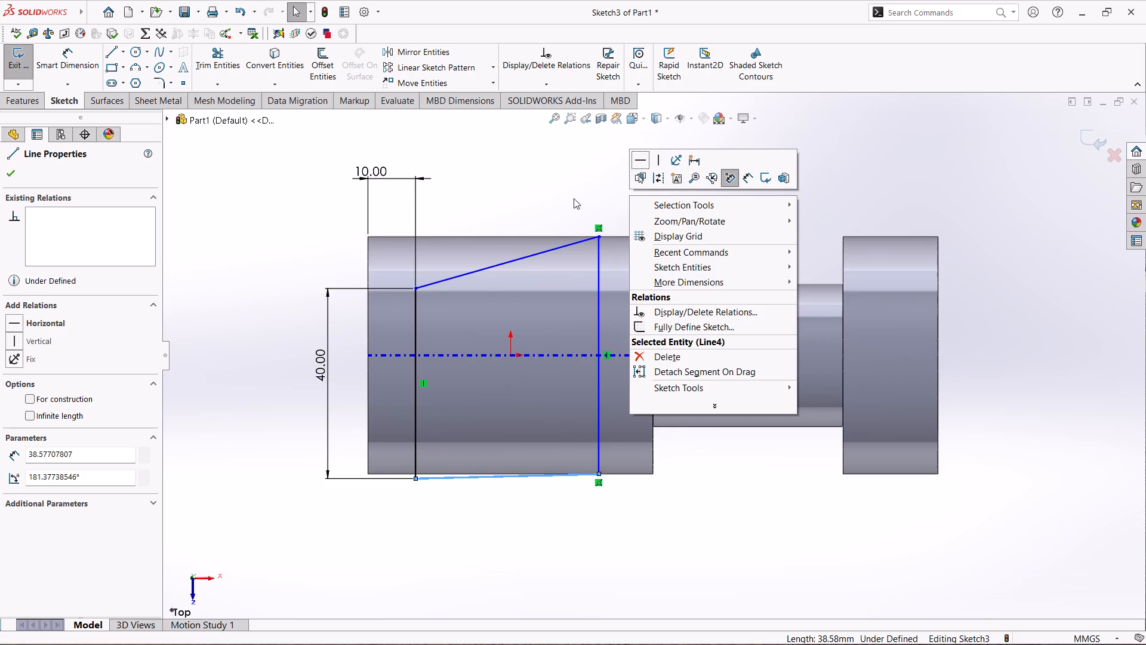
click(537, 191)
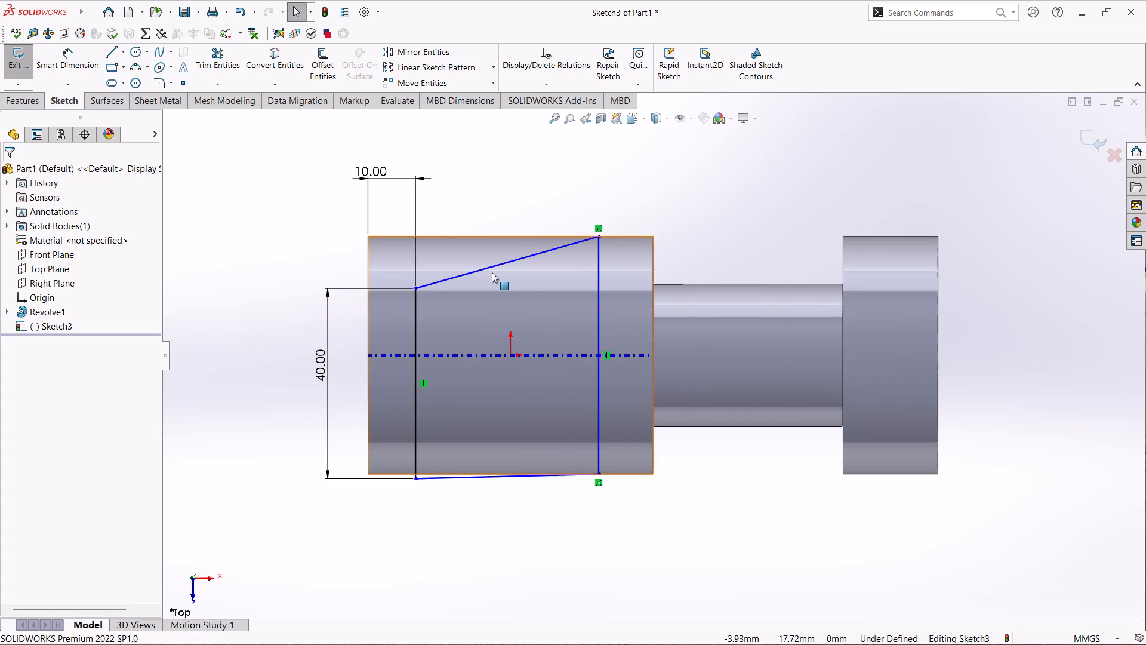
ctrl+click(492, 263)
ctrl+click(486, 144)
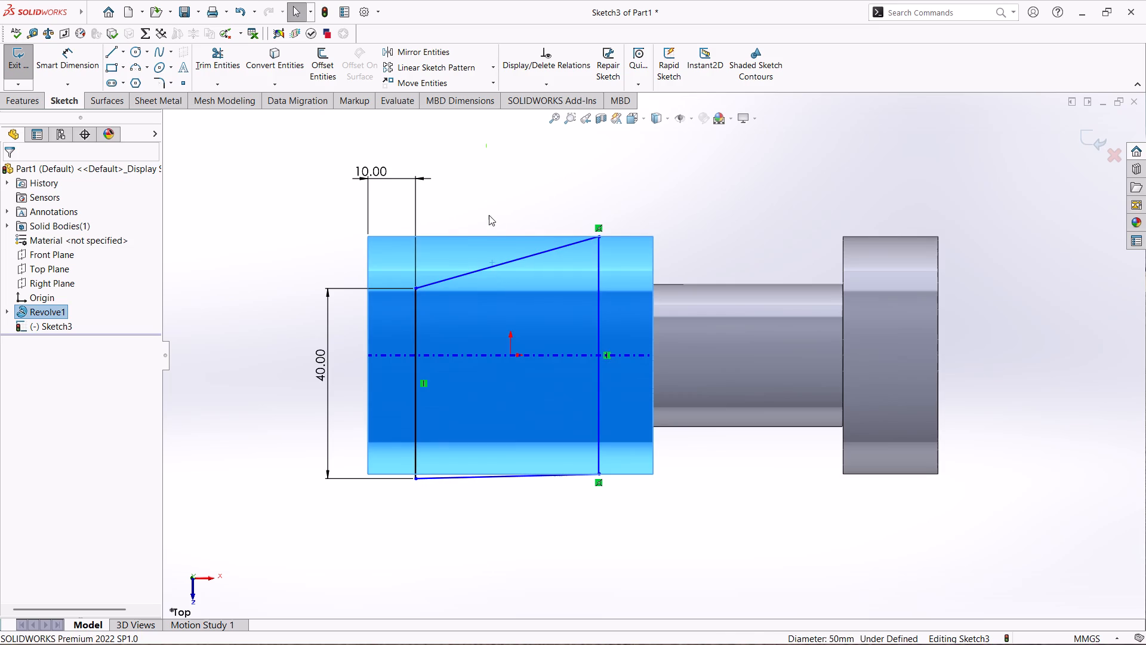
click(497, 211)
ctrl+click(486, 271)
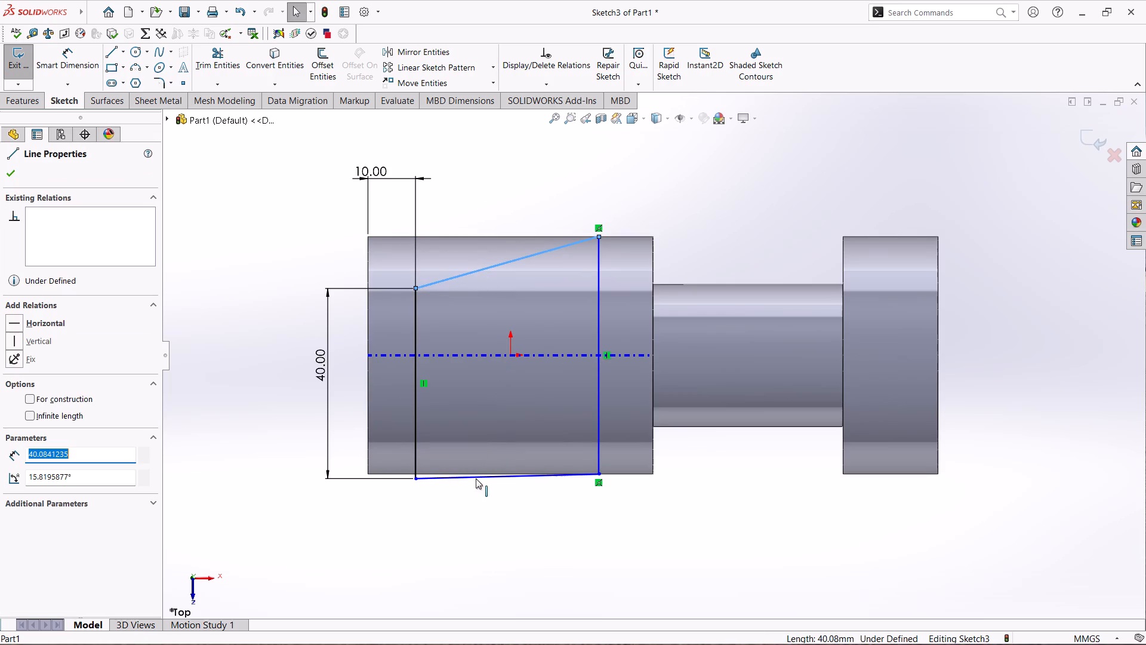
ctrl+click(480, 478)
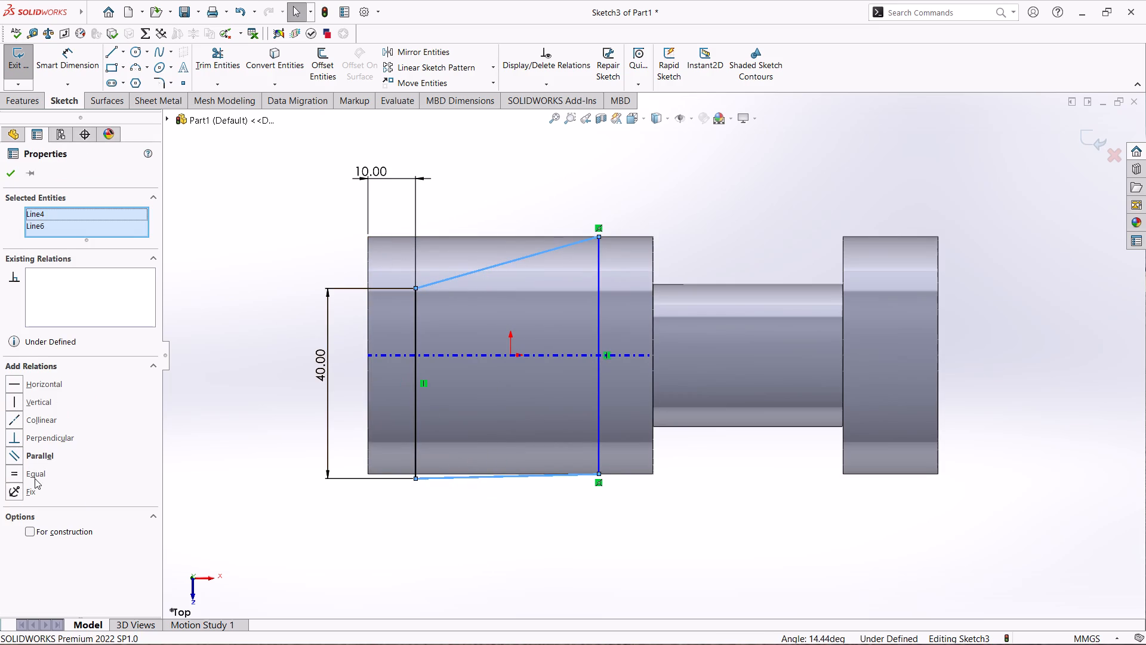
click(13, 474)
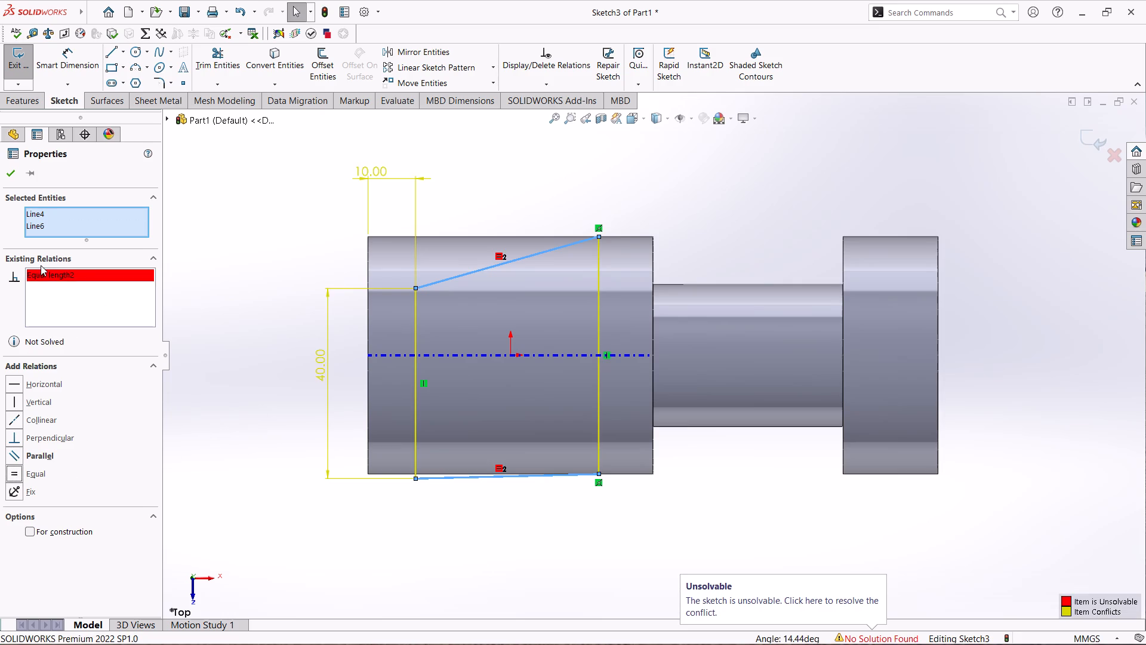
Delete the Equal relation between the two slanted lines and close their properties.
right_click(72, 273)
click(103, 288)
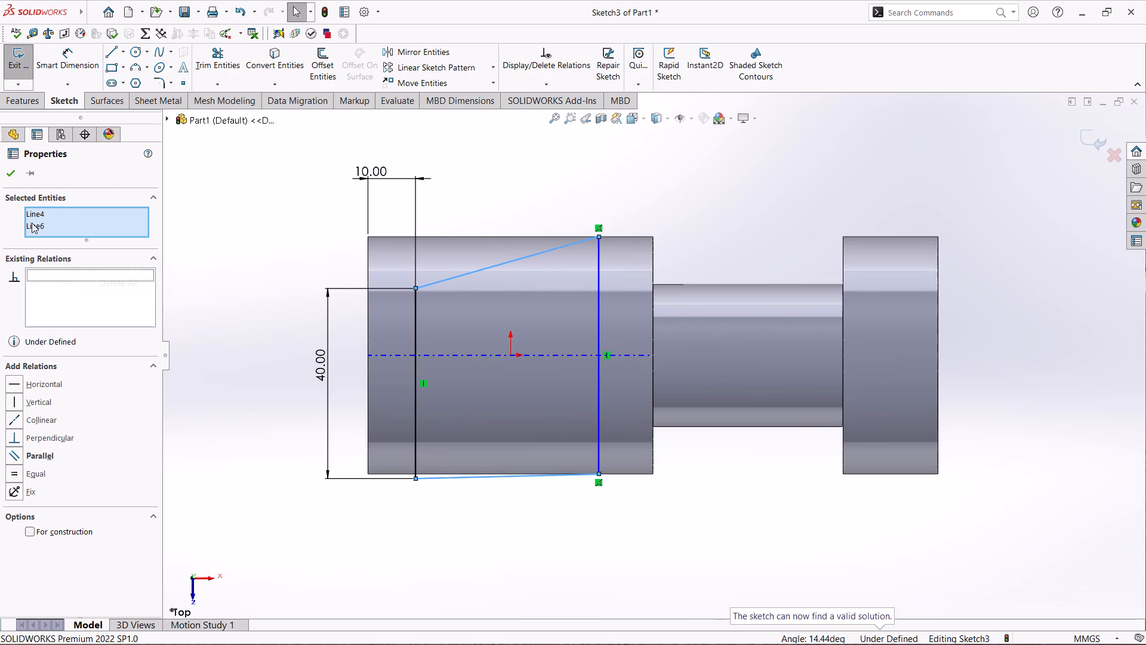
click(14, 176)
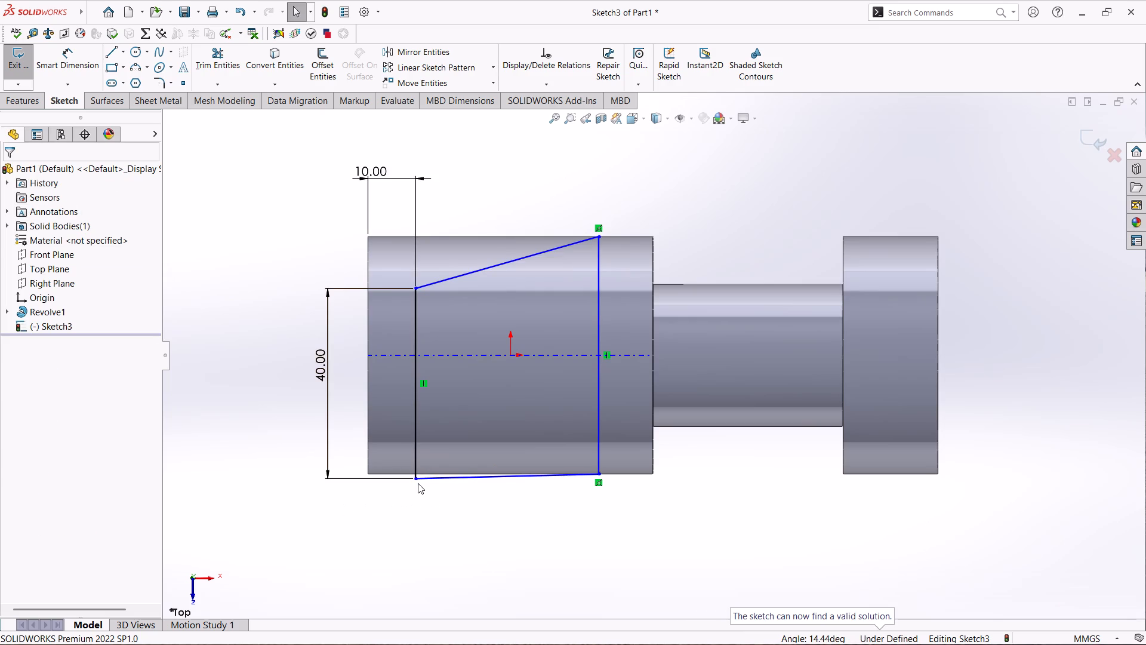
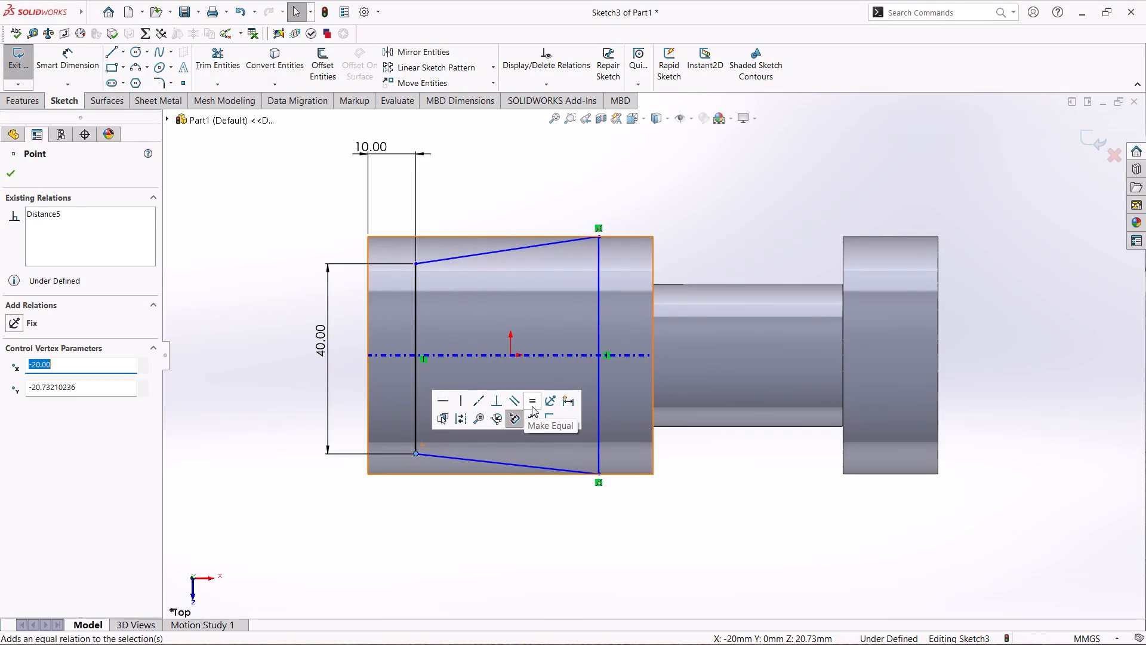
Add an Equal relation between the tapered profile's two slanted lines.
click(249, 436)
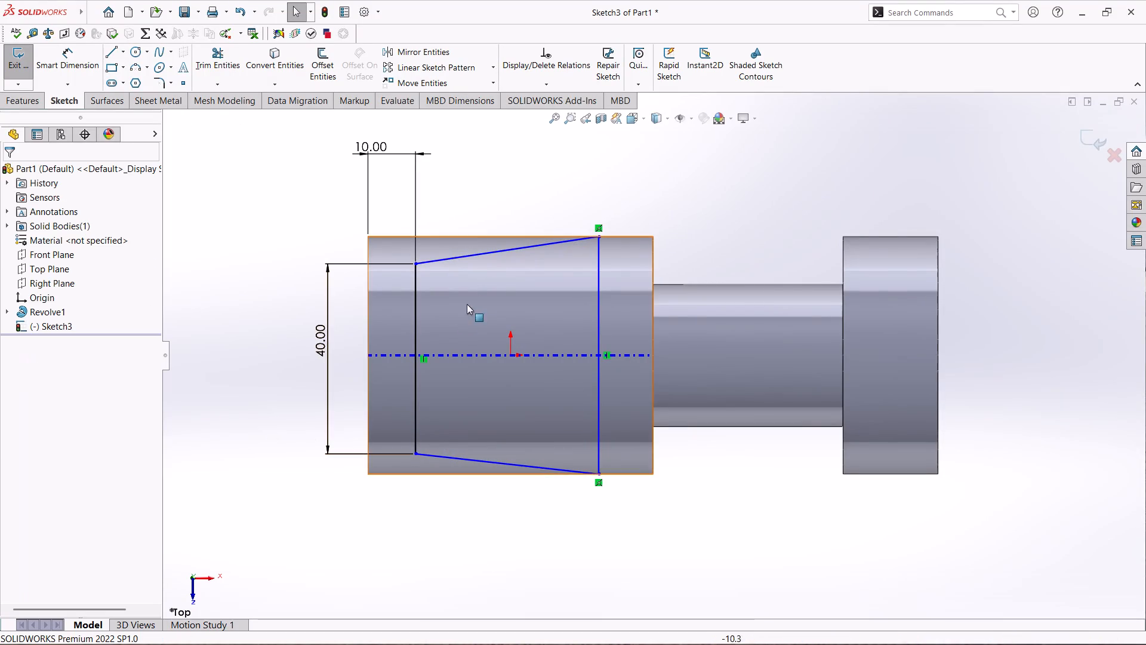
ctrl+click(466, 258)
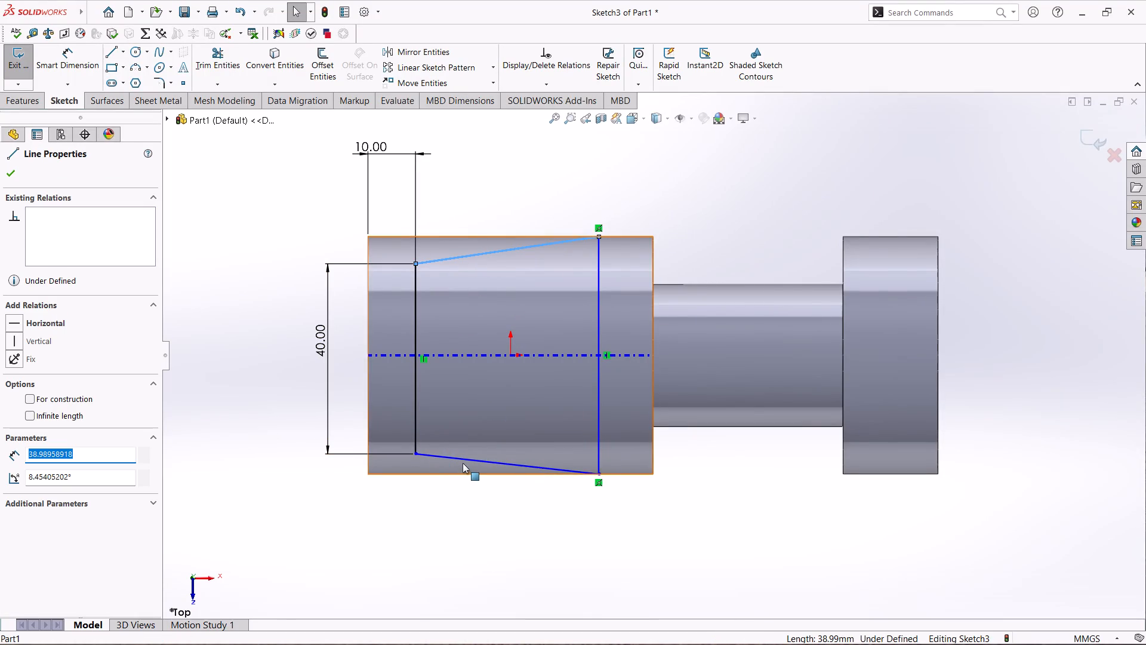
ctrl+click(470, 459)
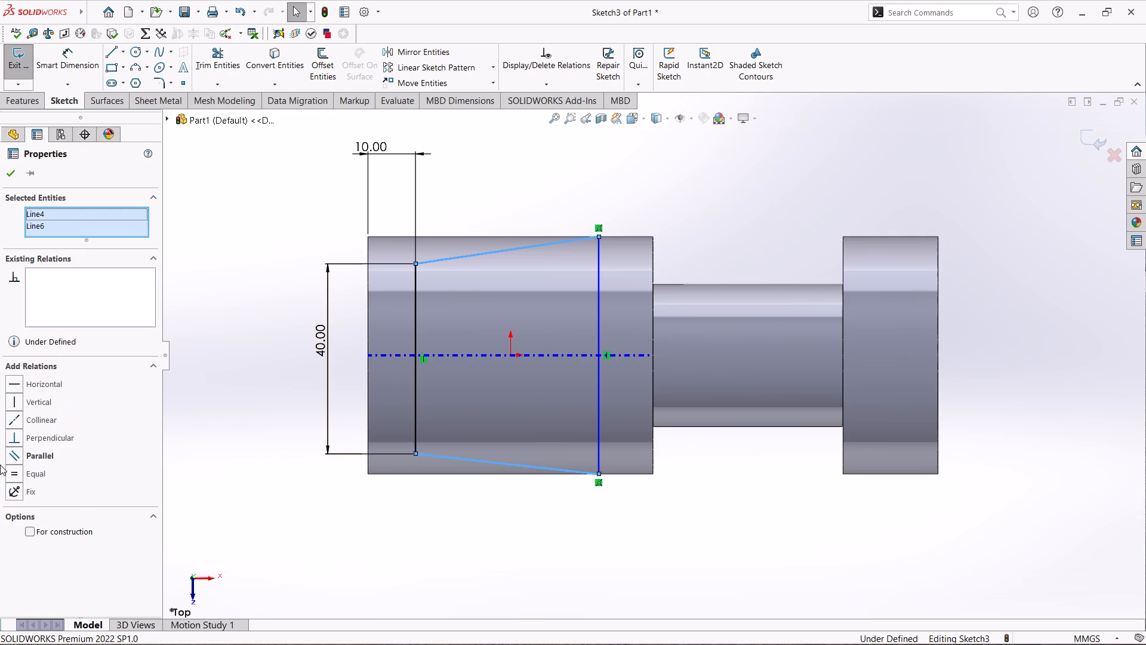
click(23, 473)
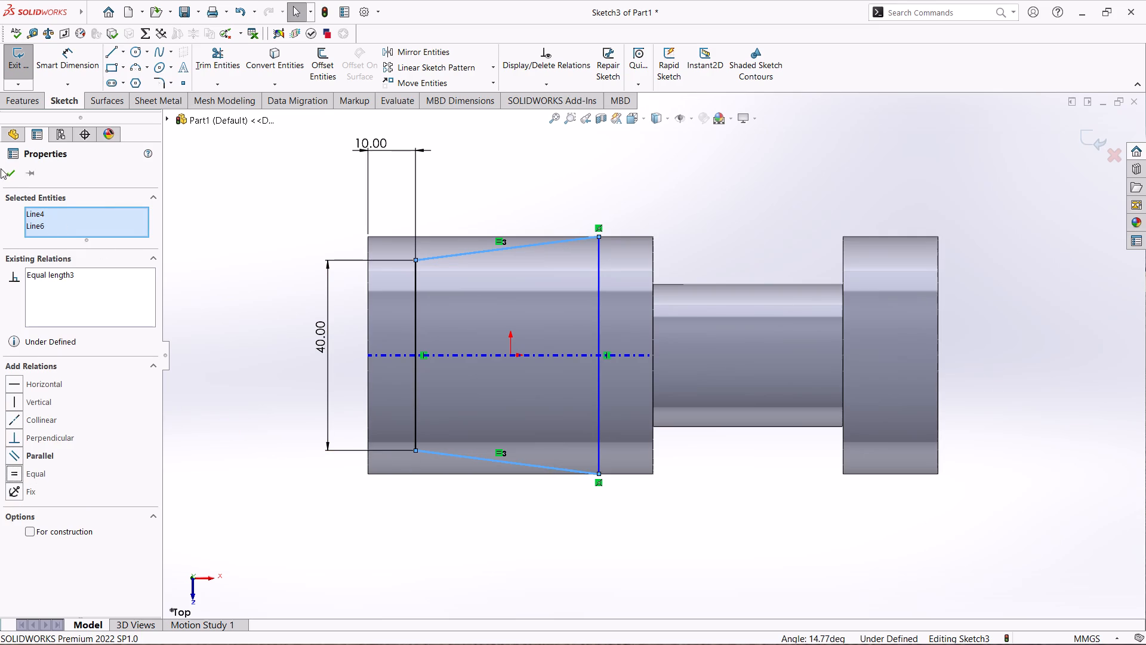
click(20, 179)
Dimension the tapered profile's long vertical line 5 mm from the long cylinder's end edge facing the narrow neck.
click(69, 54)
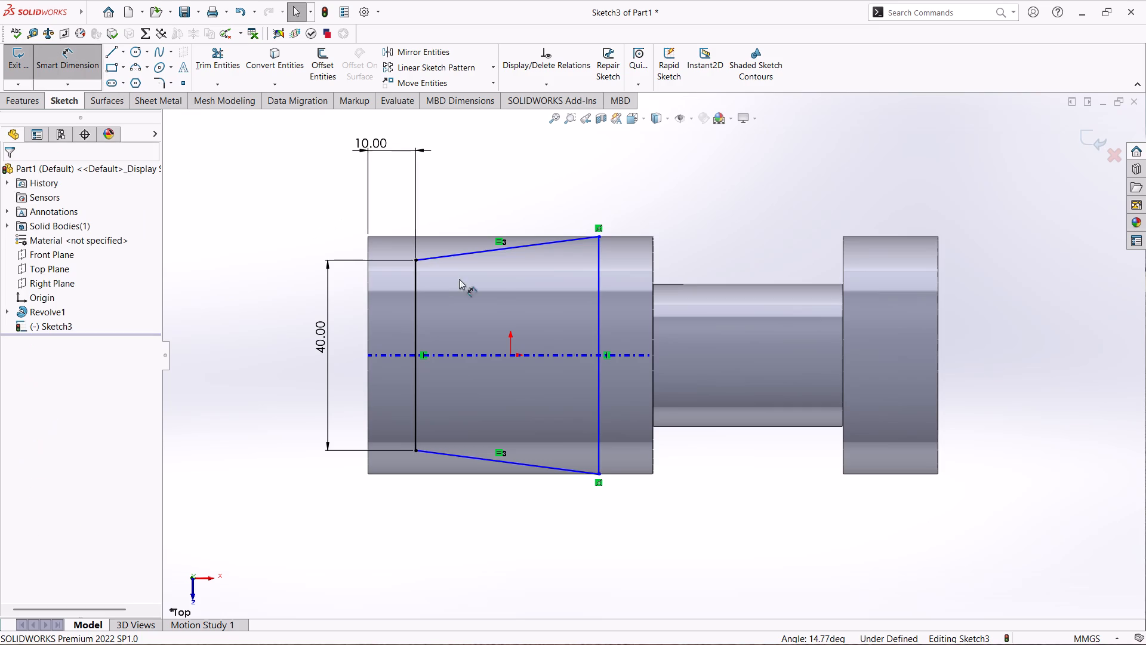
click(596, 380)
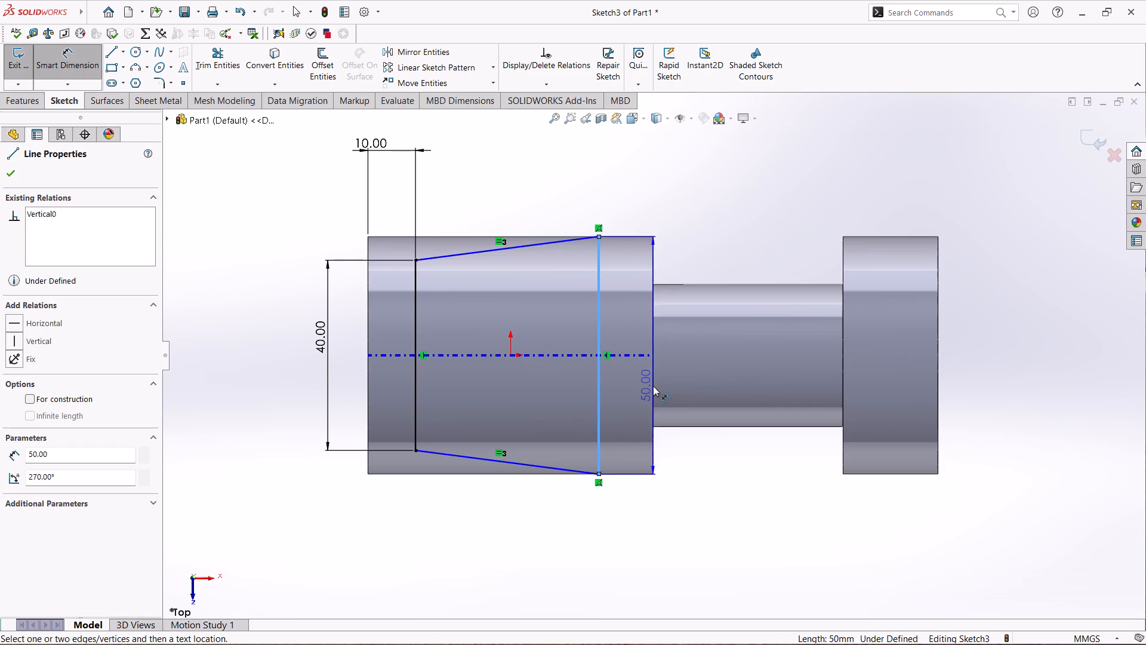
click(653, 388)
click(648, 173)
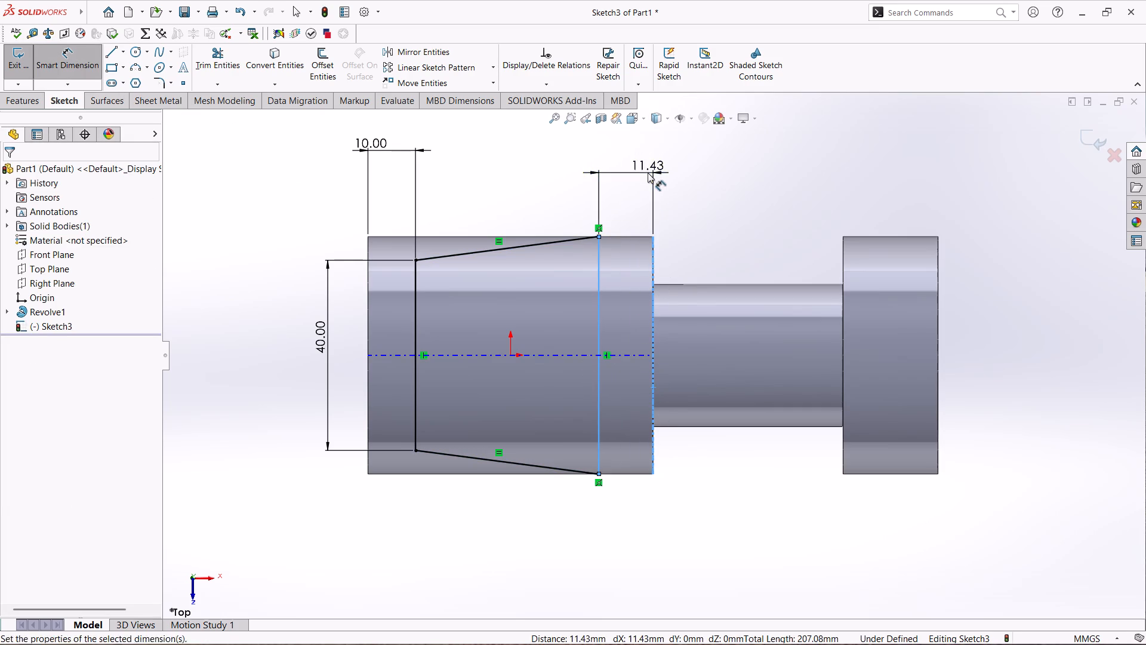
key(5)
key(Return)
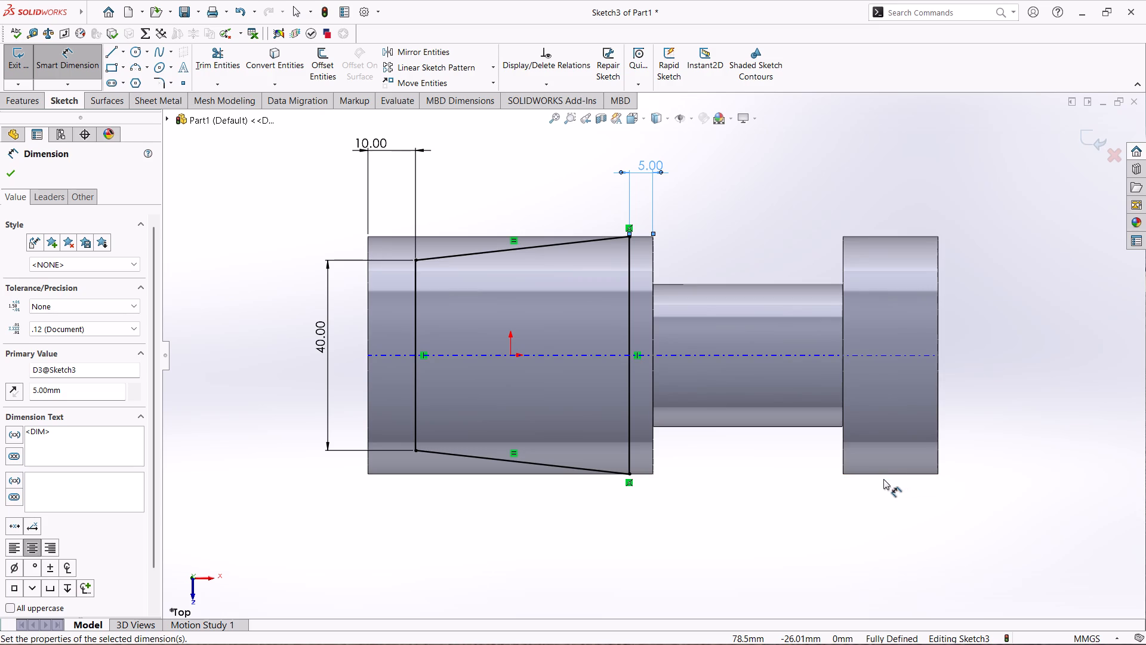
middle_drag(757, 506, 751, 376)
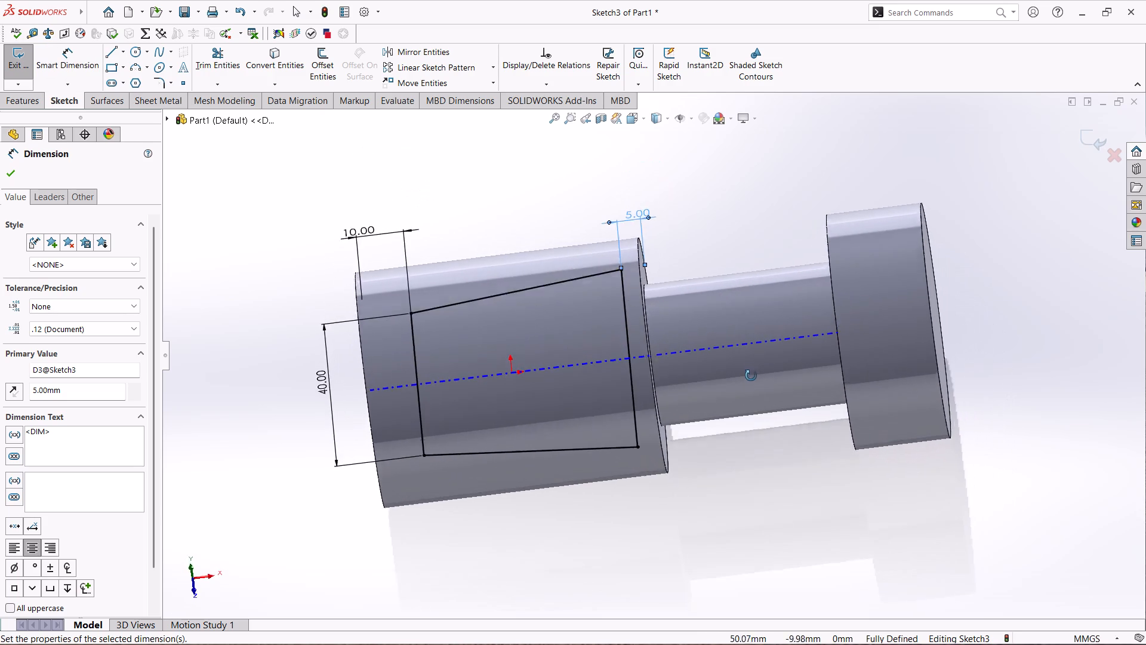
middle_drag(751, 376, 753, 468)
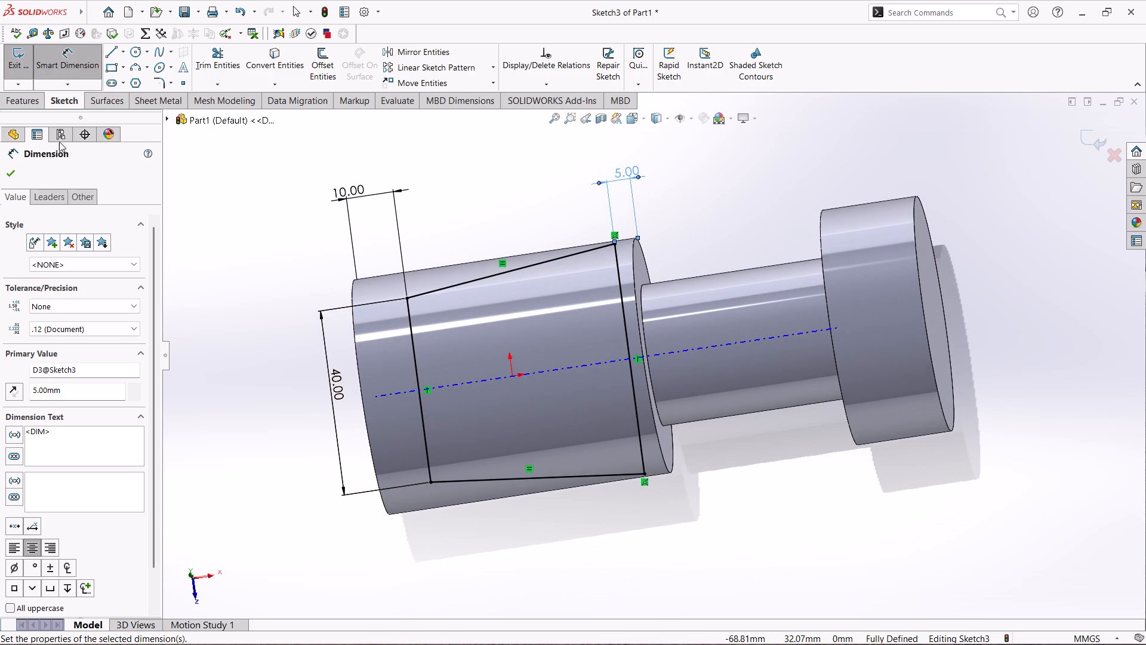
click(20, 183)
click(14, 177)
Extrude the tapered profile as a blind boss 80 mm deep from the sketch plane, merged with the revolved body.
click(20, 106)
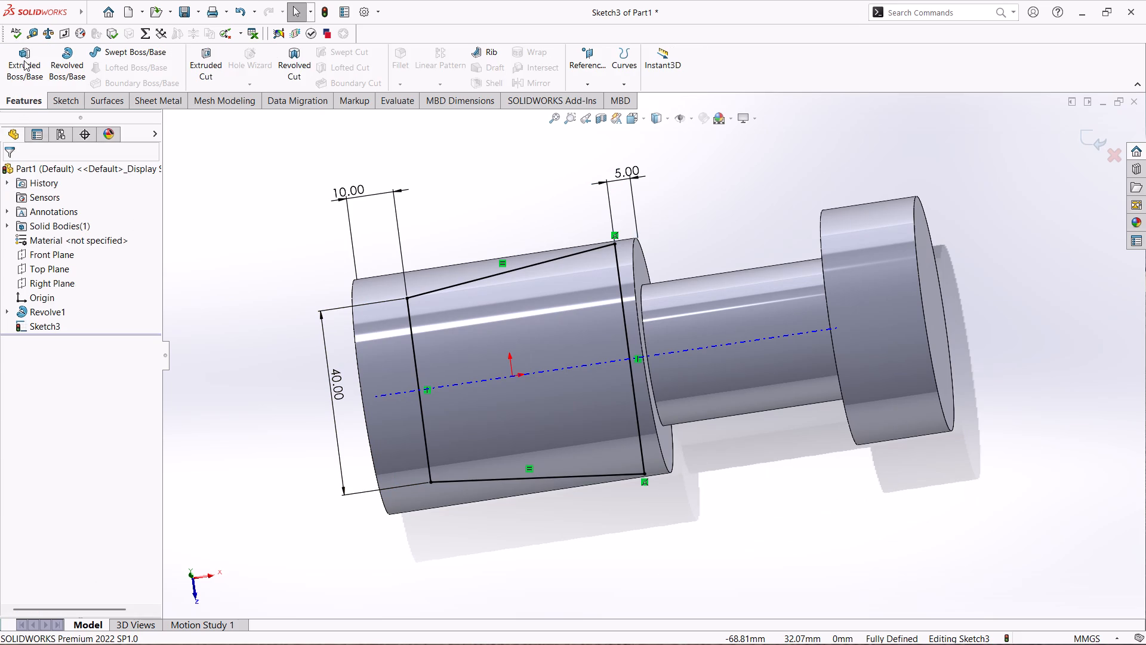
click(24, 60)
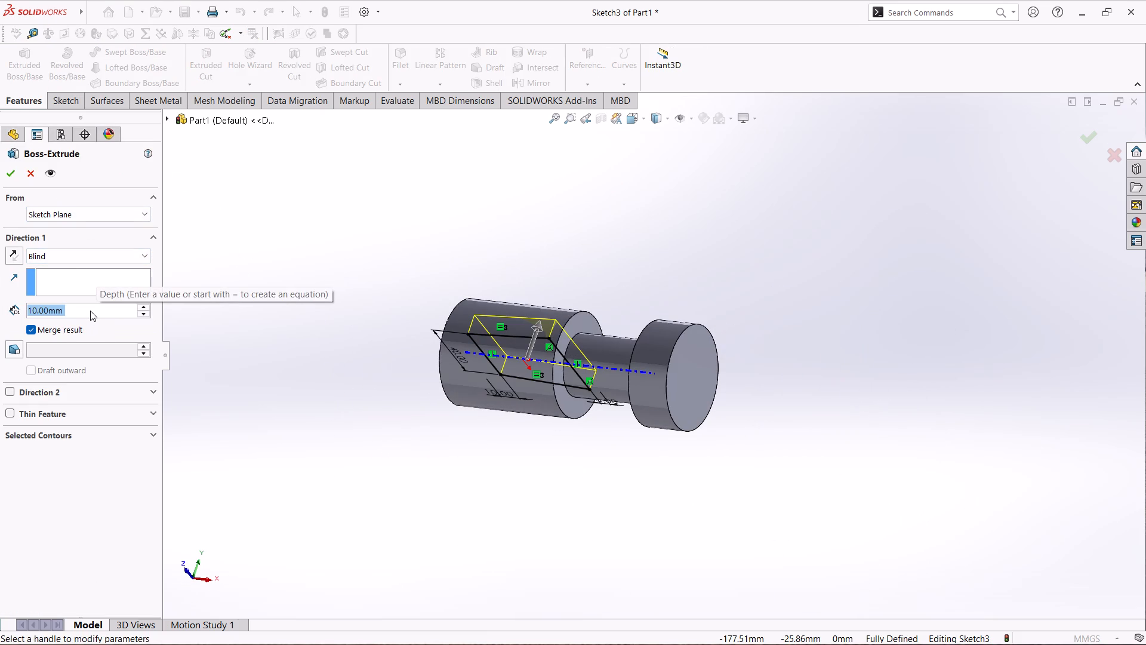
drag(90, 311, 24, 311)
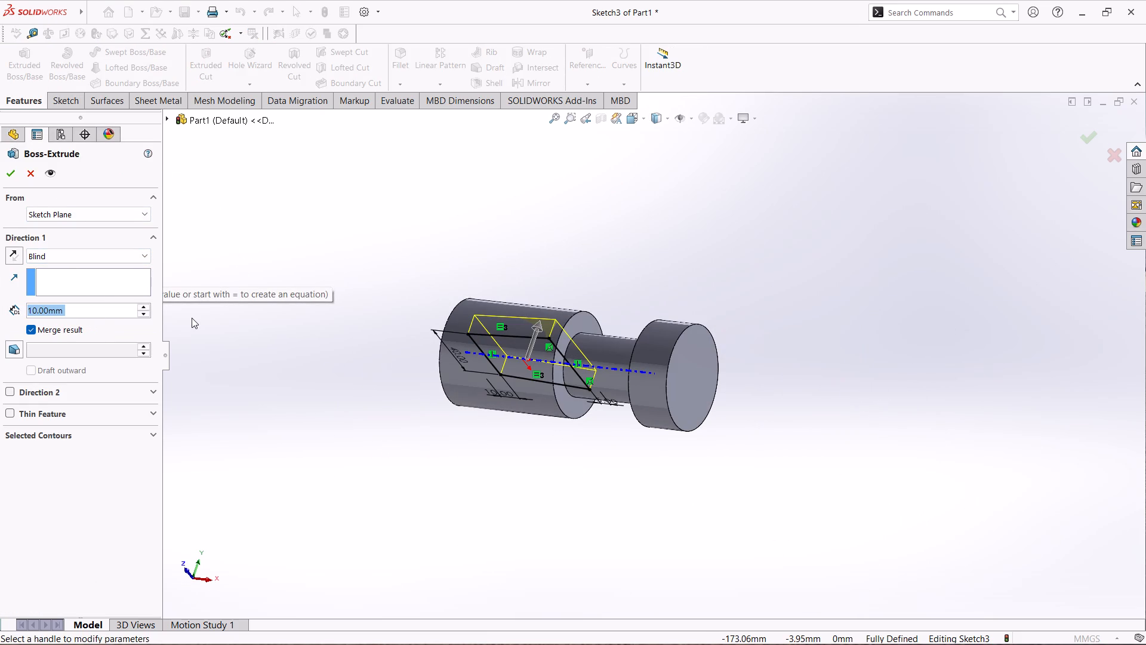
text(80)
key(Return)
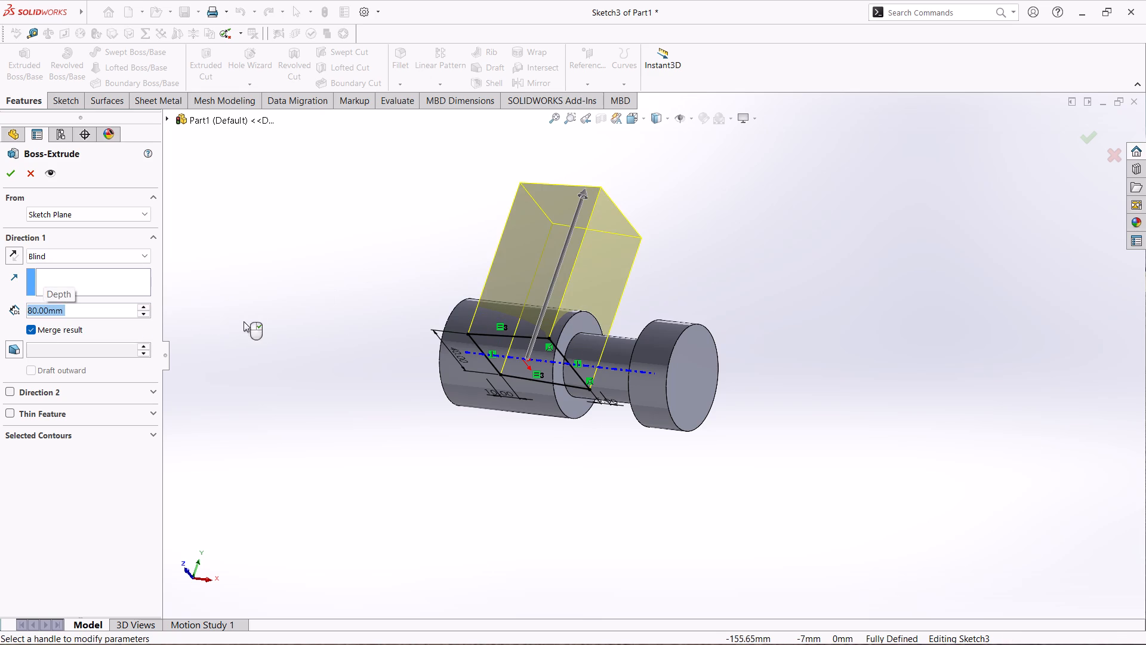
middle_drag(334, 294, 341, 444)
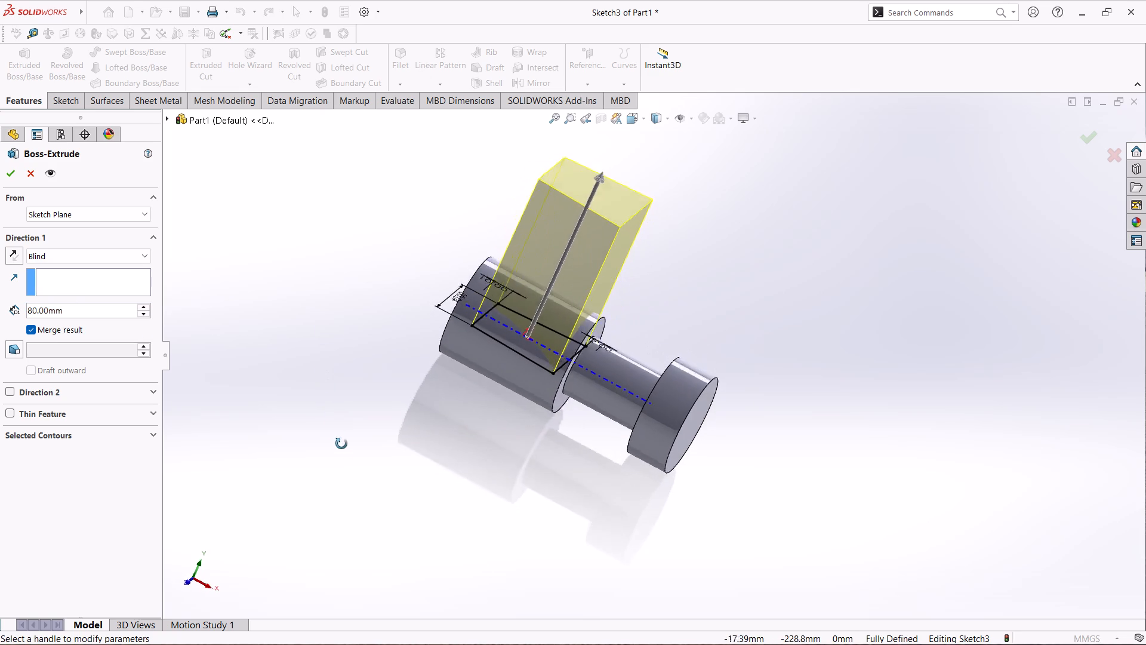
middle_drag(341, 444, 343, 450)
middle_drag(325, 322, 316, 342)
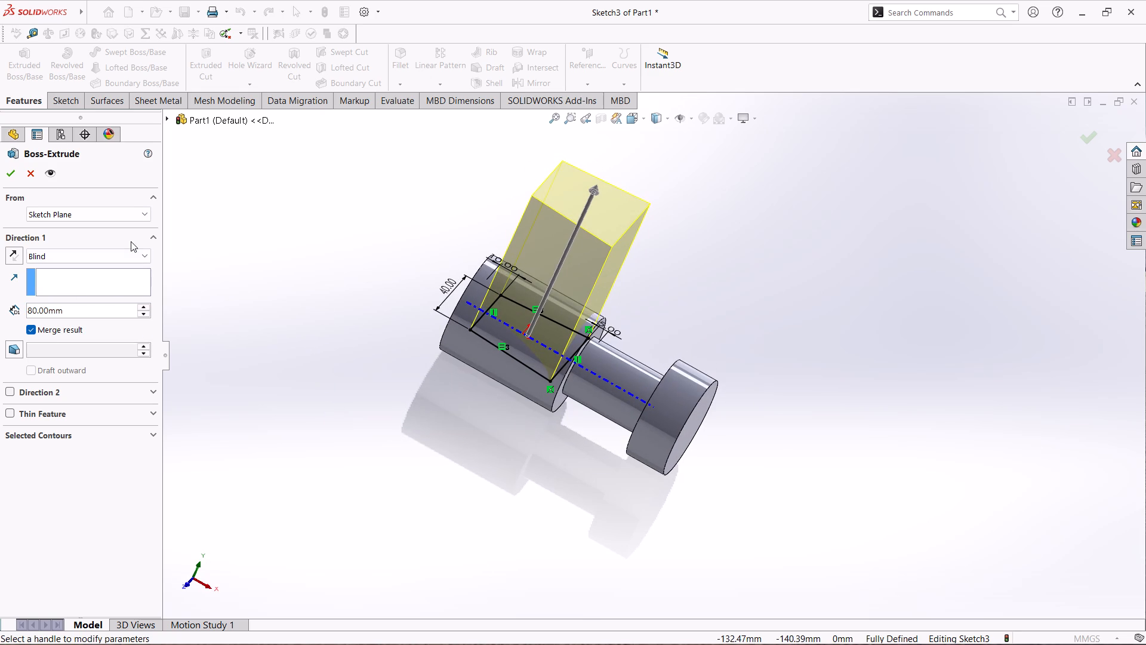
click(13, 170)
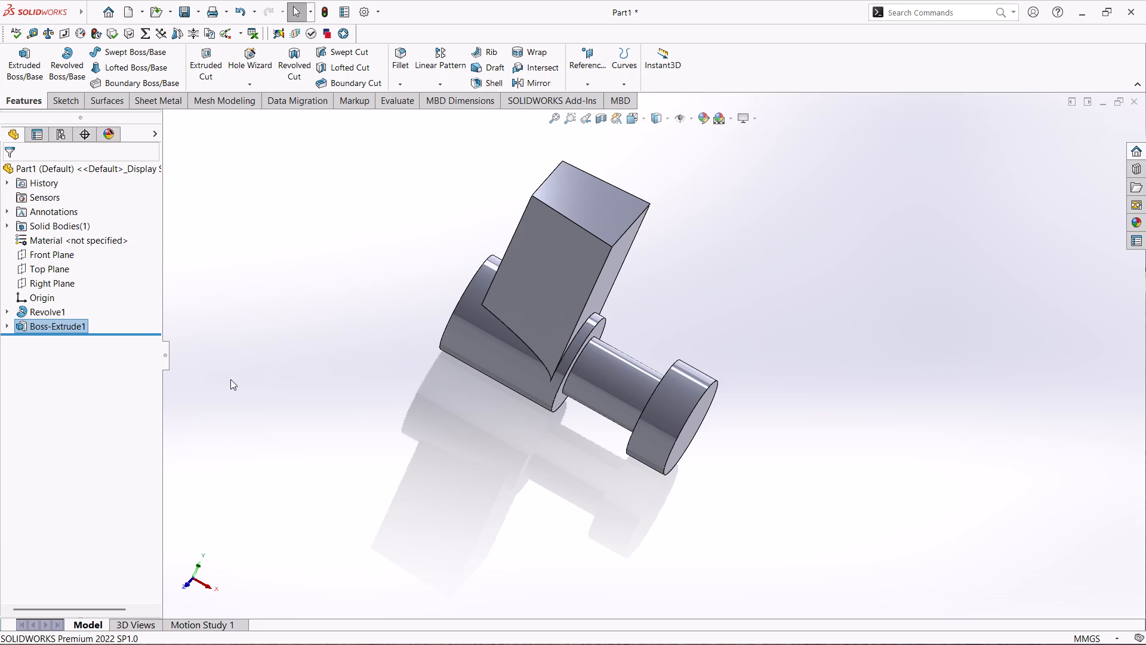
Fillet the four long corner edges of the extruded tapered block with a symmetric 10 mm radius.
click(400, 60)
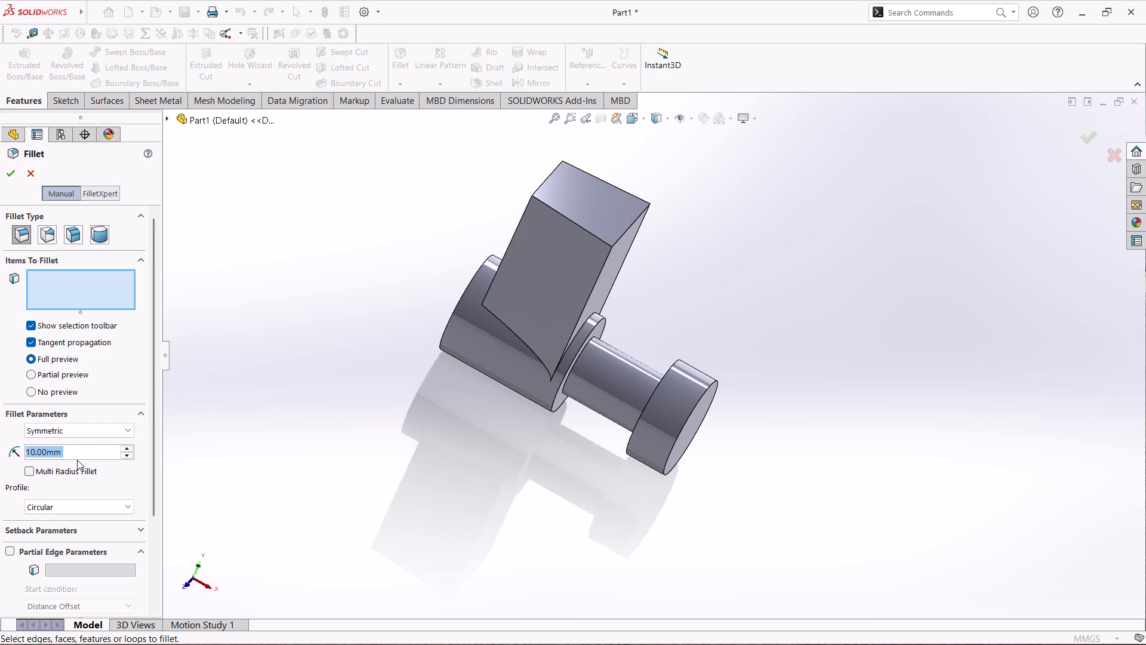
click(579, 316)
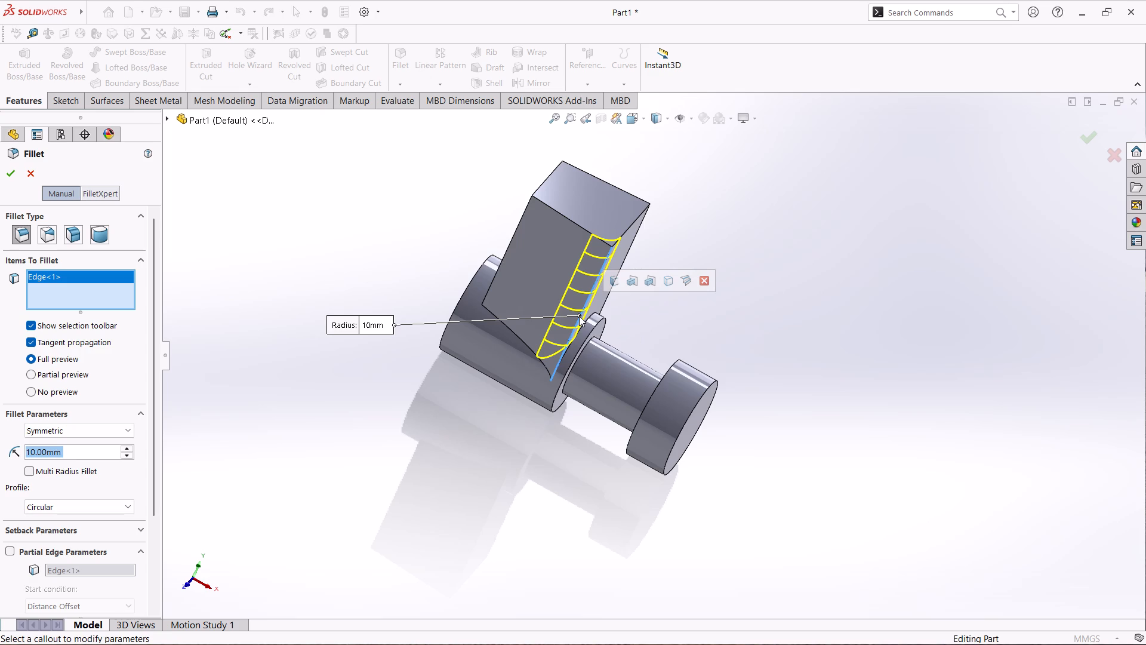
click(503, 261)
middle_drag(686, 275, 586, 356)
click(606, 257)
click(587, 208)
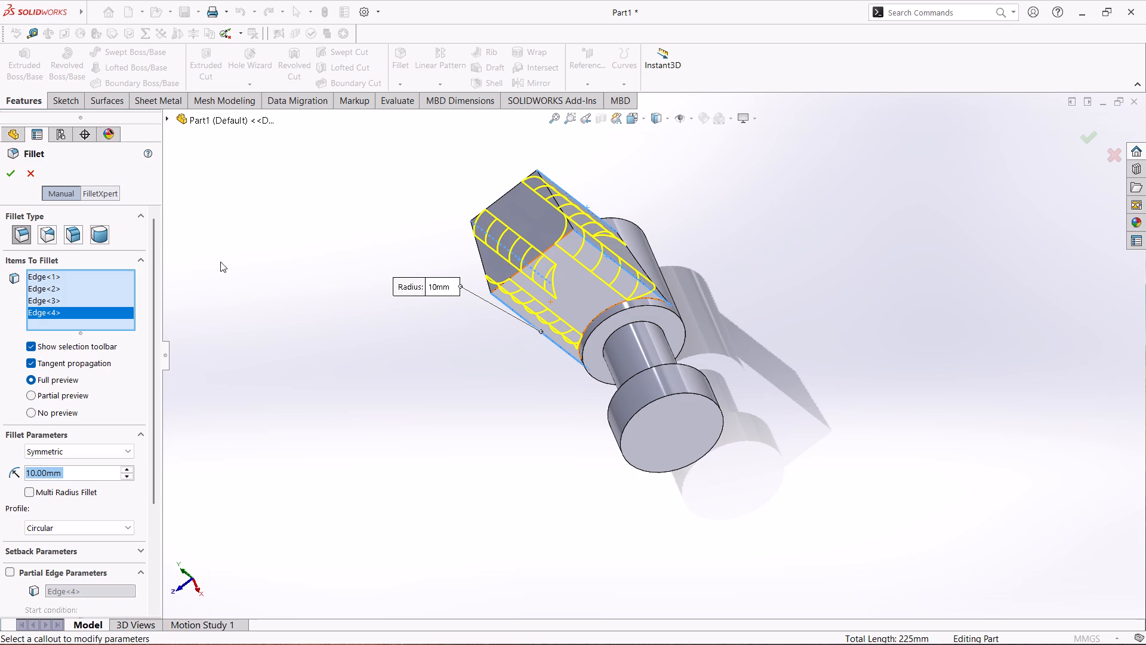
click(11, 171)
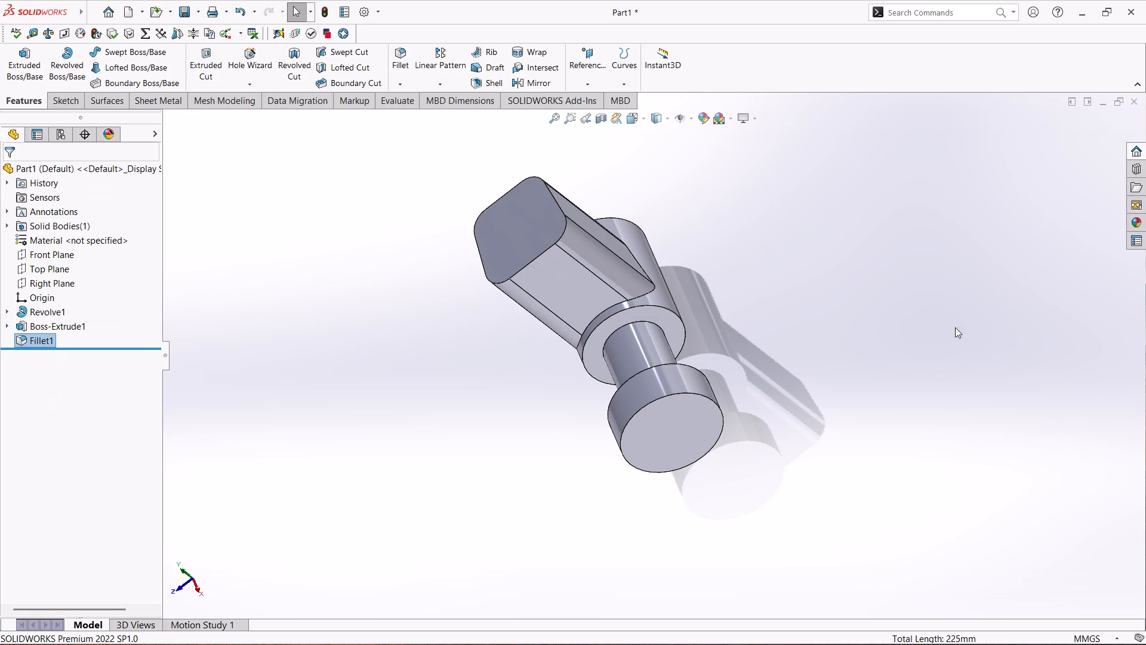
Examine the filleted block and the revolved body from several sides.
scroll(830, 275, up, 3)
middle_drag(720, 342, 805, 242)
middle_drag(553, 437, 639, 476)
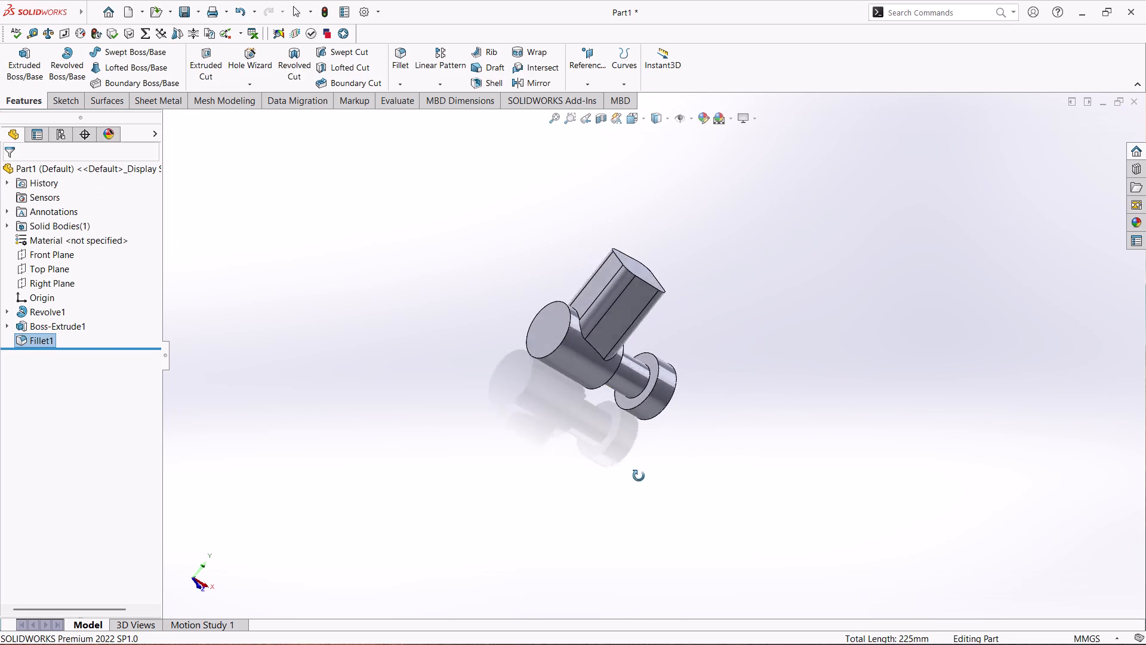
middle_drag(639, 476, 652, 480)
middle_drag(581, 368, 506, 413)
middle_drag(784, 302, 738, 376)
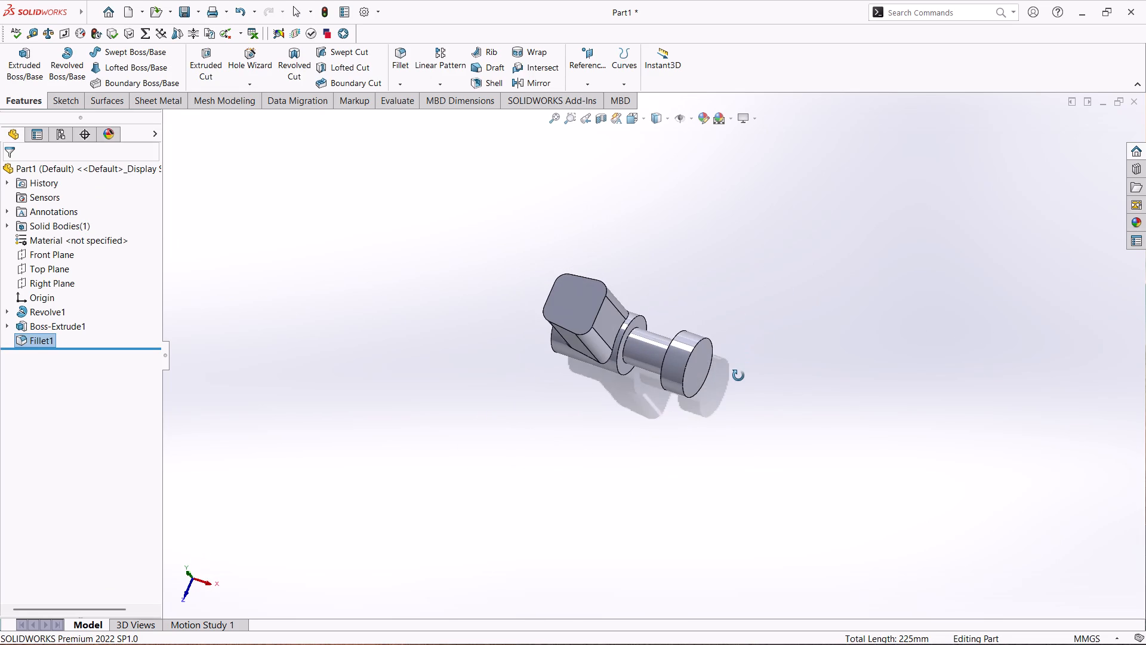
middle_drag(738, 376, 741, 368)
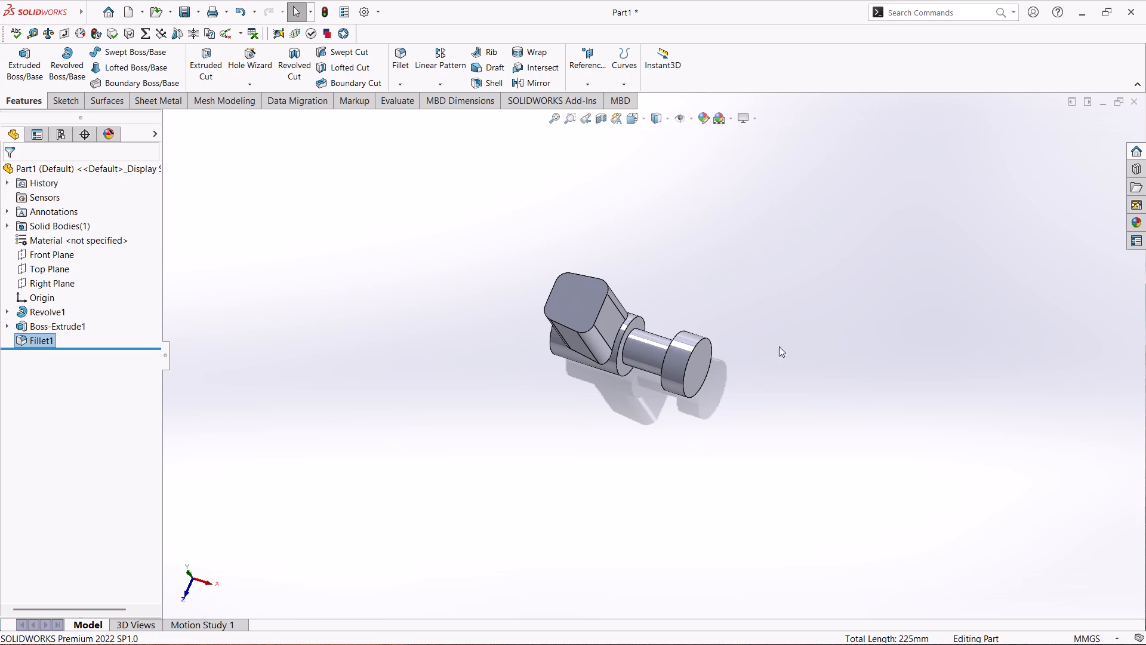
middle_drag(750, 368, 759, 254)
middle_drag(758, 366, 760, 328)
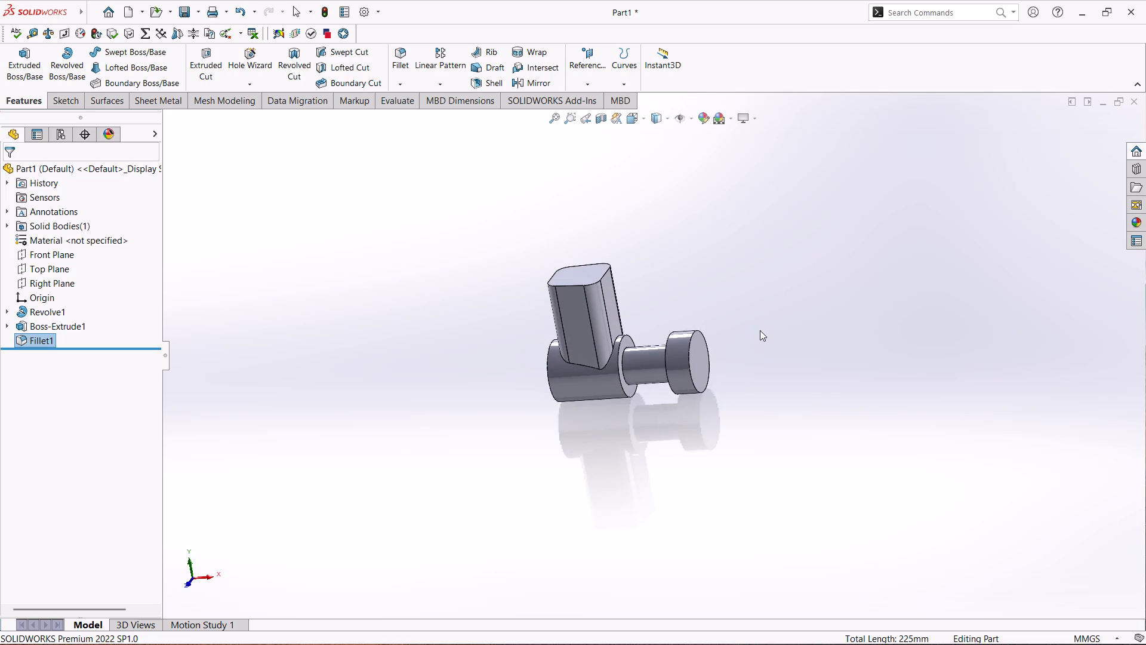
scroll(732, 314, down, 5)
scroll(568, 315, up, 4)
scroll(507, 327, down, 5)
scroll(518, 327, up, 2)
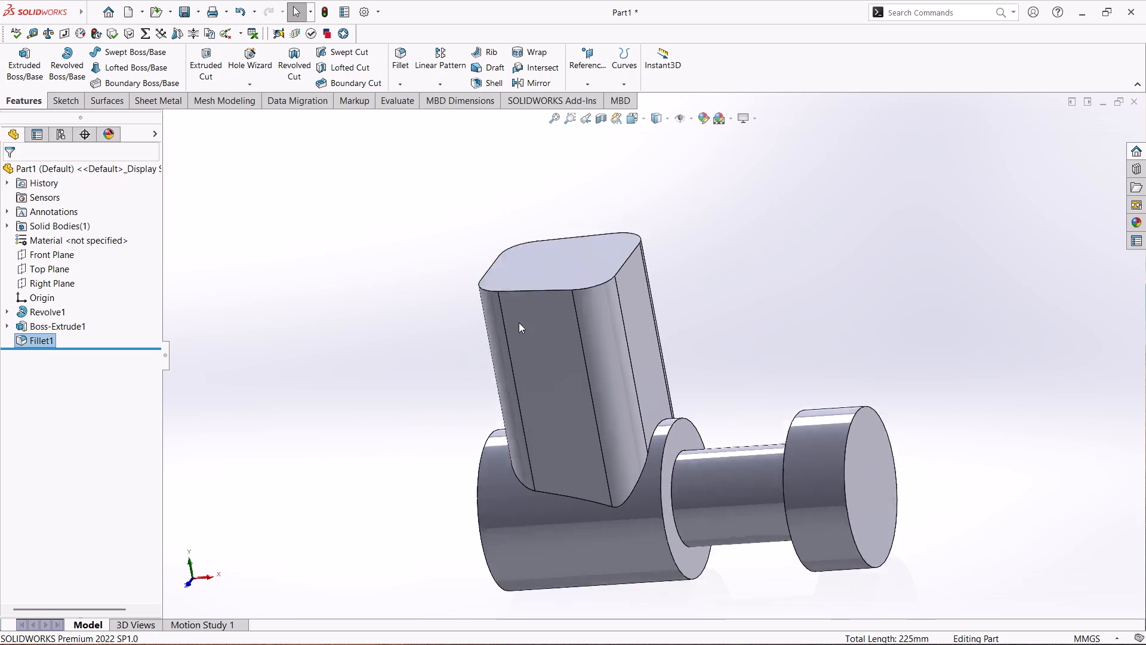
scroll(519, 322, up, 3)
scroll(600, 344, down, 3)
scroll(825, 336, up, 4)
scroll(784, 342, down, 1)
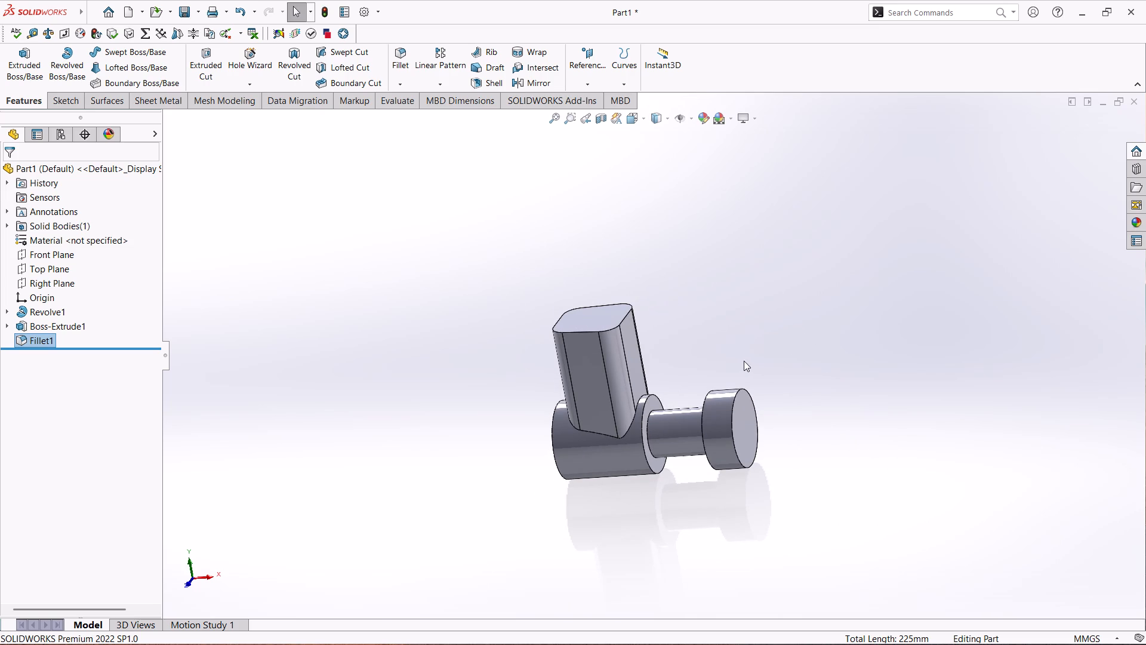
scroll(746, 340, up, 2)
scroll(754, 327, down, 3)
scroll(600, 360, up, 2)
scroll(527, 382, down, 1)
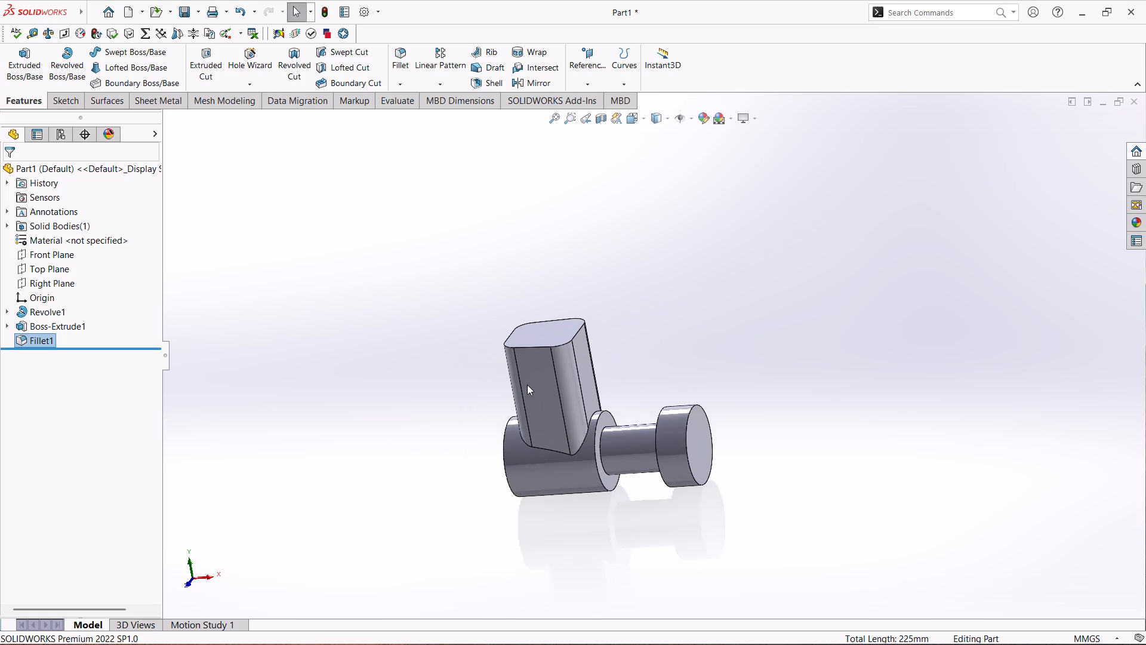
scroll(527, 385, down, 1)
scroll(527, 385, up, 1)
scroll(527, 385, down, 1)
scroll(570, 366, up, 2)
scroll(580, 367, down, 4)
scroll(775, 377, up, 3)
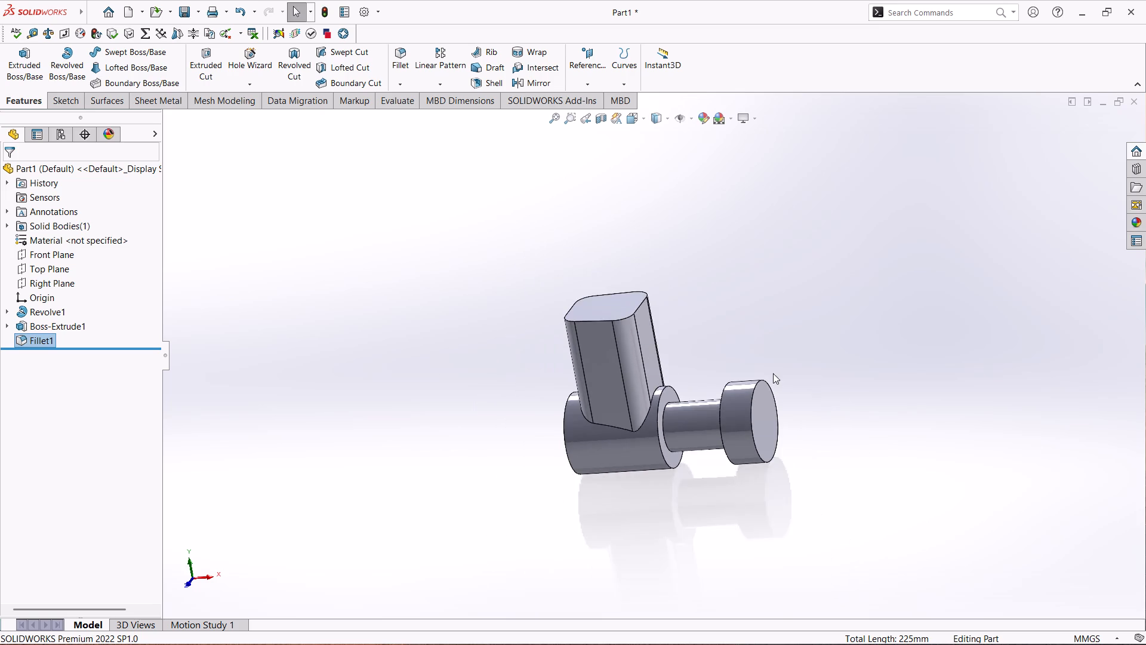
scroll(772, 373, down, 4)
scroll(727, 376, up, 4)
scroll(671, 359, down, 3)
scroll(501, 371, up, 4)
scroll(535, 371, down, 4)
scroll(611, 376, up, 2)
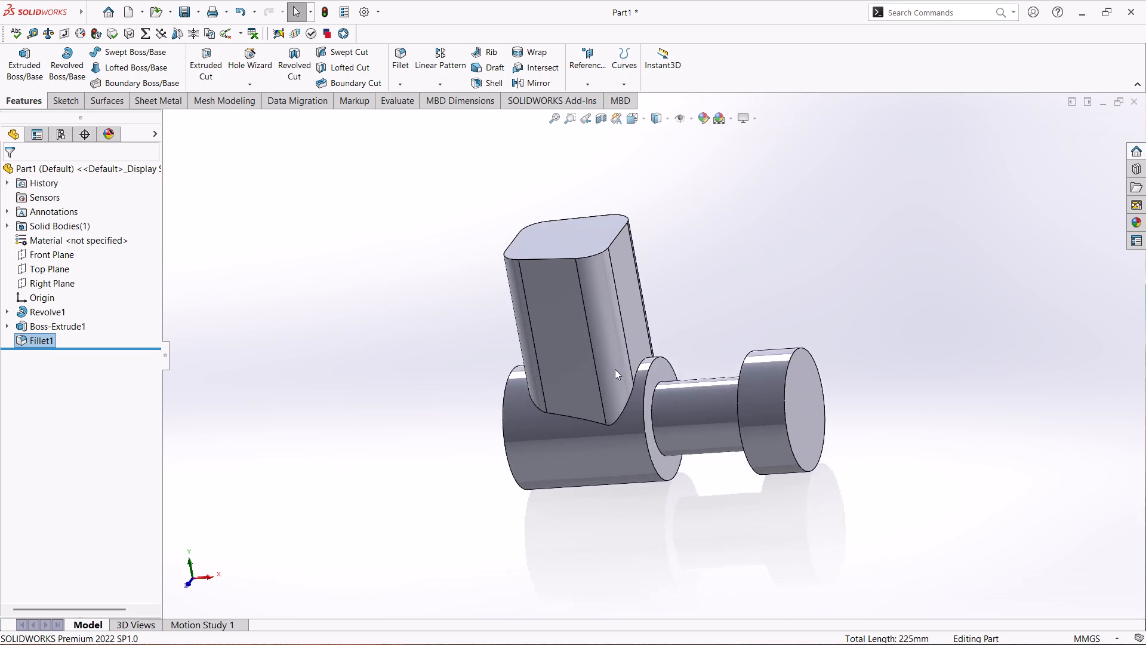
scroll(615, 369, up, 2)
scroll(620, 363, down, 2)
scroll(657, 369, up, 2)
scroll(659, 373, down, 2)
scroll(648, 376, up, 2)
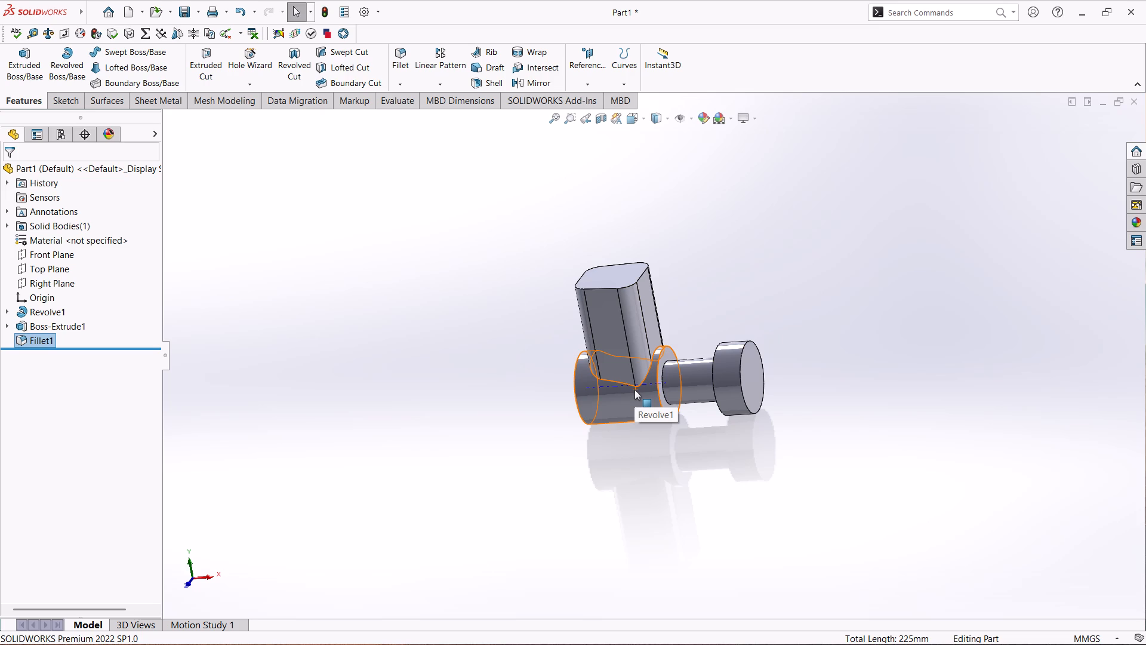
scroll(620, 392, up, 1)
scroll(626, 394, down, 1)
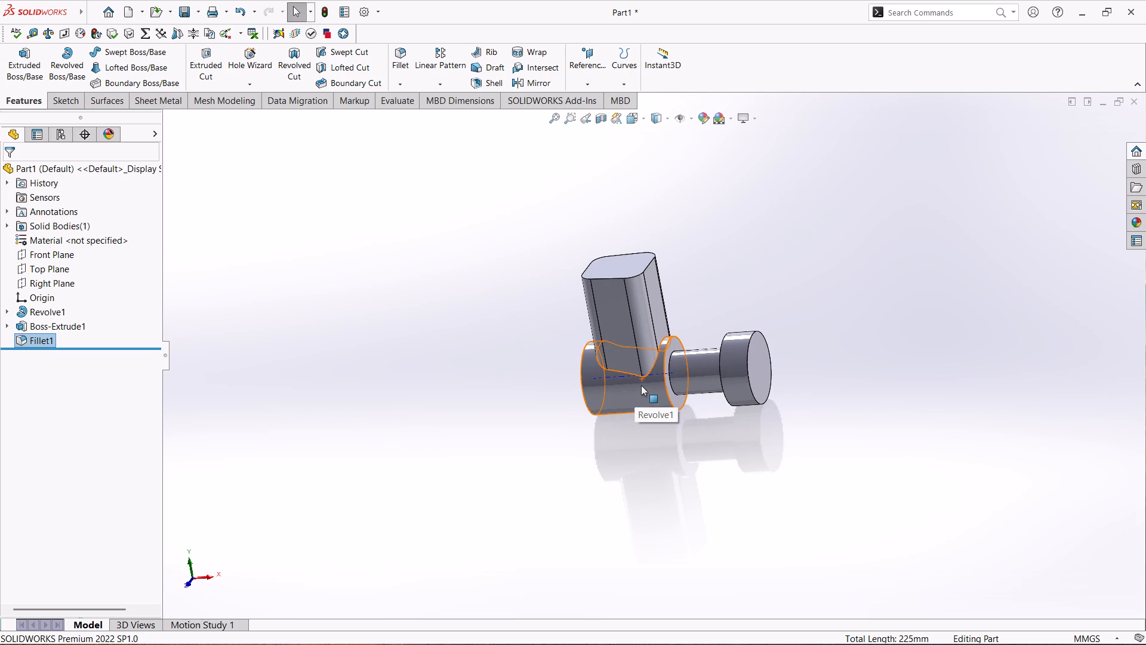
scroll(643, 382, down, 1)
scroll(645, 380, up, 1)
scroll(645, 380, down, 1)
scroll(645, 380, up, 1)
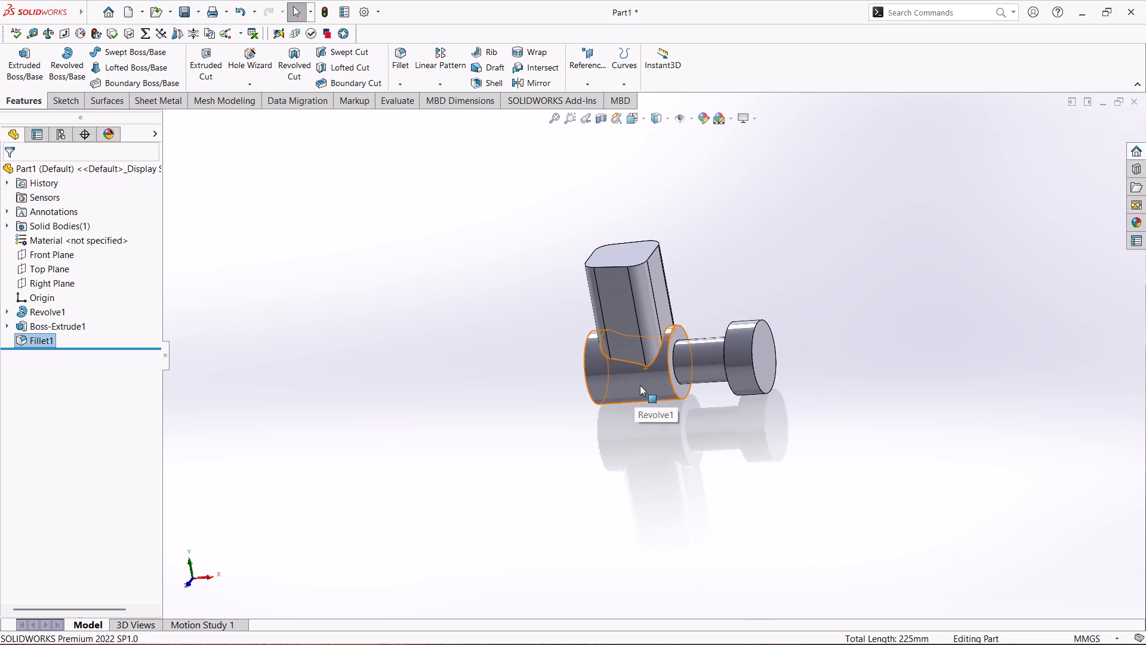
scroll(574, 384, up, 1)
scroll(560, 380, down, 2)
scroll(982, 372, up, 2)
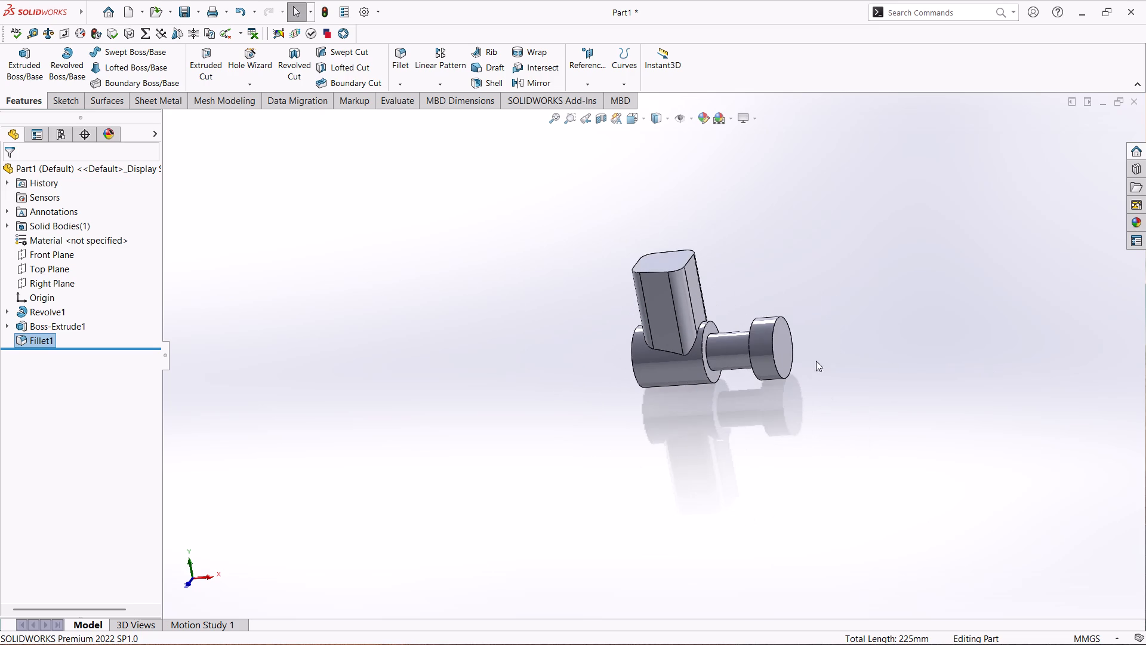
Start a sketch on the flat end face of the filleted block and draw a horizontal centerline through the origin.
scroll(825, 278, down, 2)
scroll(711, 305, up, 1)
scroll(709, 311, down, 1)
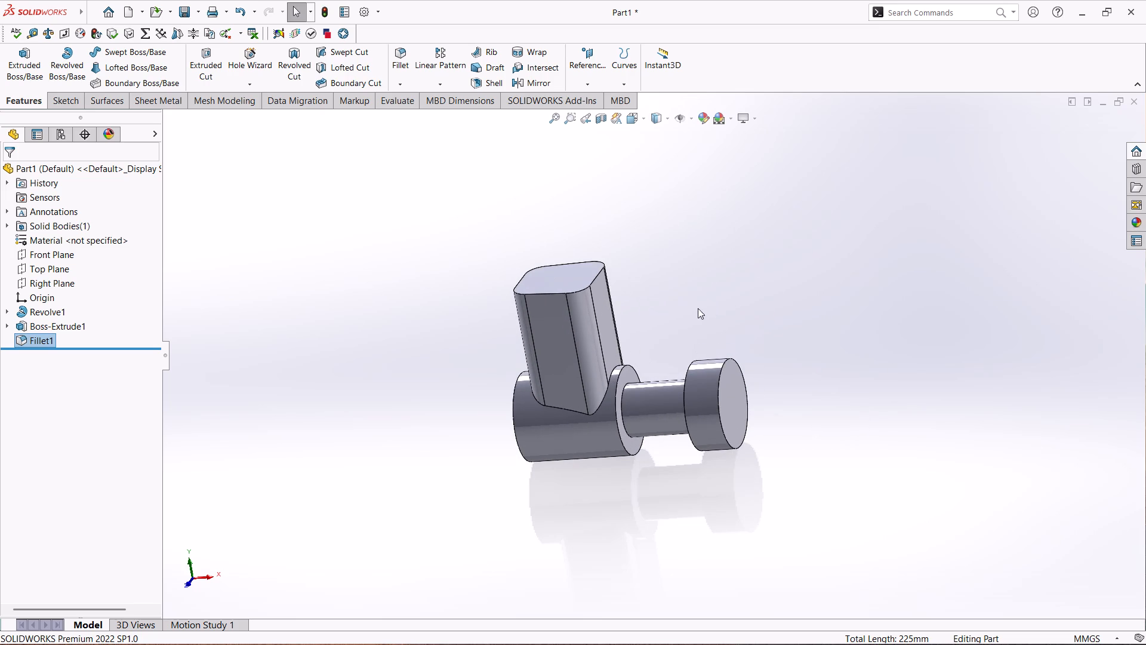
click(566, 280)
click(621, 247)
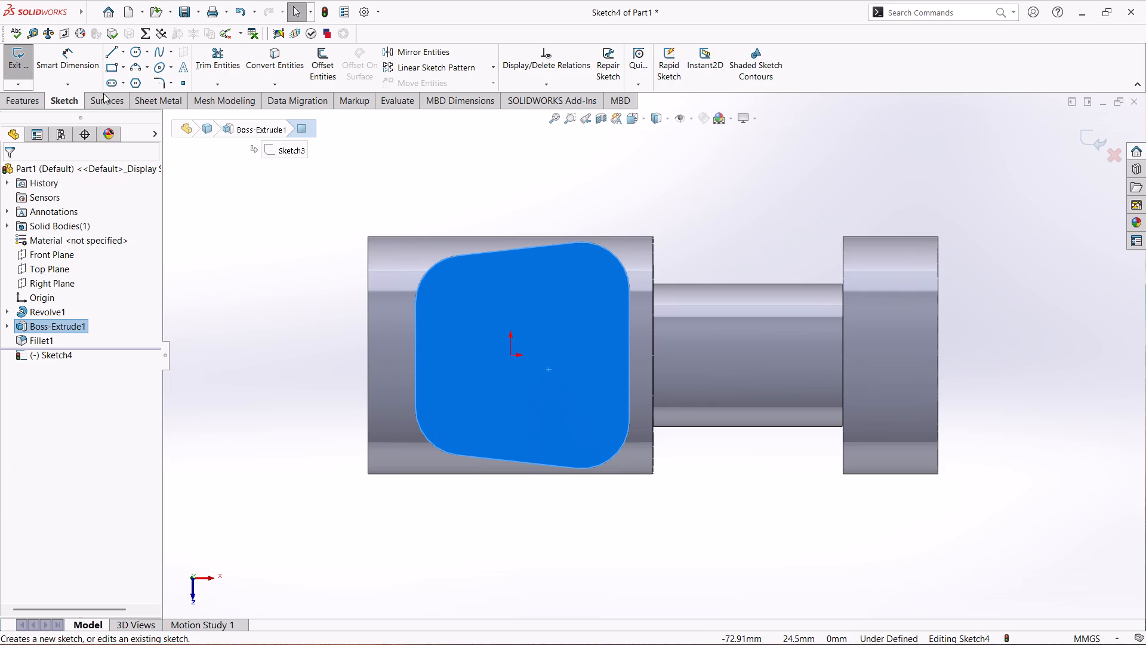
click(121, 54)
click(135, 84)
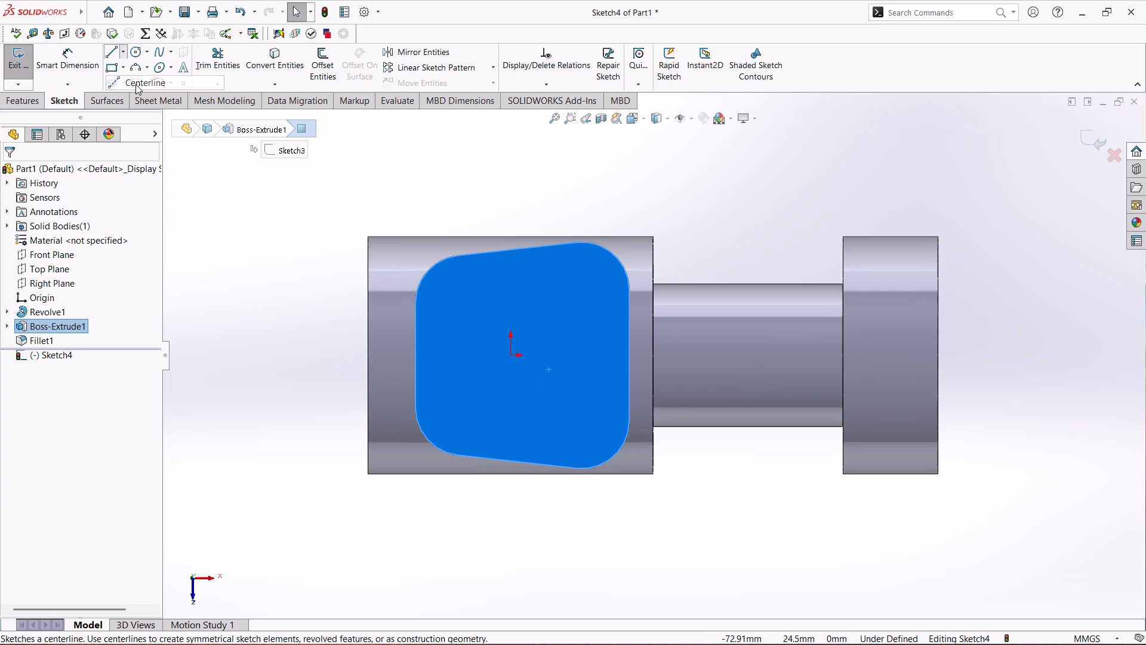
click(466, 357)
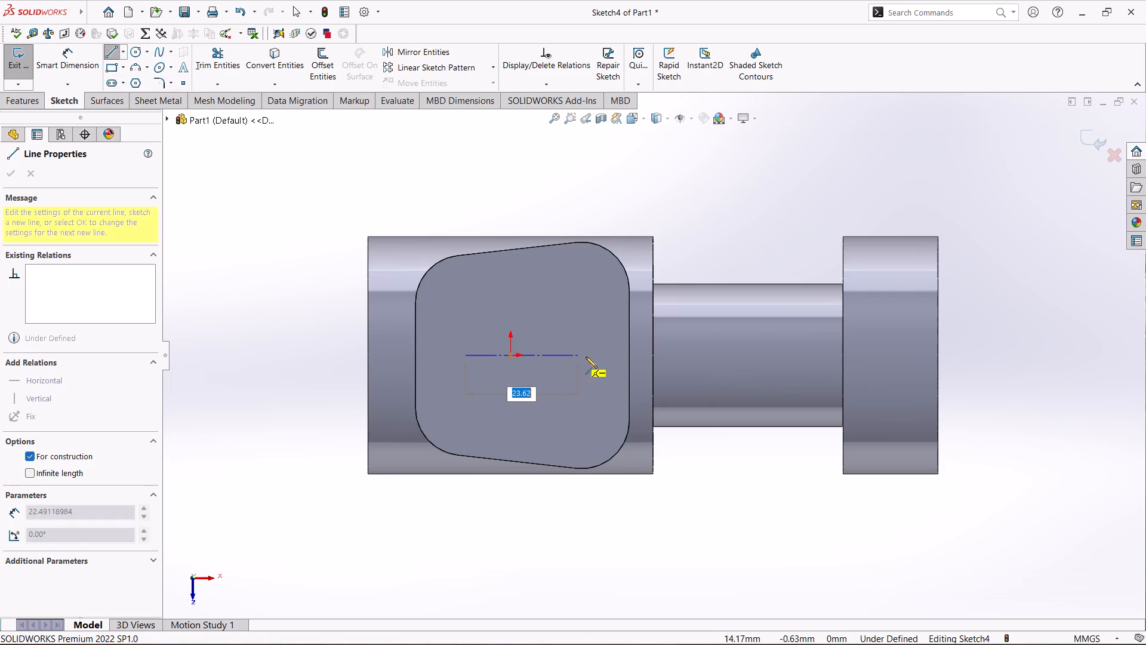
click(588, 355)
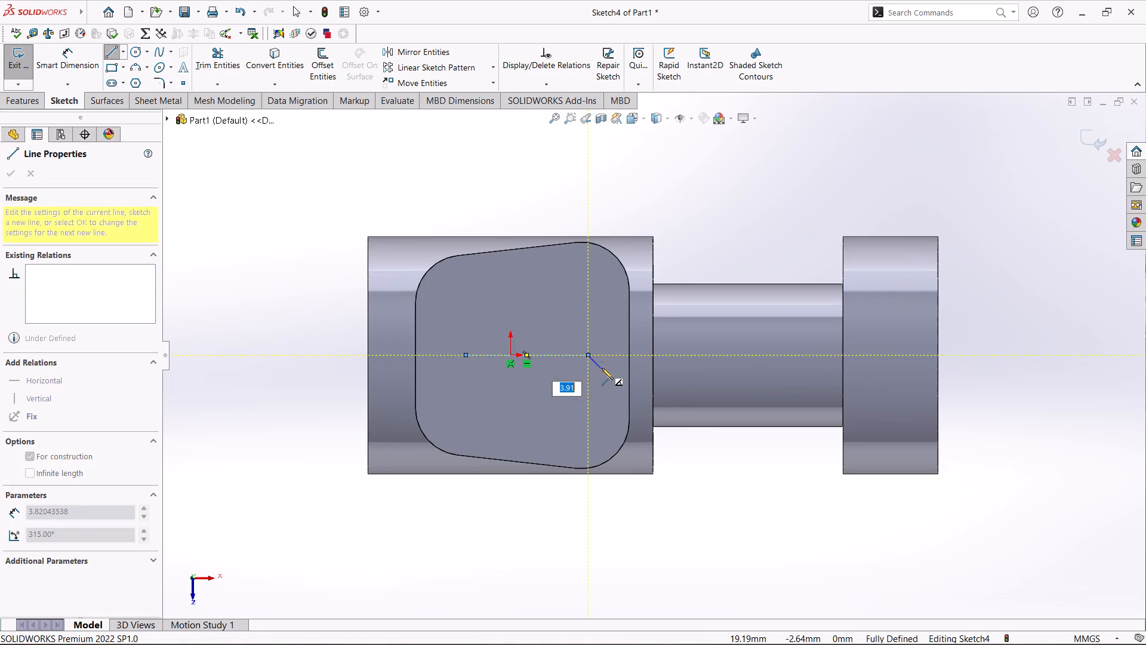
key(Escape)
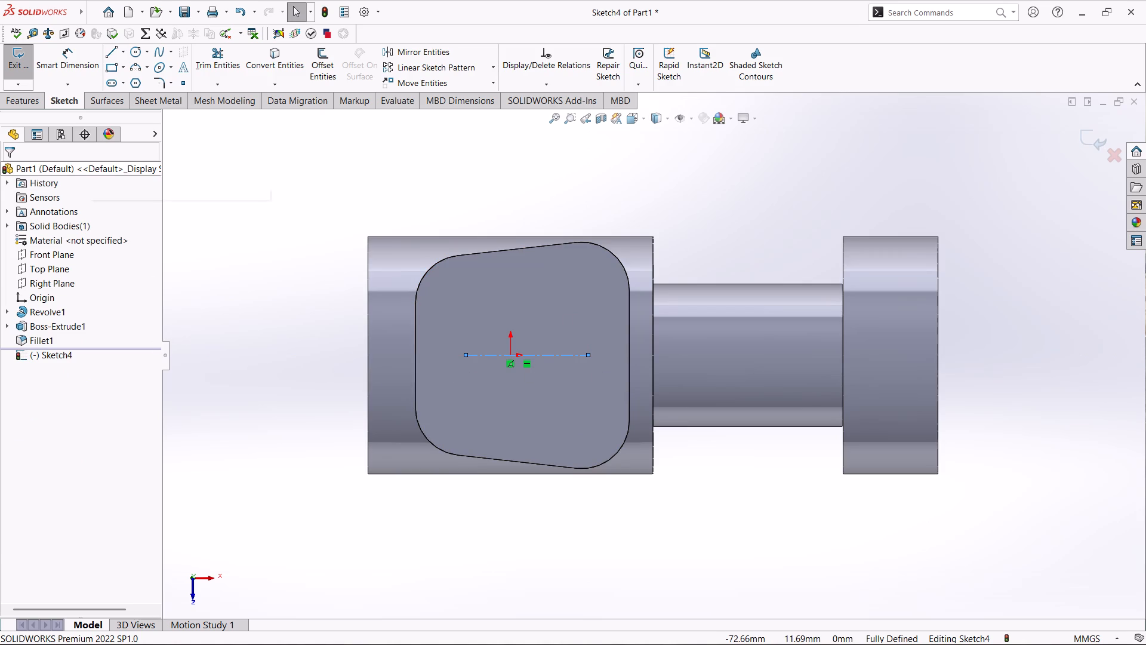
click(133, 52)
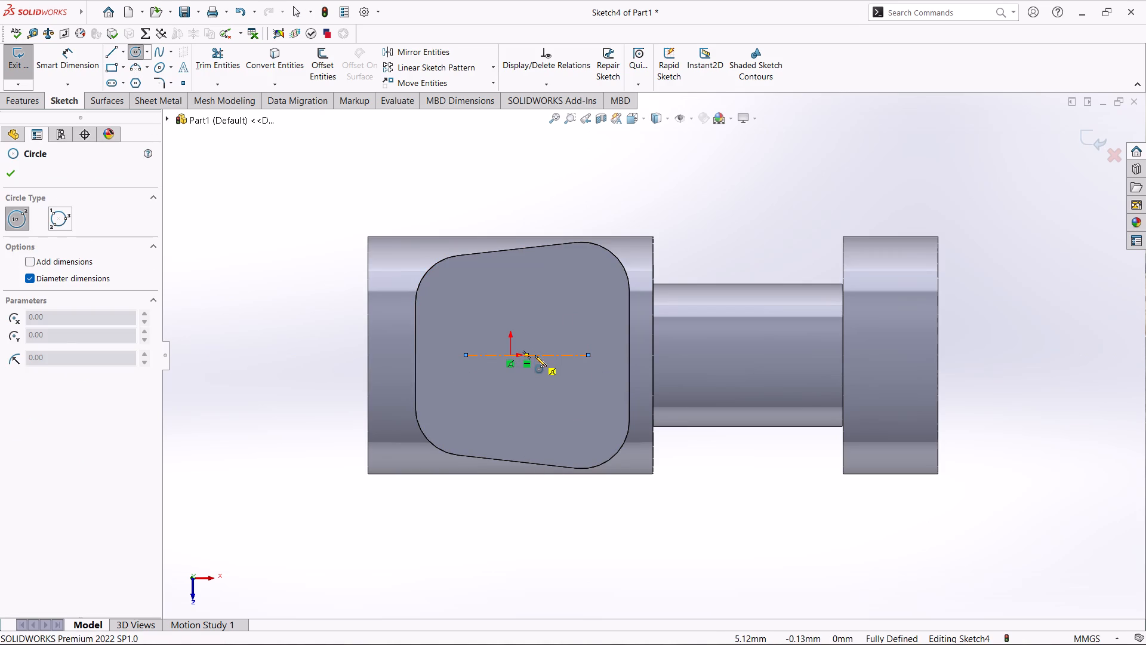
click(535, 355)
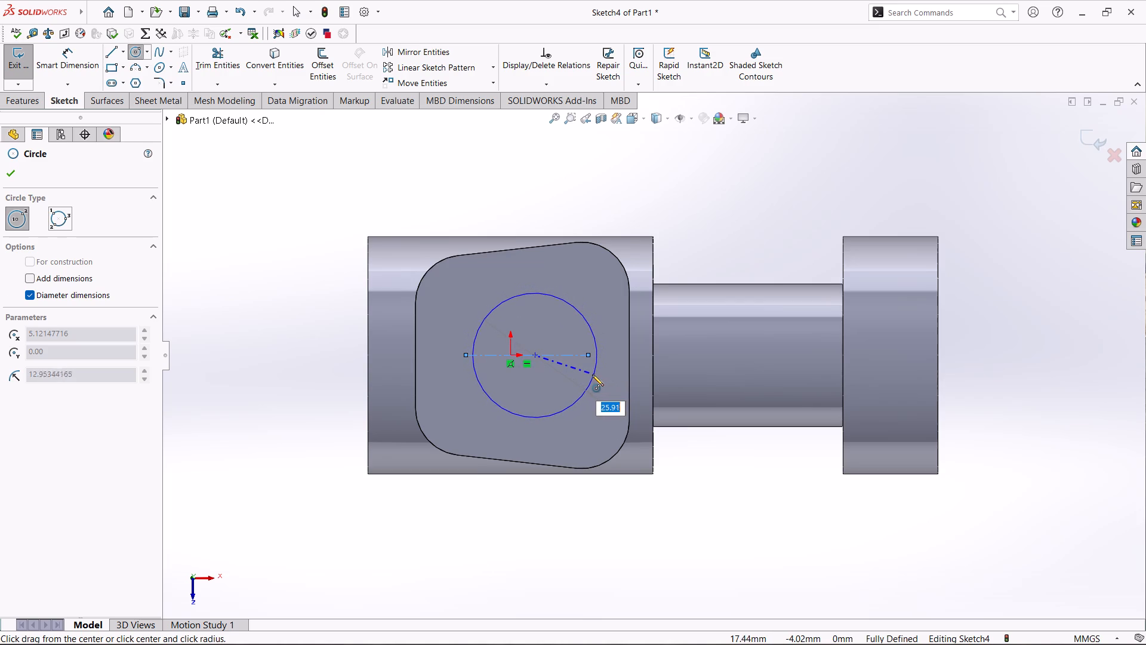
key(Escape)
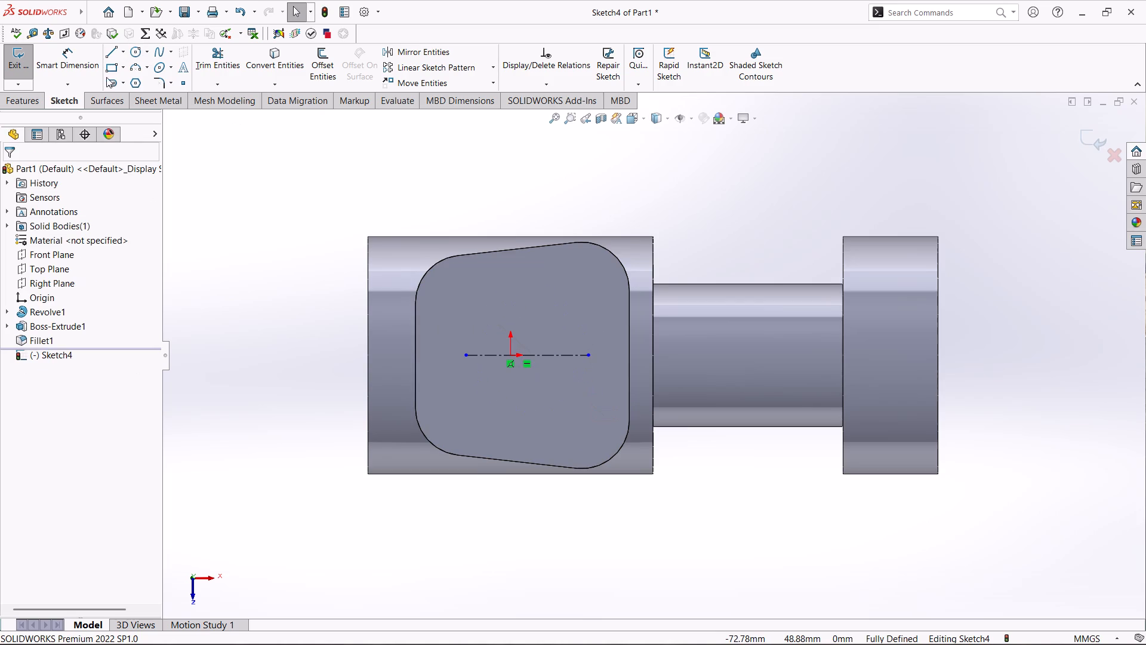
Sketch a center rectangle about 69 by 70 mm around the block outline, centred on the centerline just beside the origin.
click(122, 72)
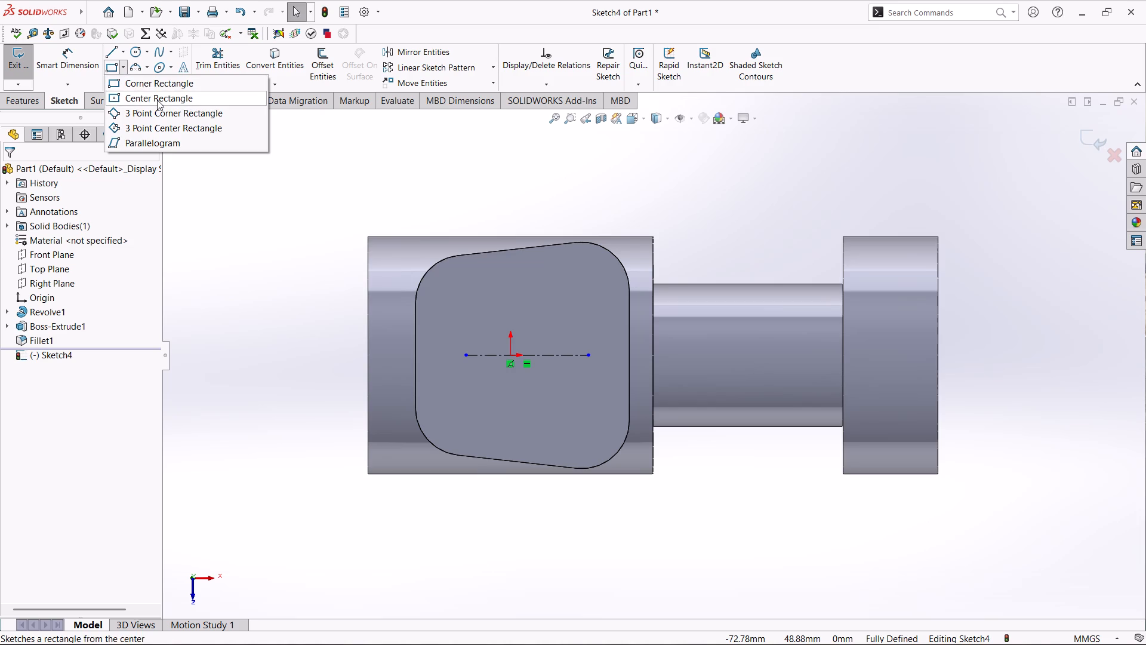
click(157, 100)
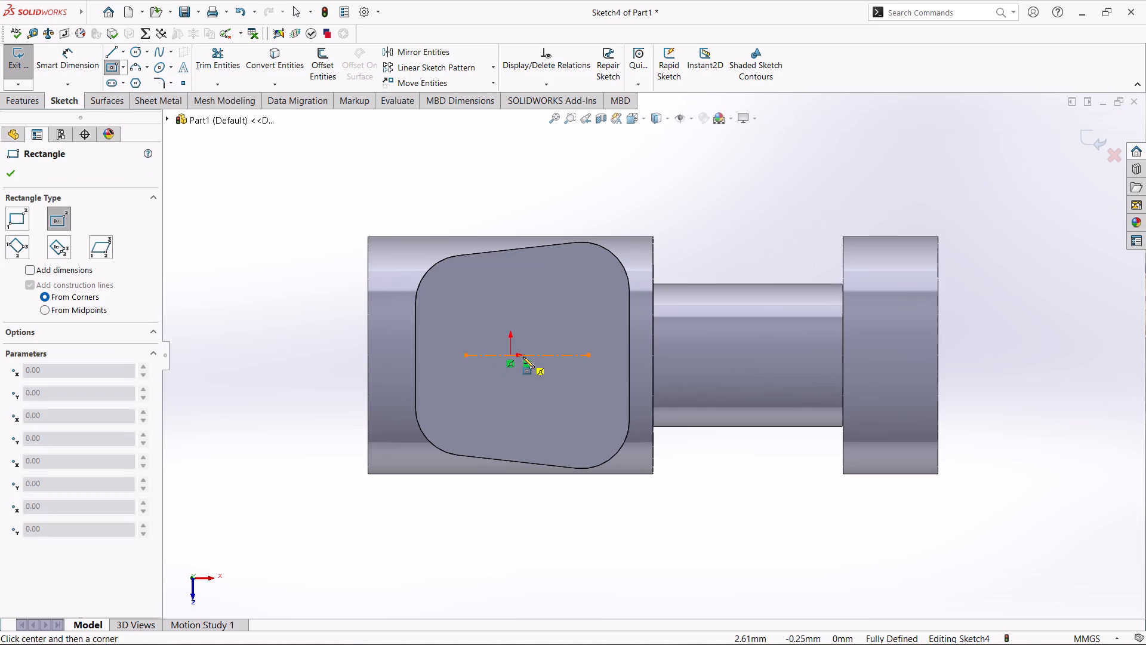
click(519, 357)
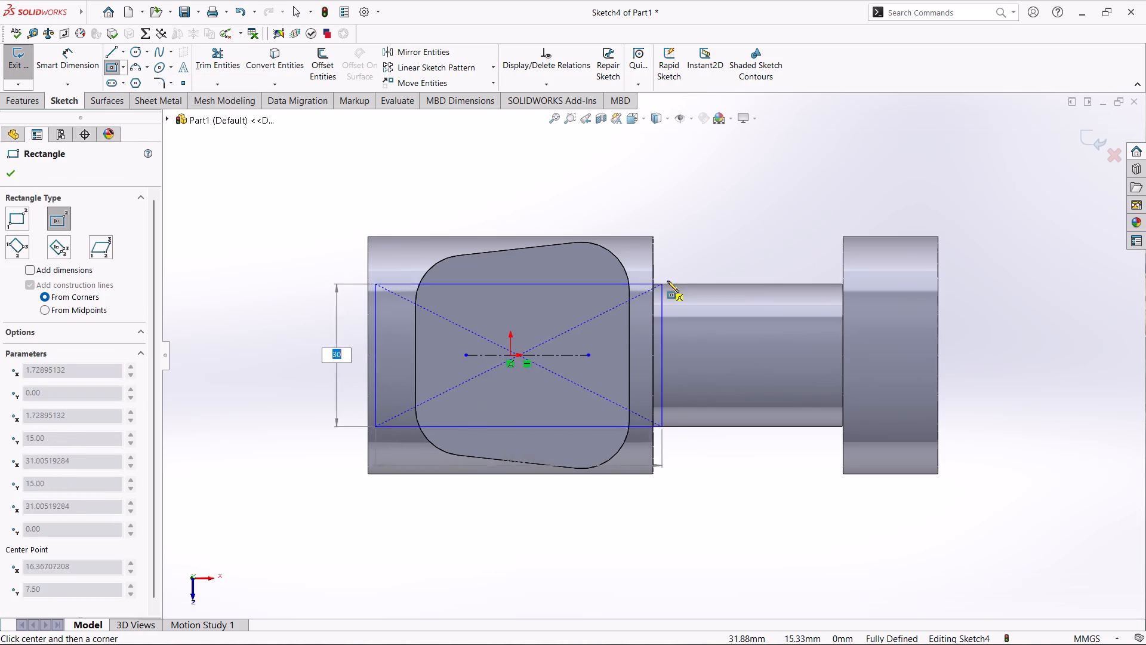
click(682, 190)
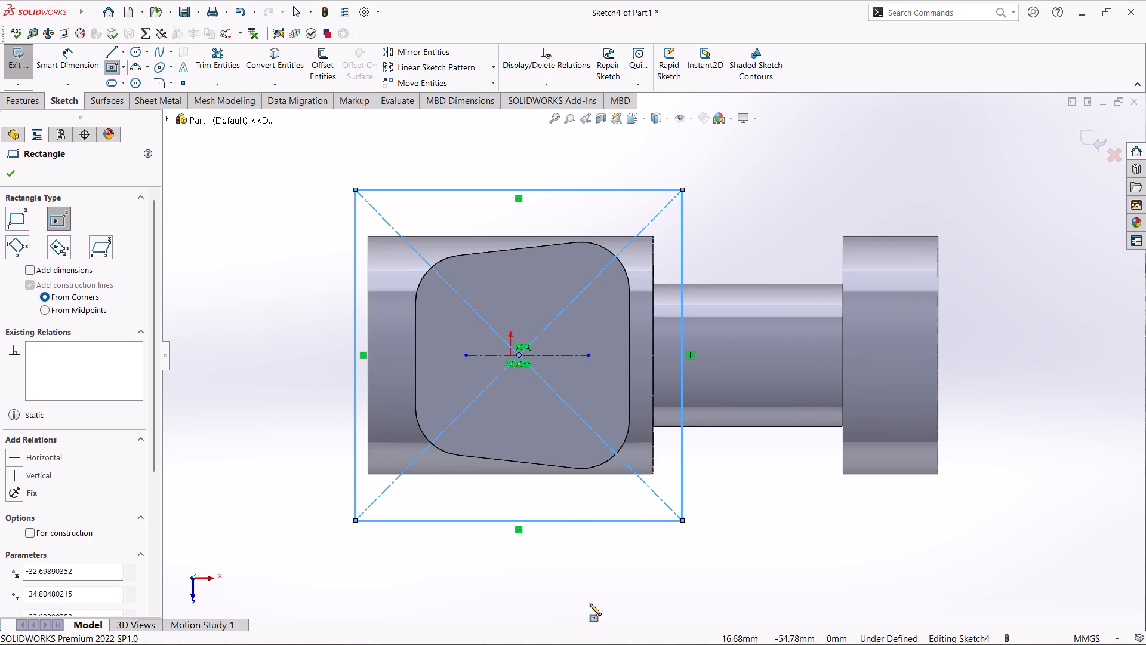
click(6, 176)
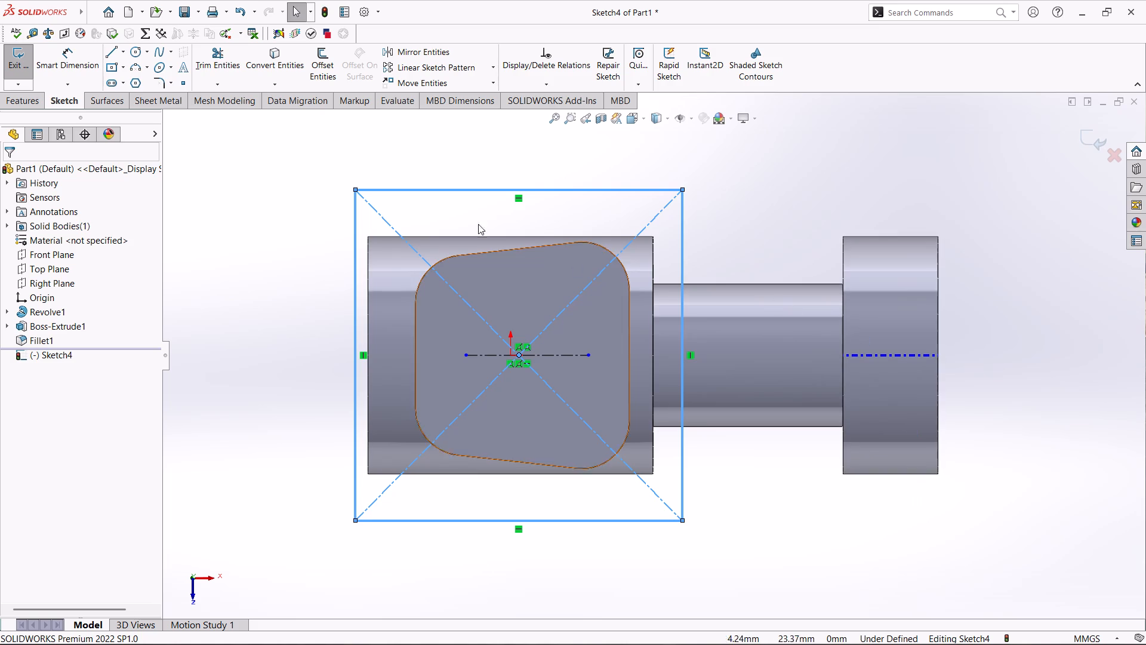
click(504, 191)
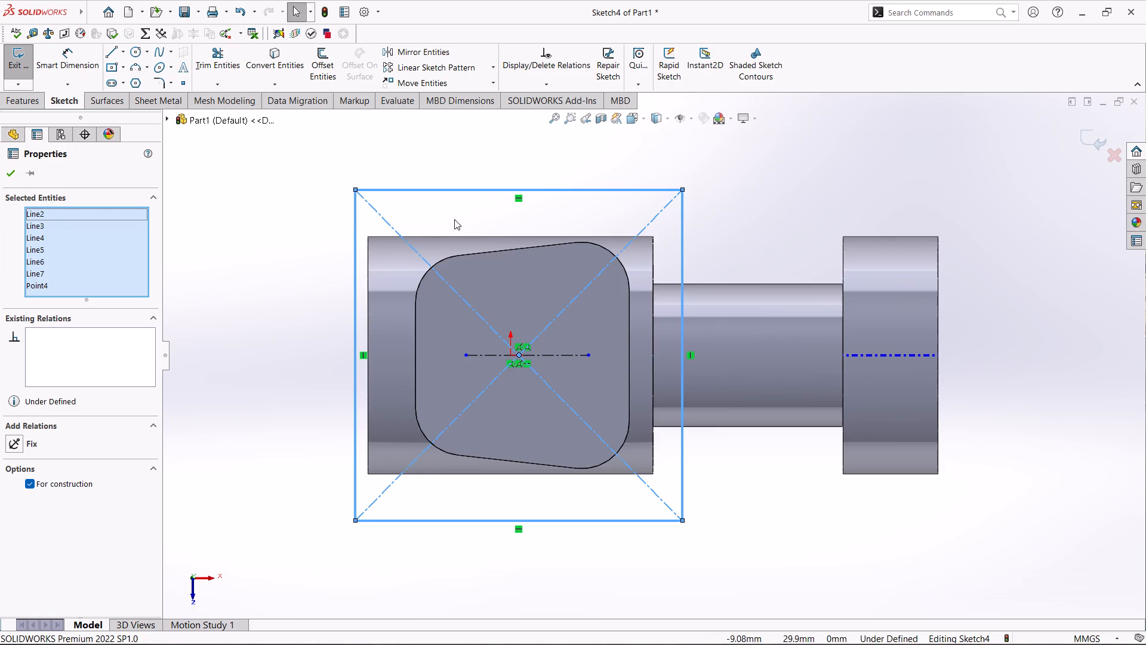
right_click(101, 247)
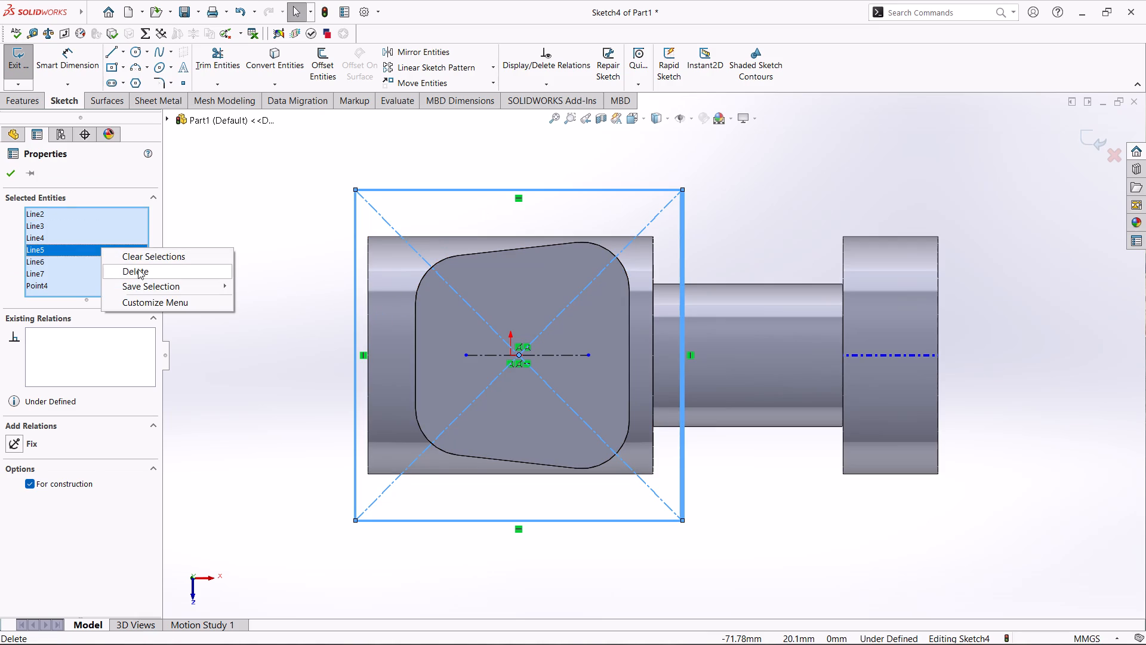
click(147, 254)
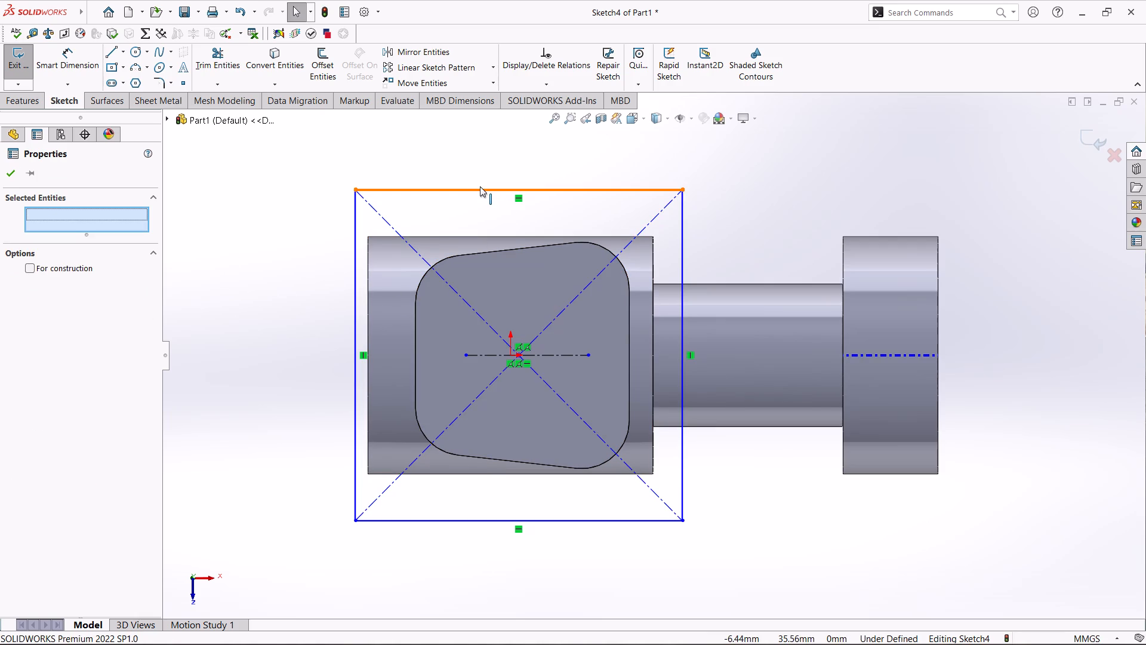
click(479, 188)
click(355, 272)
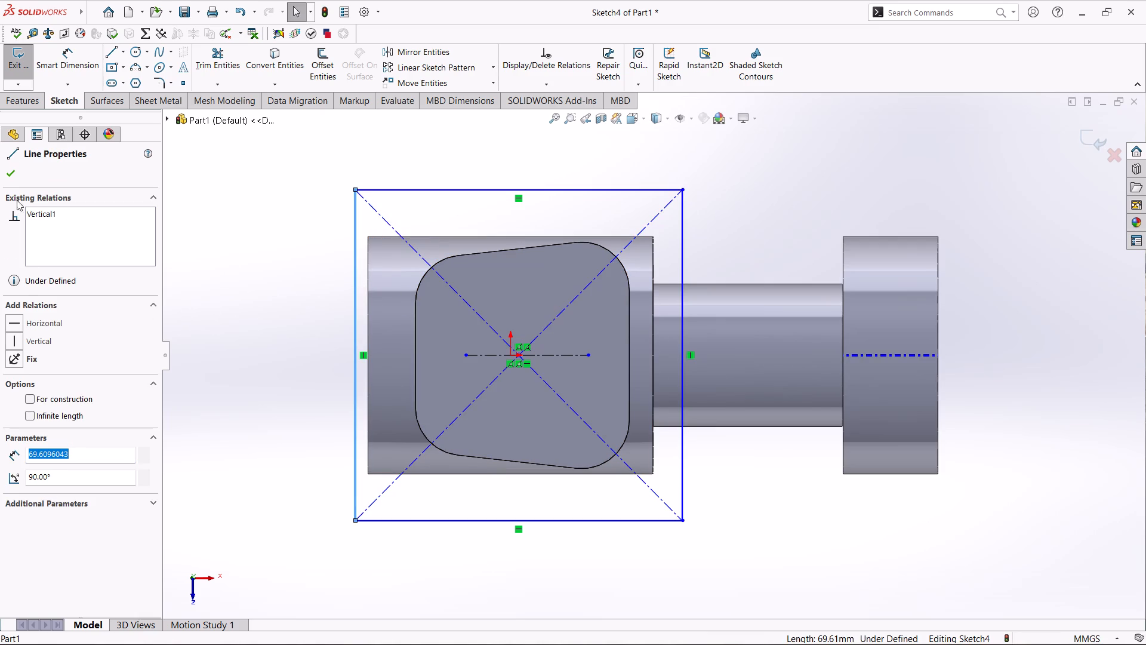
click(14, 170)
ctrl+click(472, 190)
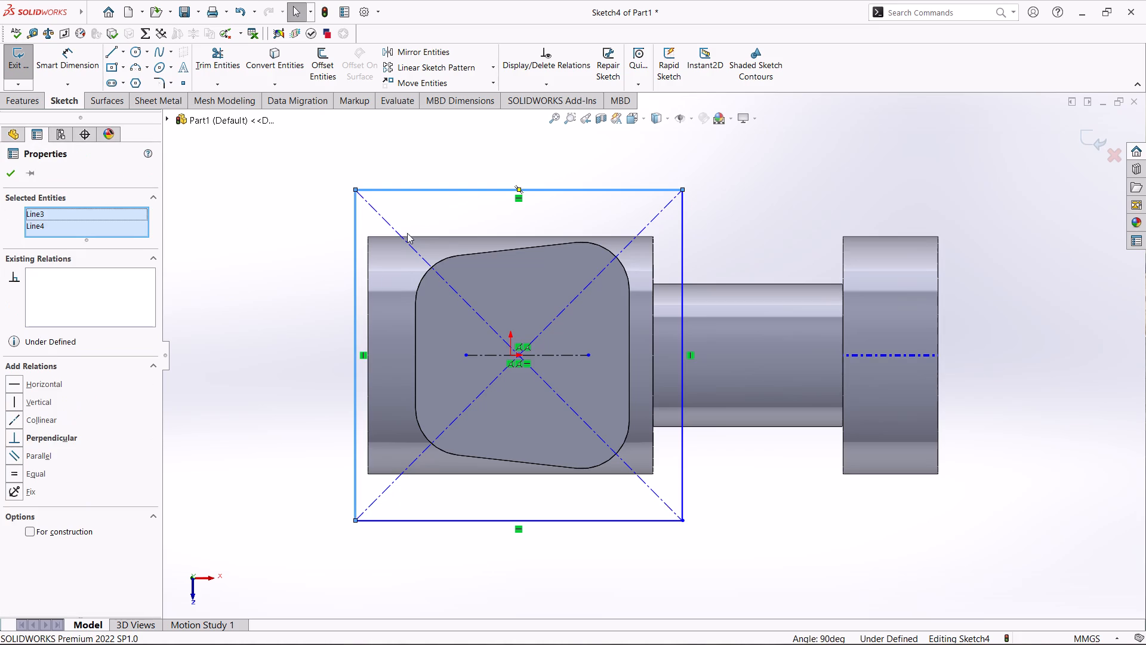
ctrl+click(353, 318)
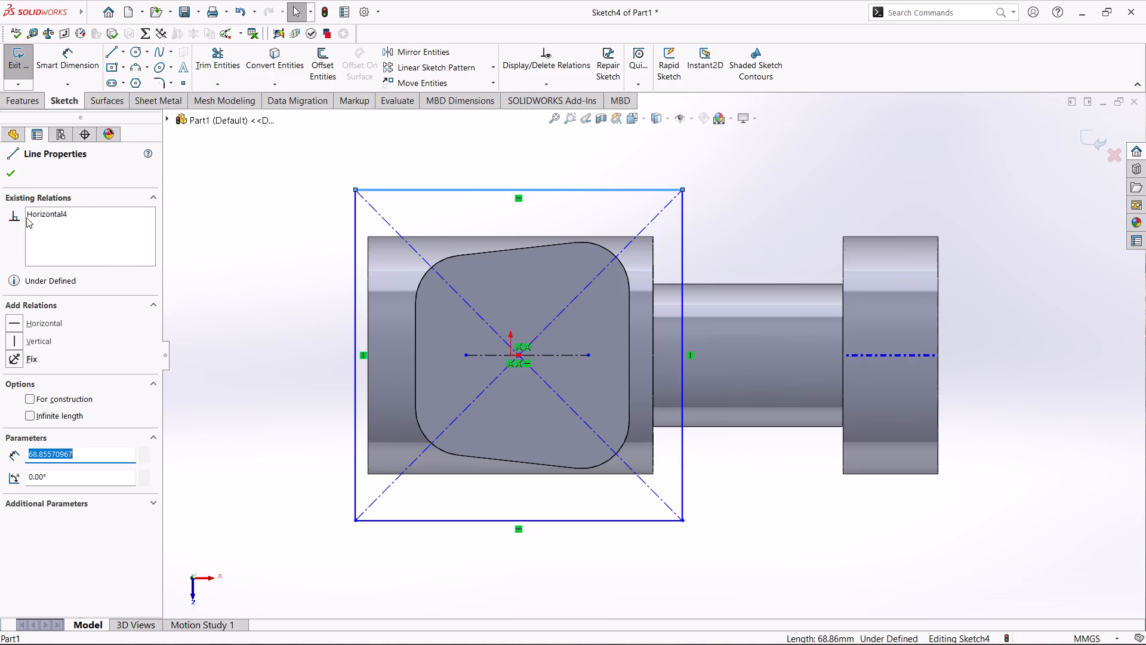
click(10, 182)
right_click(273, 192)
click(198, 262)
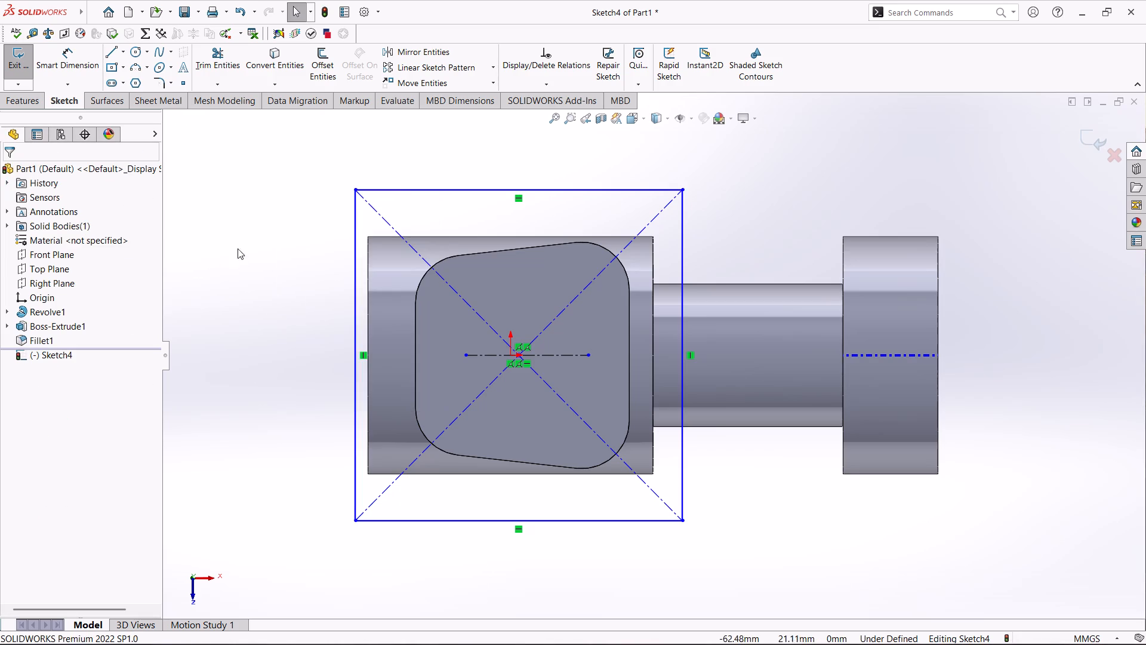
Add an Equal relation between the rectangle's upper horizontal side and its vertical side farthest from the narrow neck.
ctrl+click(426, 188)
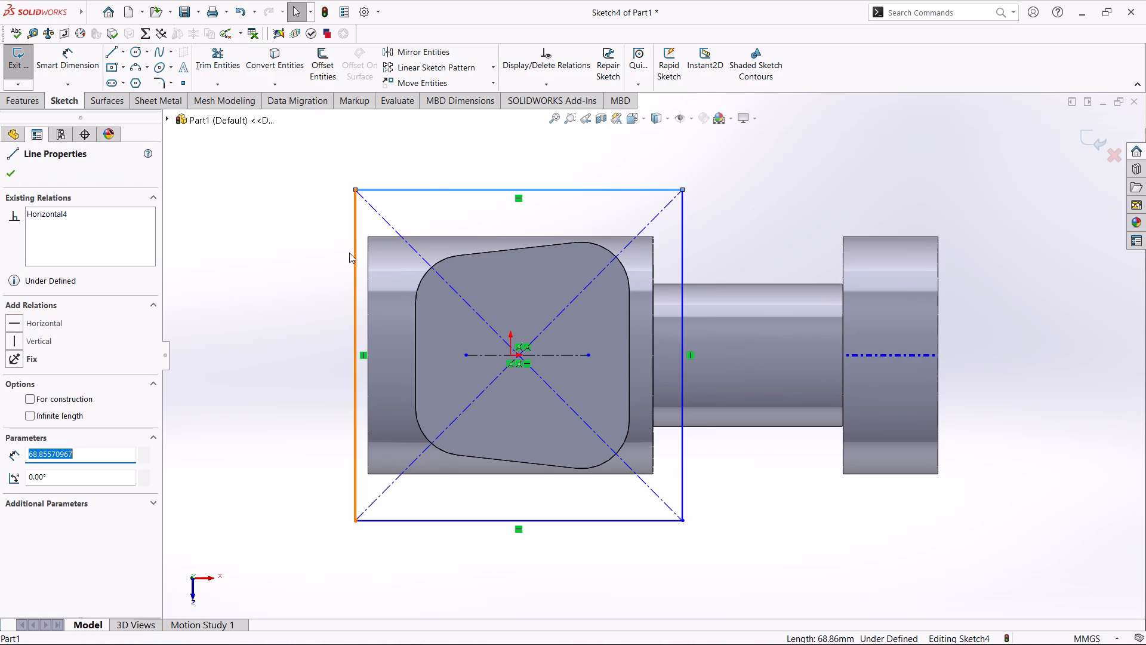
ctrl+click(352, 267)
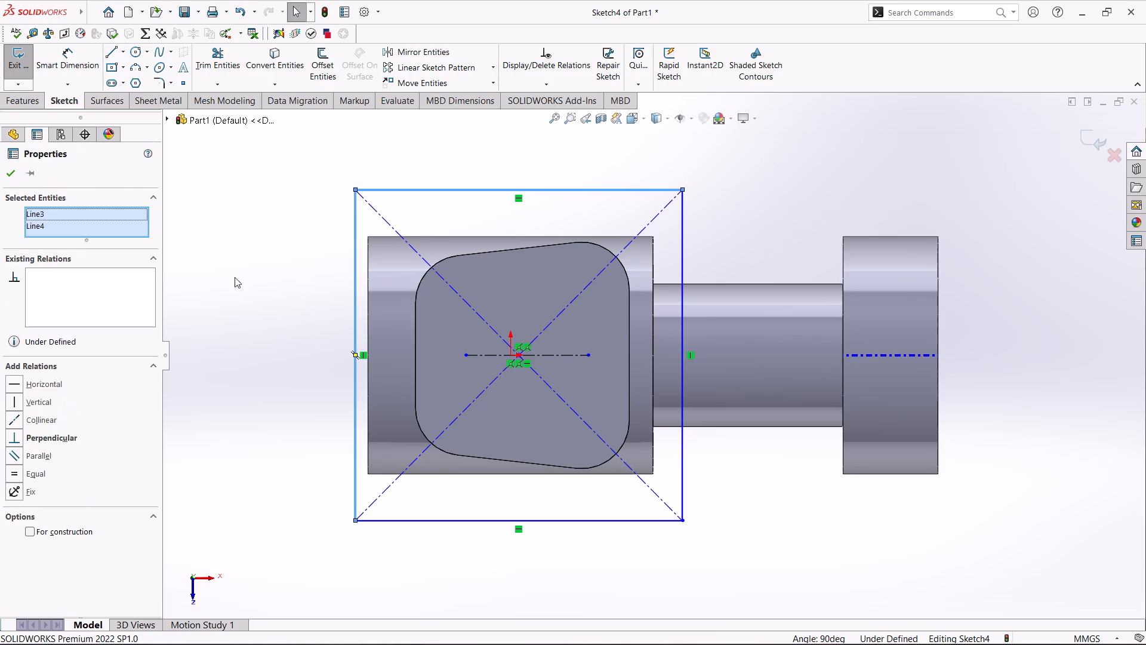
click(10, 474)
click(7, 173)
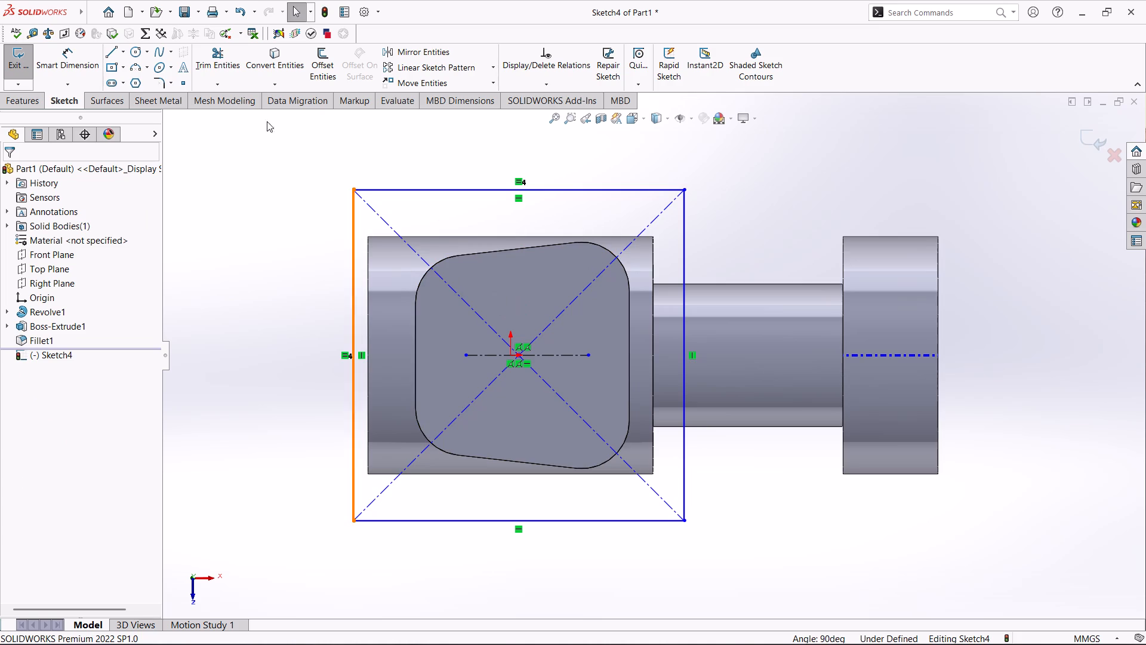
Dimension the rectangle's vertical side farthest from the narrow neck to 65 mm.
click(73, 67)
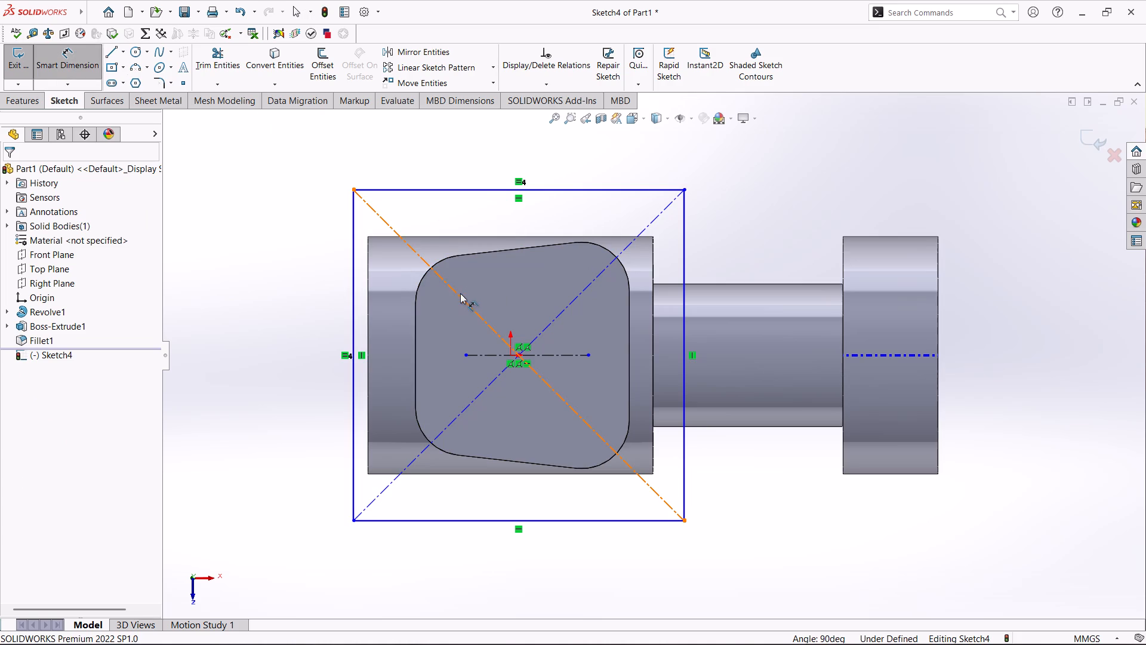
click(352, 331)
click(315, 331)
text(65)
key(Return)
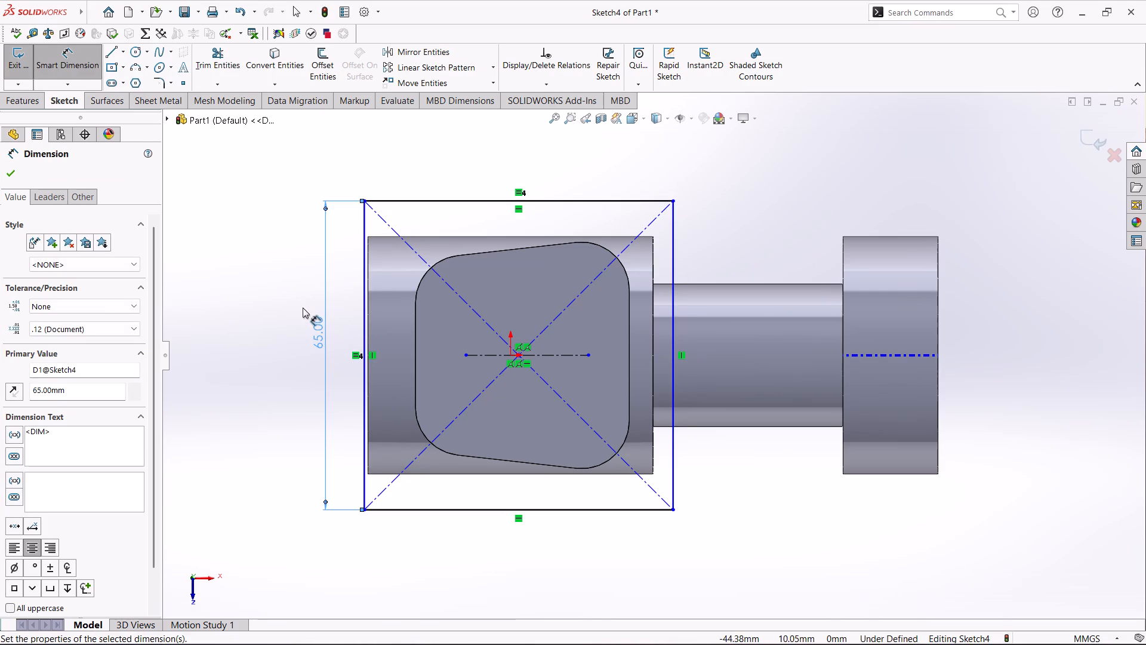
click(14, 176)
Make the rectangle's vertical side farthest from the neck collinear with the long cylinder's outer end edge.
scroll(355, 312, down, 5)
scroll(516, 330, down, 4)
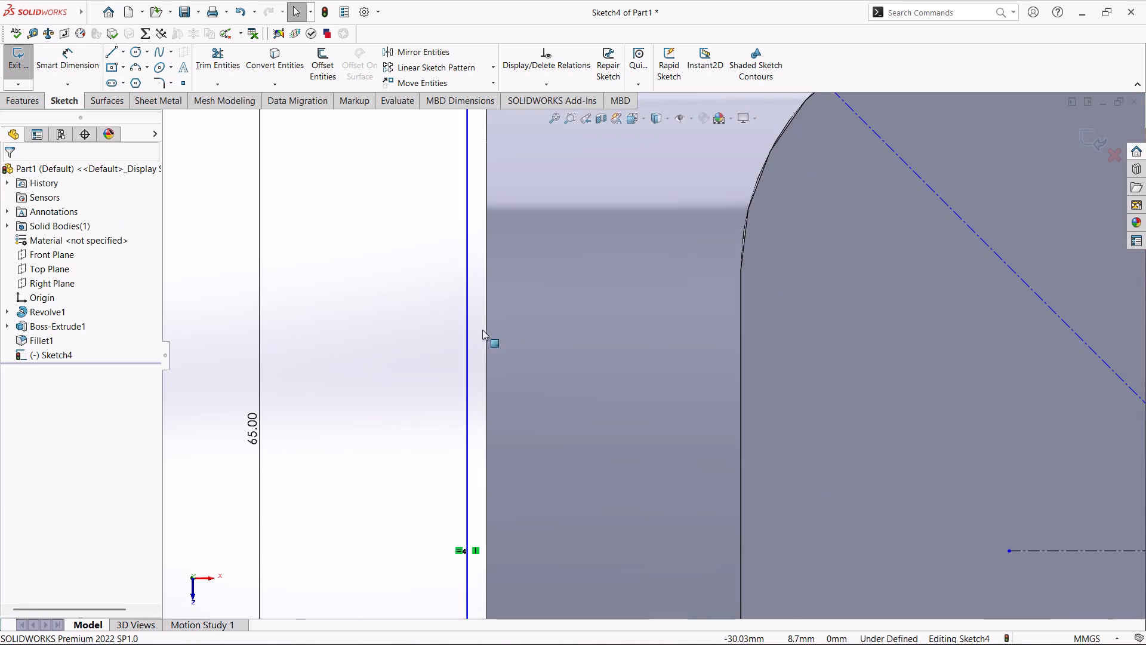
ctrl+click(485, 335)
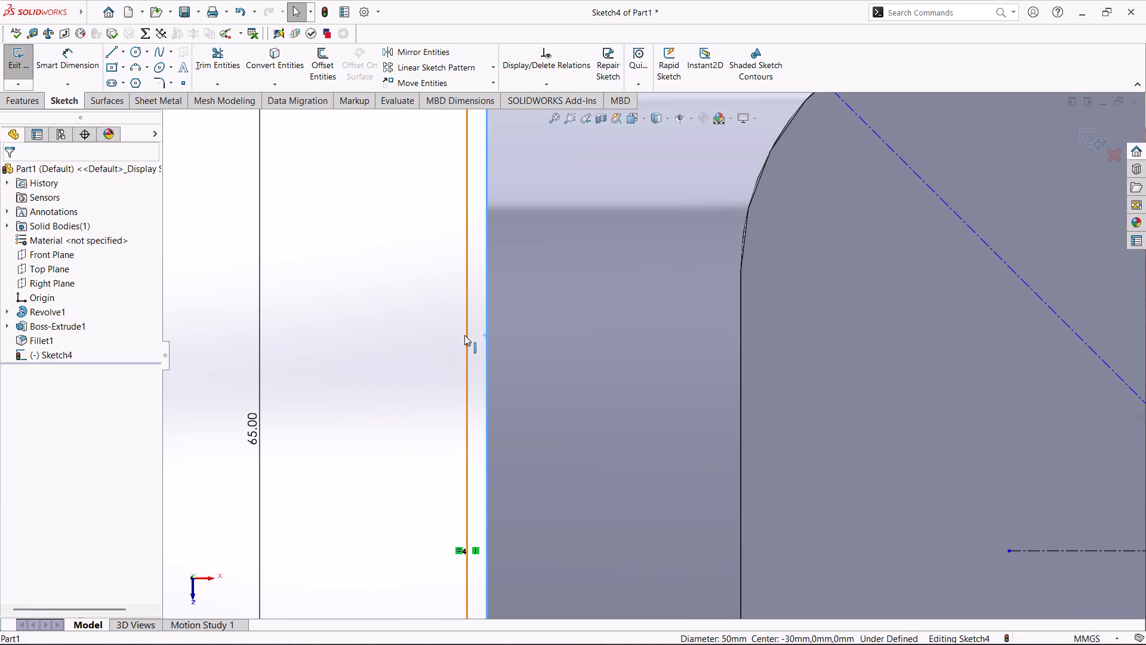
ctrl+click(467, 335)
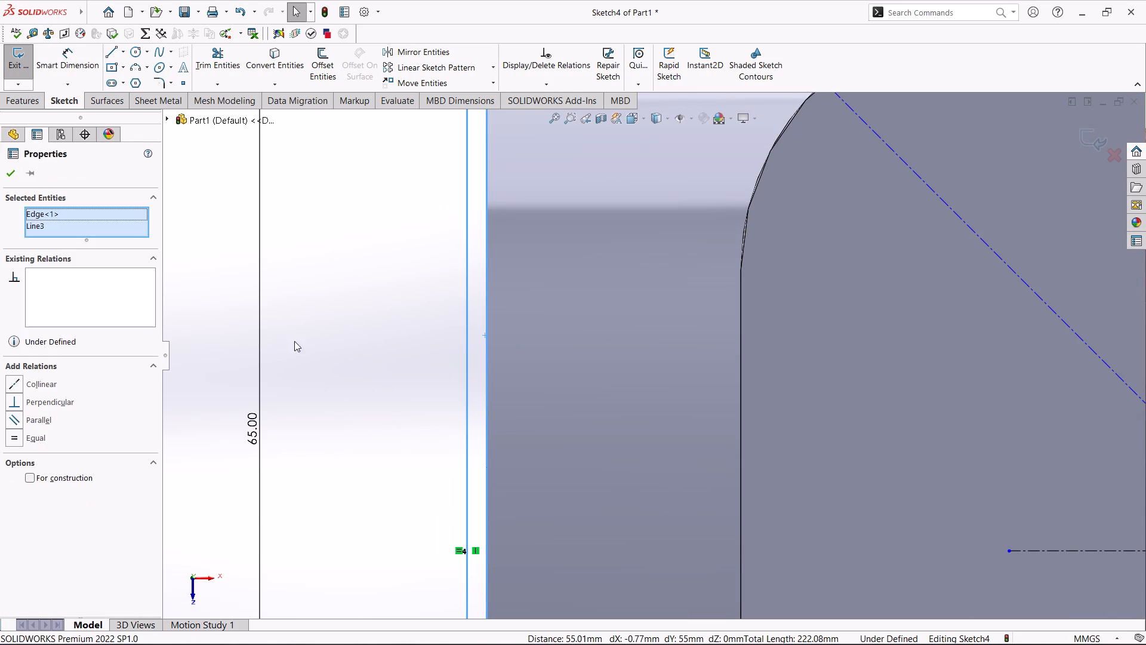
click(11, 381)
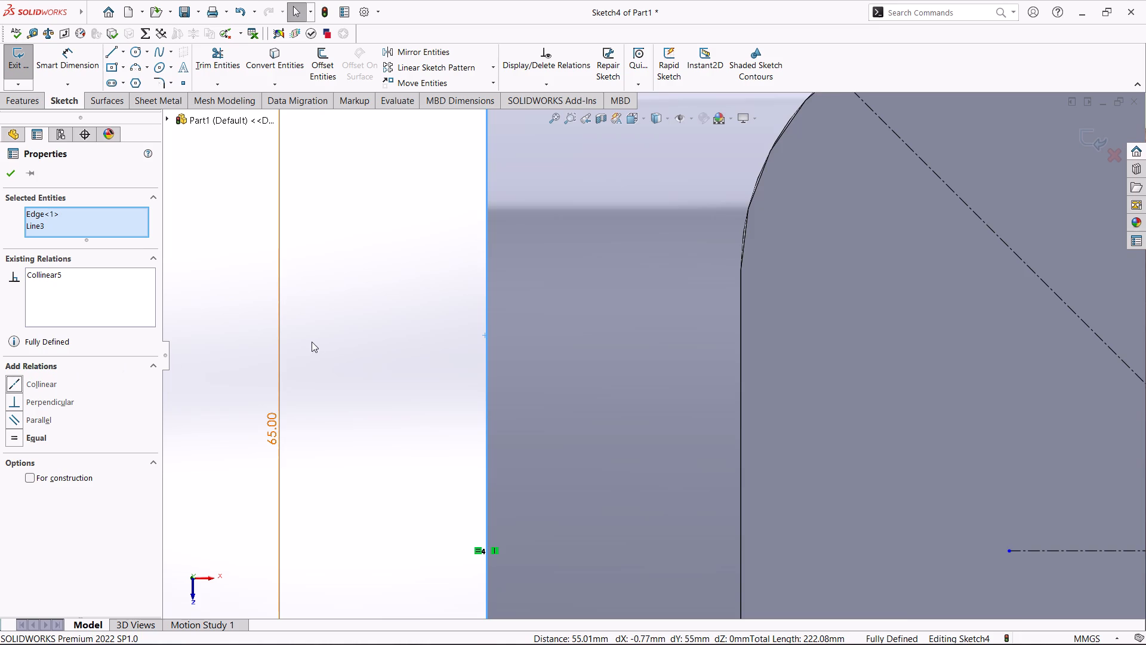
scroll(316, 340, up, 8)
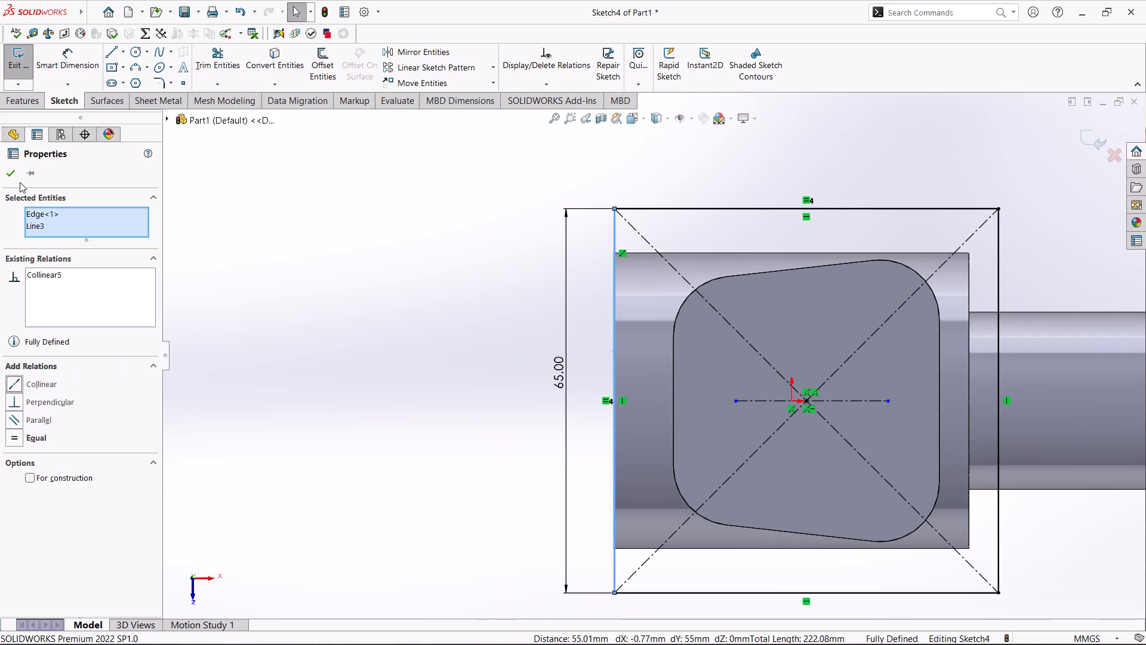
click(13, 174)
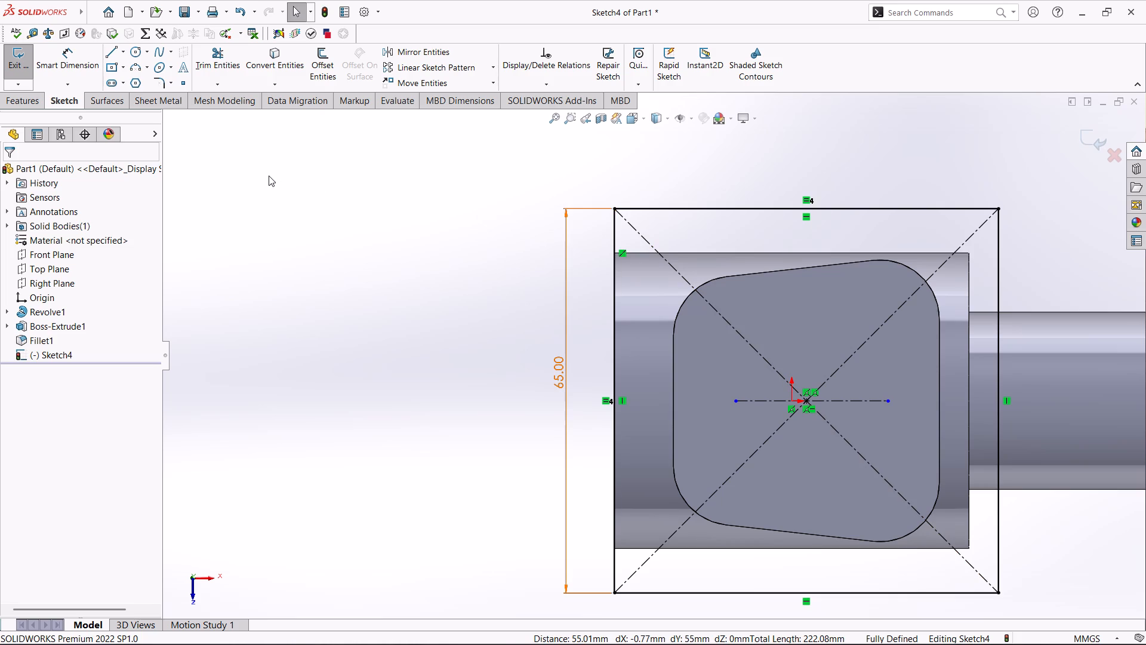
Draw a 3 Point Arc of about 106 mm radius under the rectangle's upper side, with both ends on the diagonals.
click(144, 65)
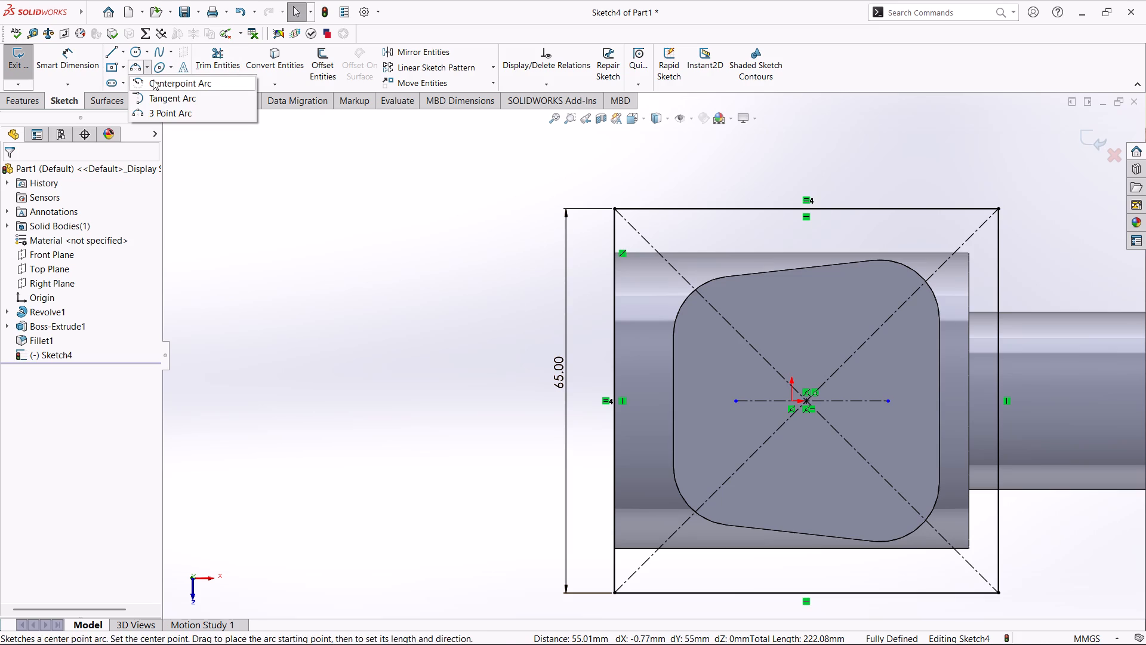
click(170, 114)
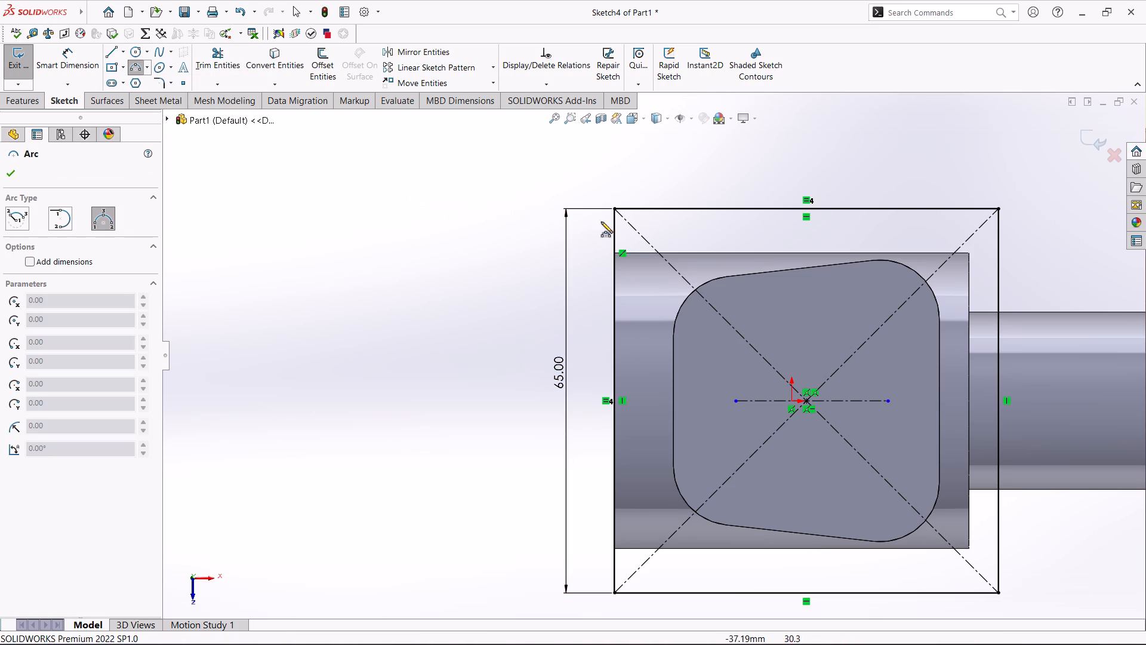
click(636, 230)
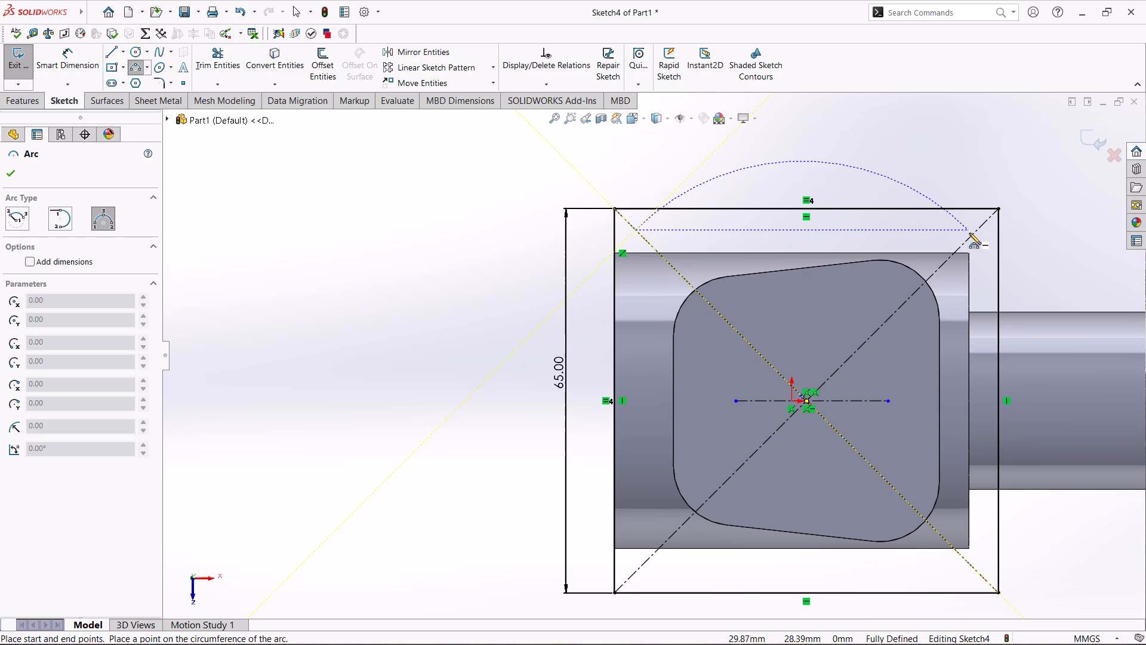
click(975, 234)
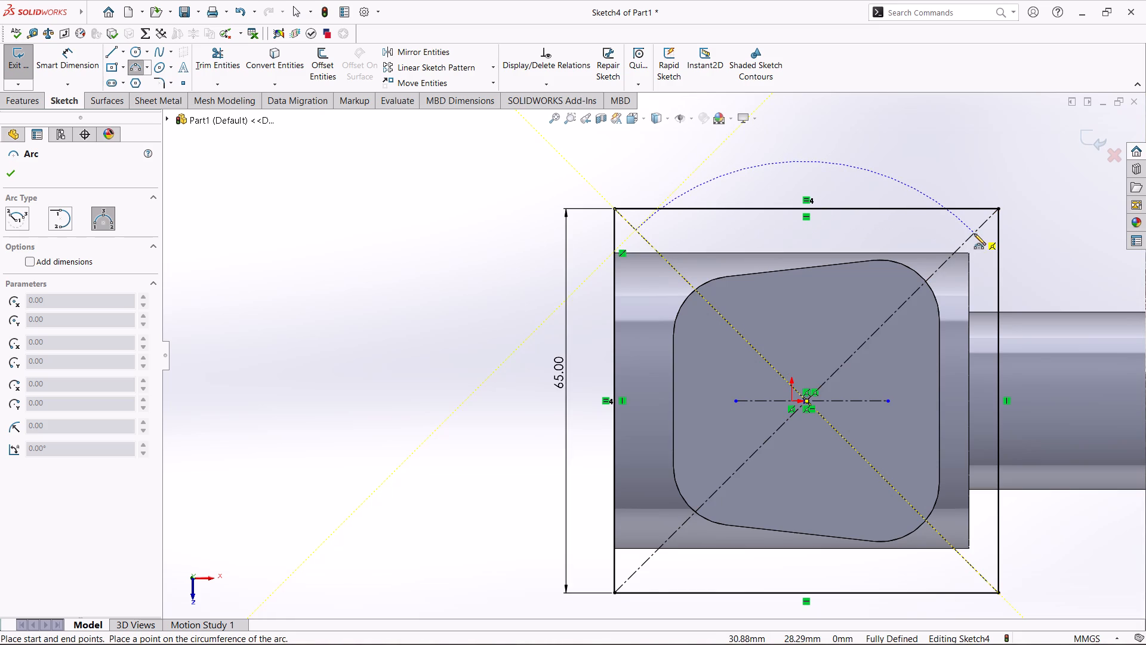
click(781, 208)
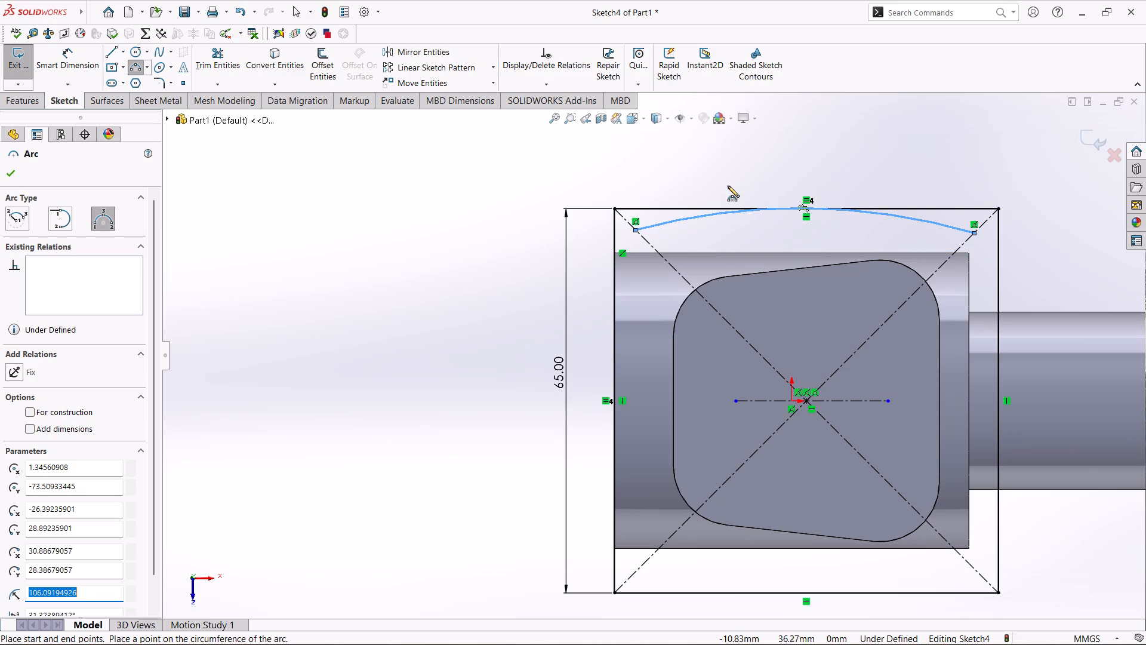
key(Escape)
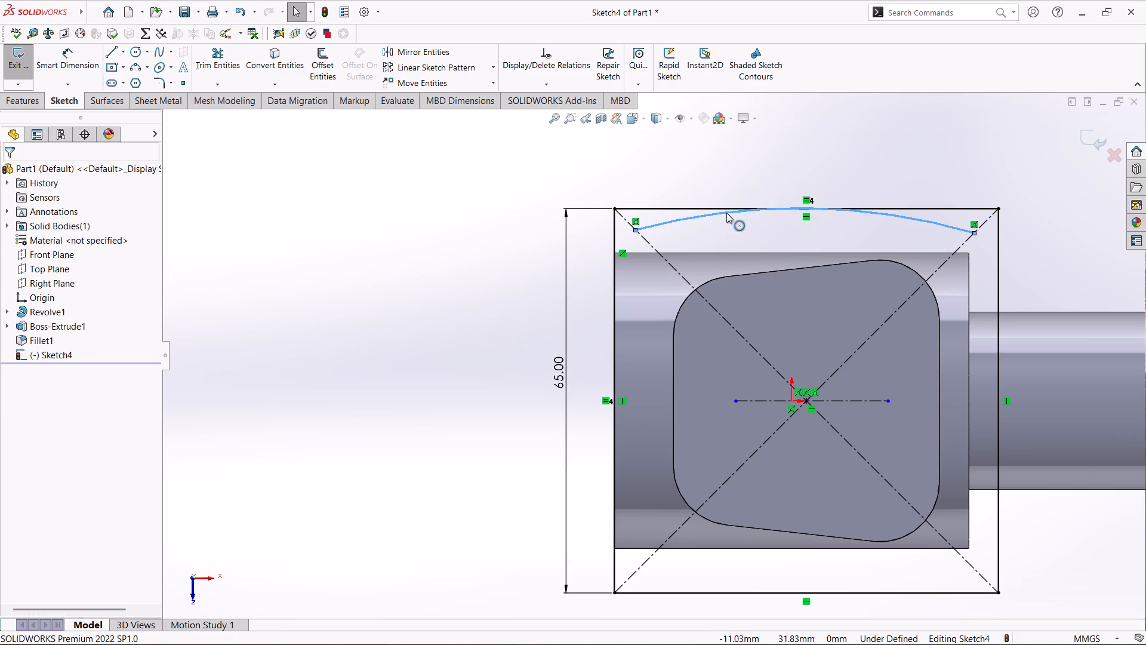
Add a Tangent relation between the arc and the rectangle's upper side.
click(714, 213)
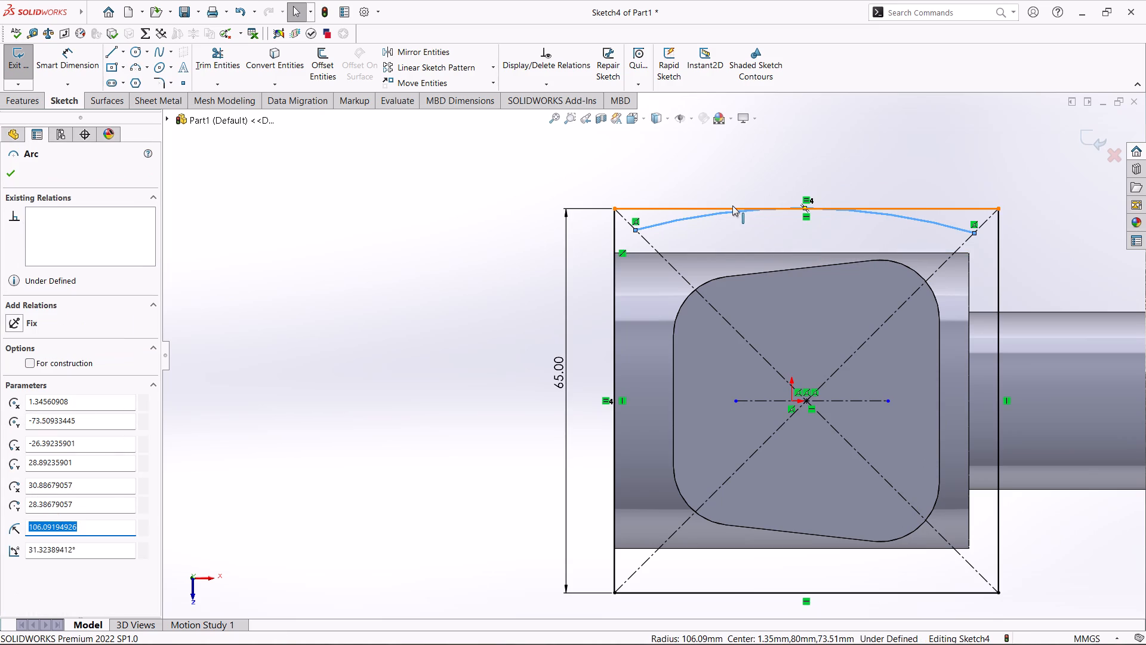
ctrl+click(723, 205)
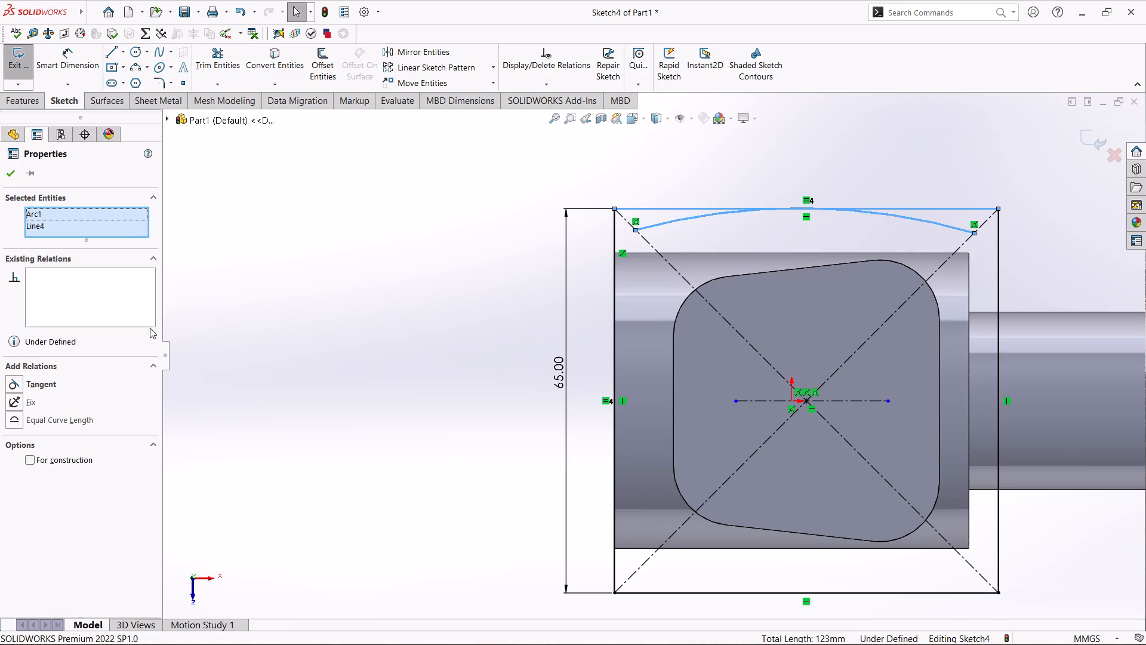
click(10, 383)
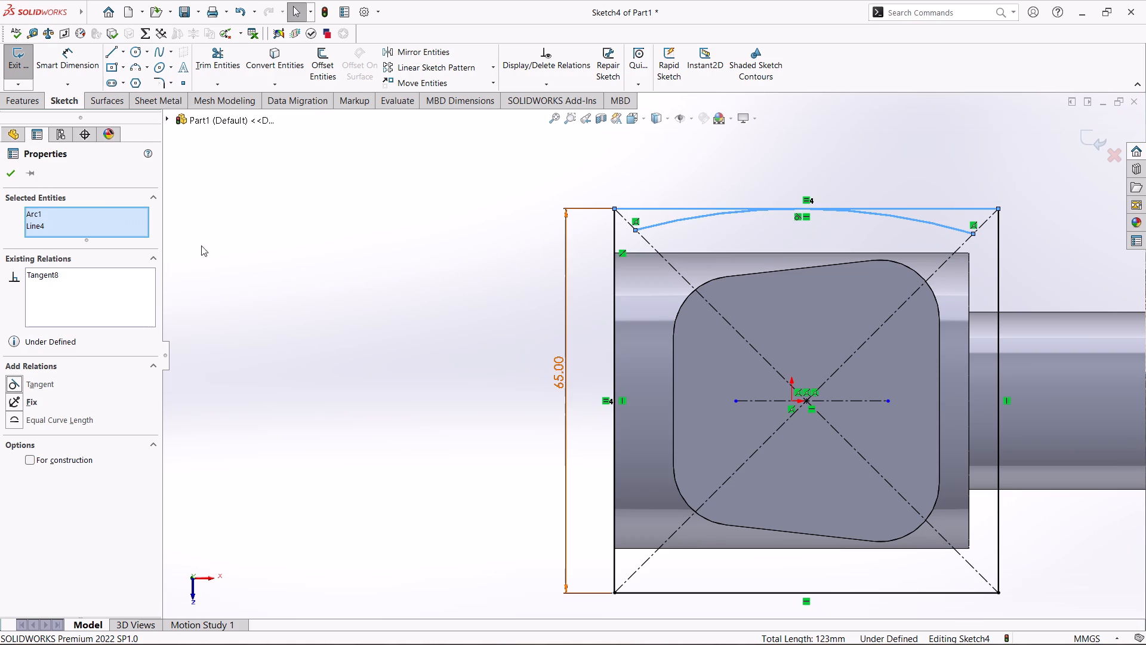
click(15, 177)
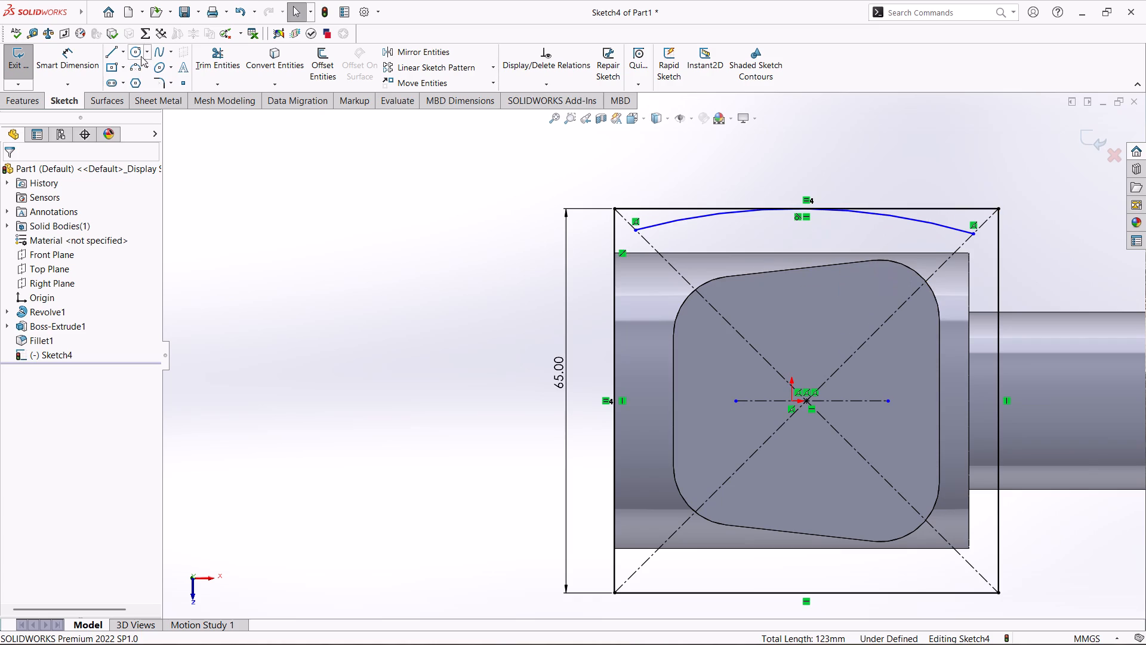
Dimension the arc end farthest from the neck to 5 mm from its adjacent rectangle corner, measured along the diagonal.
click(65, 57)
scroll(619, 223, down, 6)
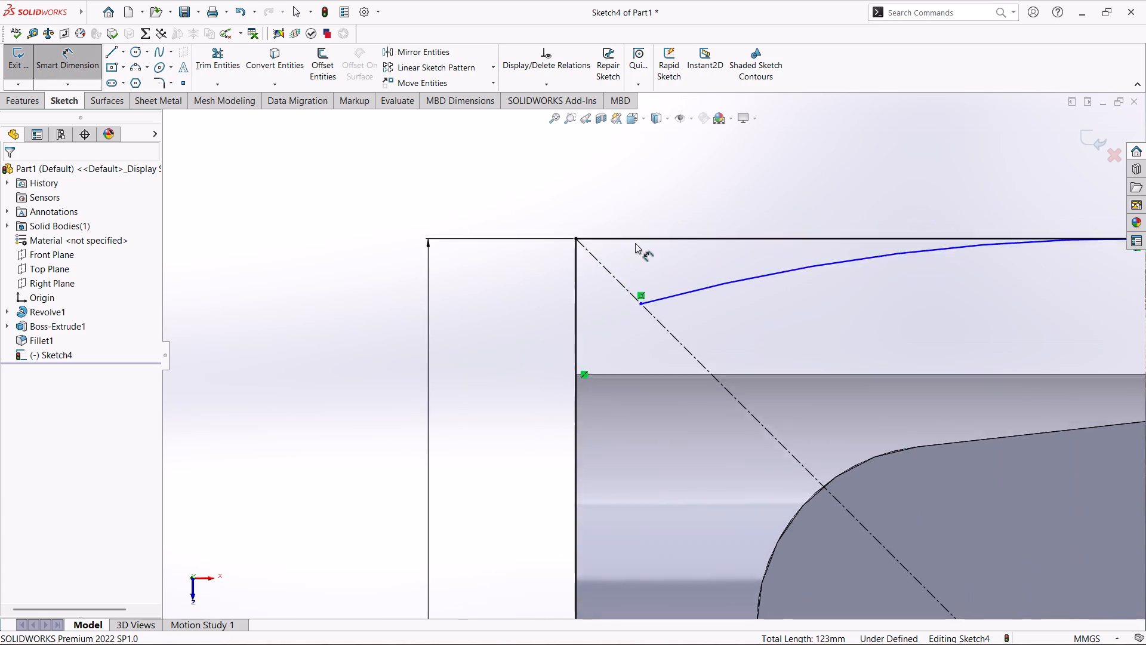
scroll(618, 265, down, 4)
click(545, 227)
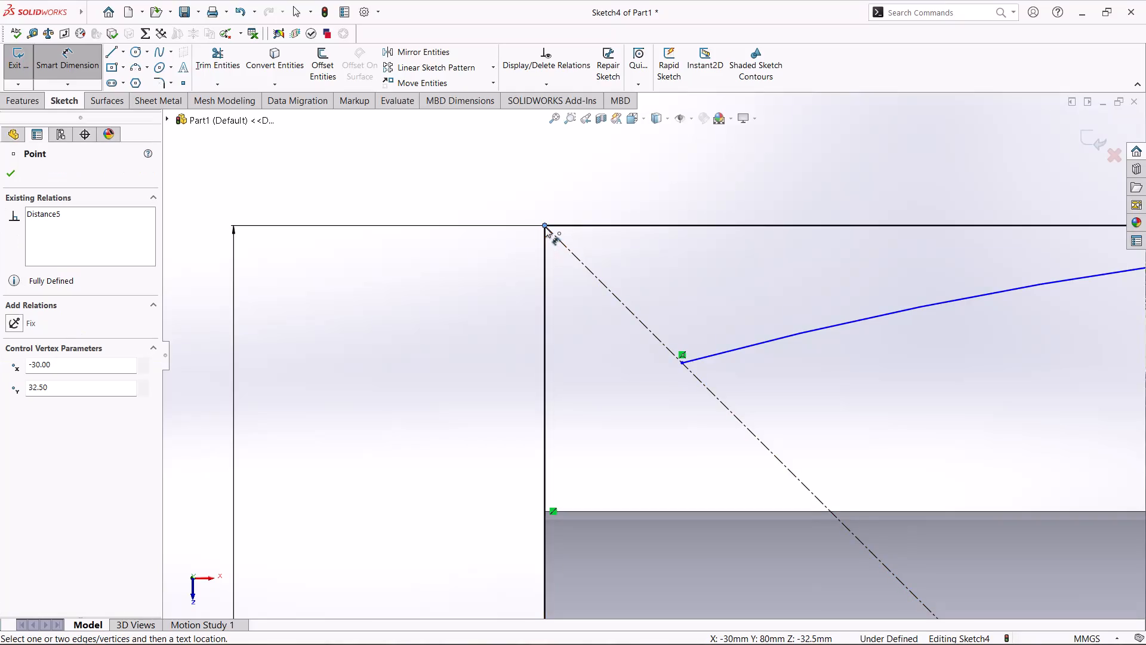
click(682, 361)
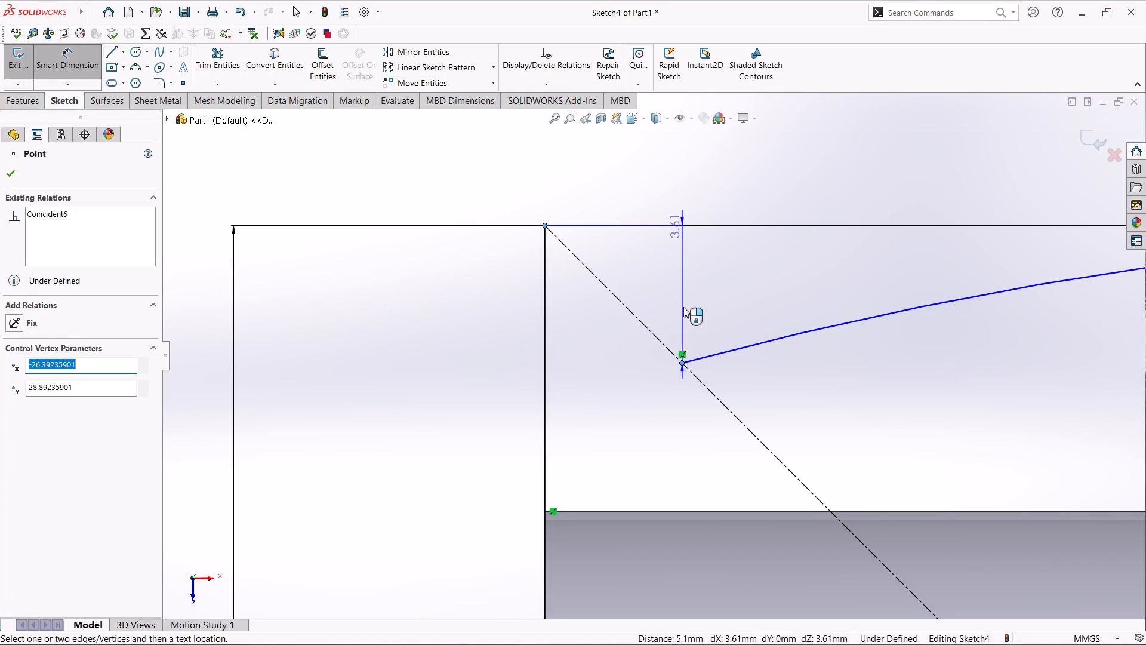
click(667, 254)
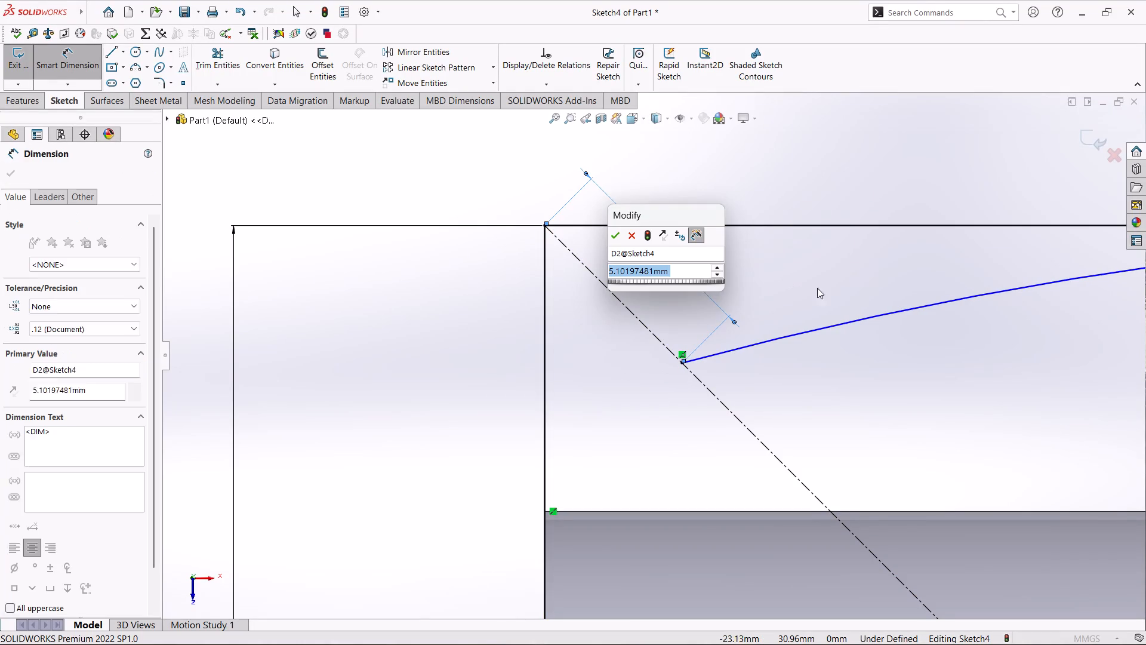
key(5)
key(Return)
Dimension the arc end on the neck side to 5 mm from its adjacent rectangle corner, measured along the diagonal.
scroll(868, 306, up, 2)
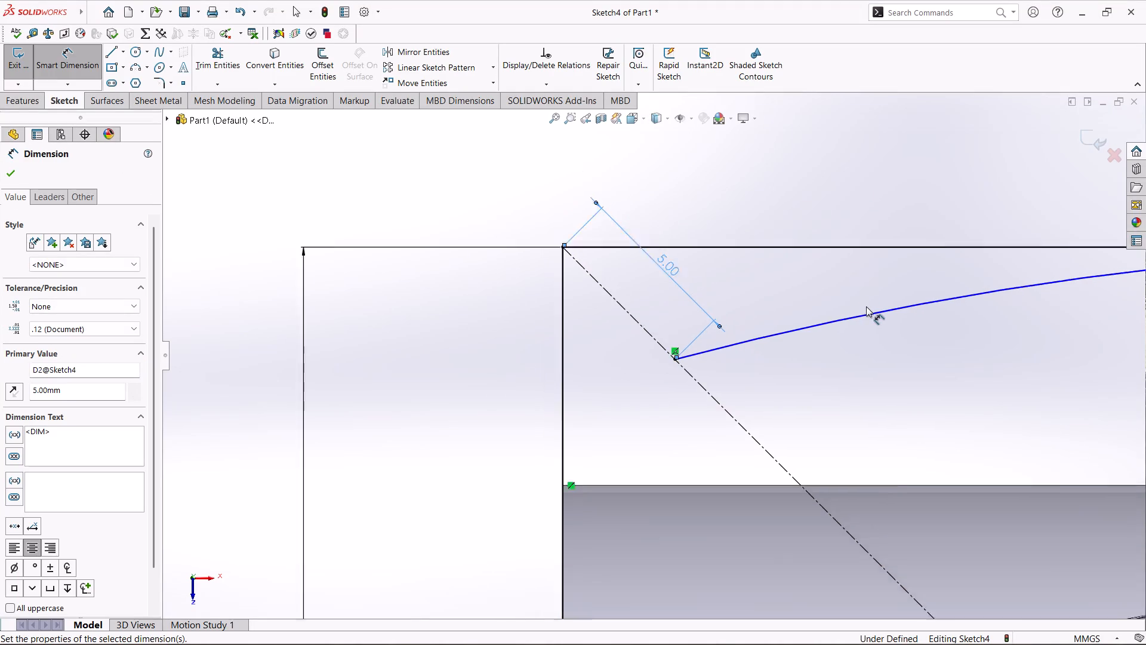
scroll(866, 306, up, 10)
scroll(891, 365, down, 11)
scroll(622, 304, down, 2)
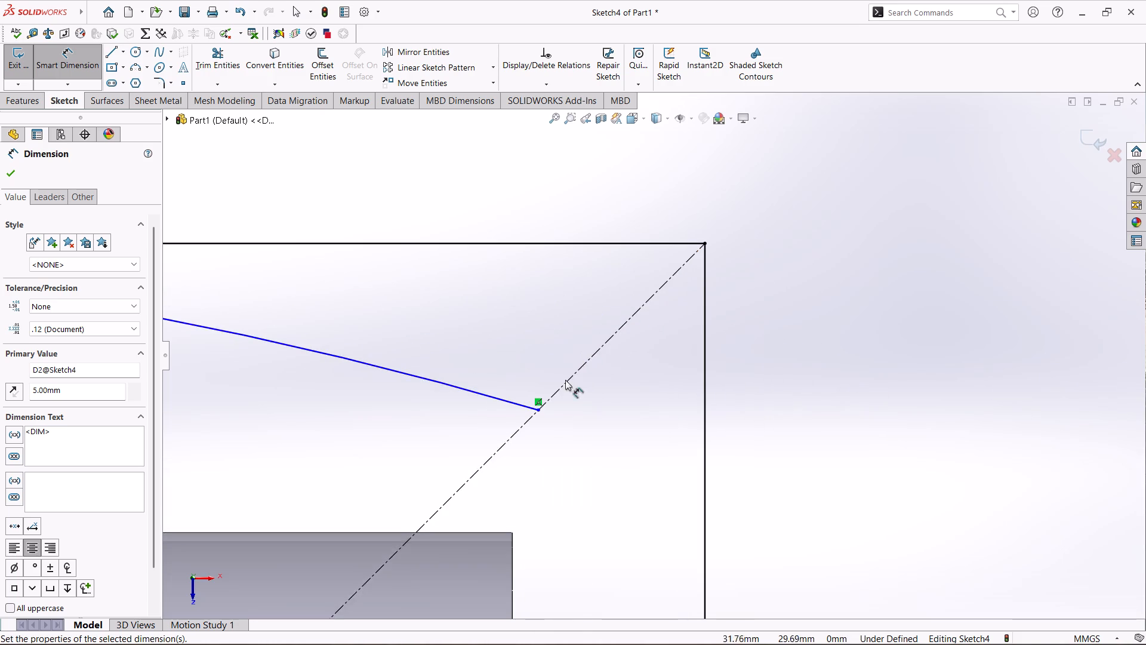
click(537, 410)
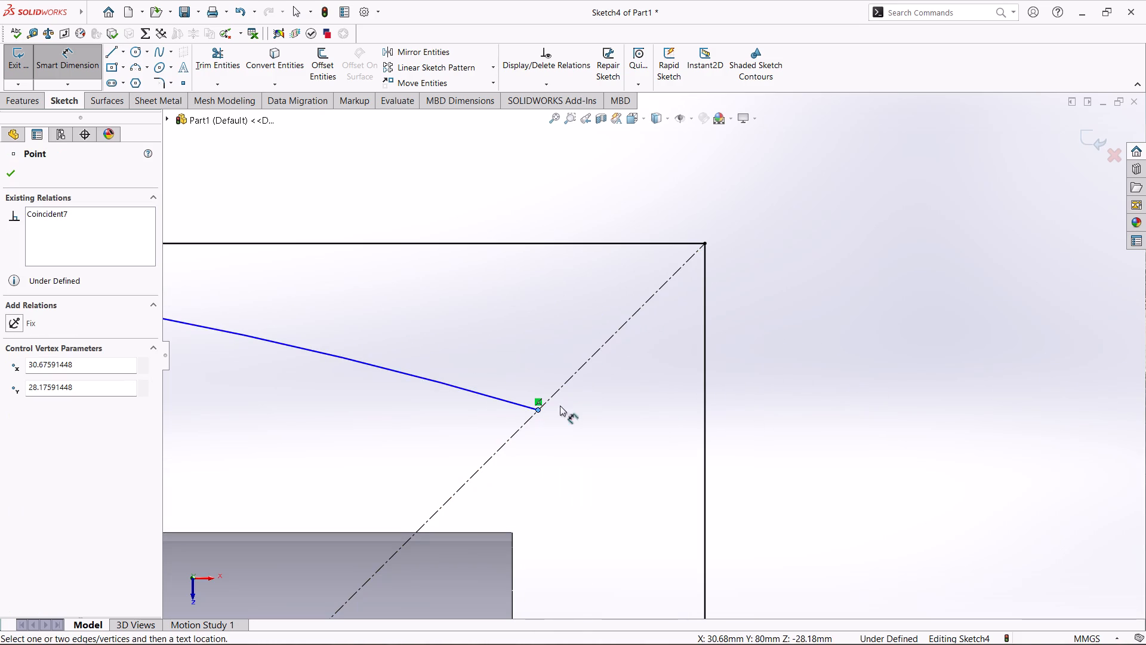
ctrl+click(705, 244)
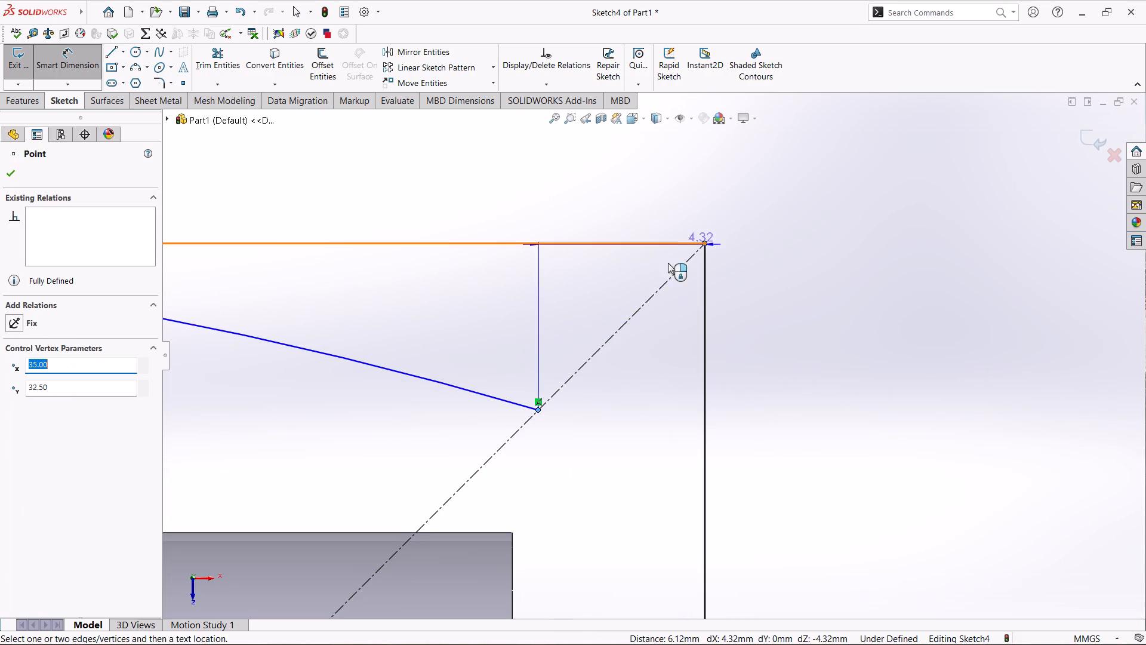
click(555, 293)
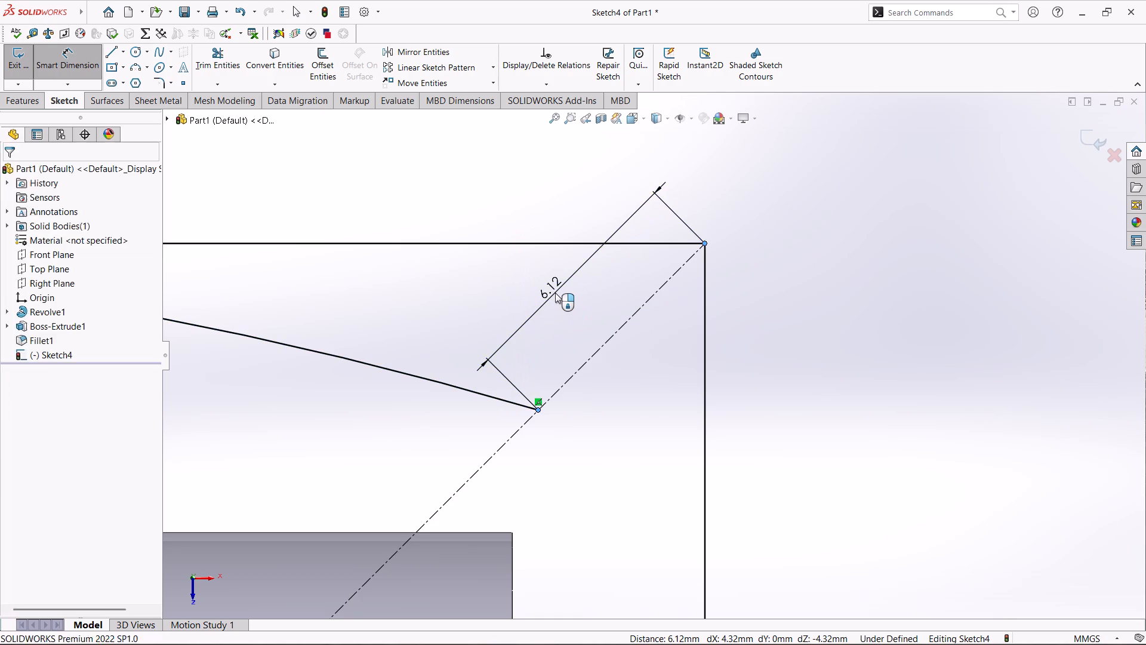
key(5)
key(Return)
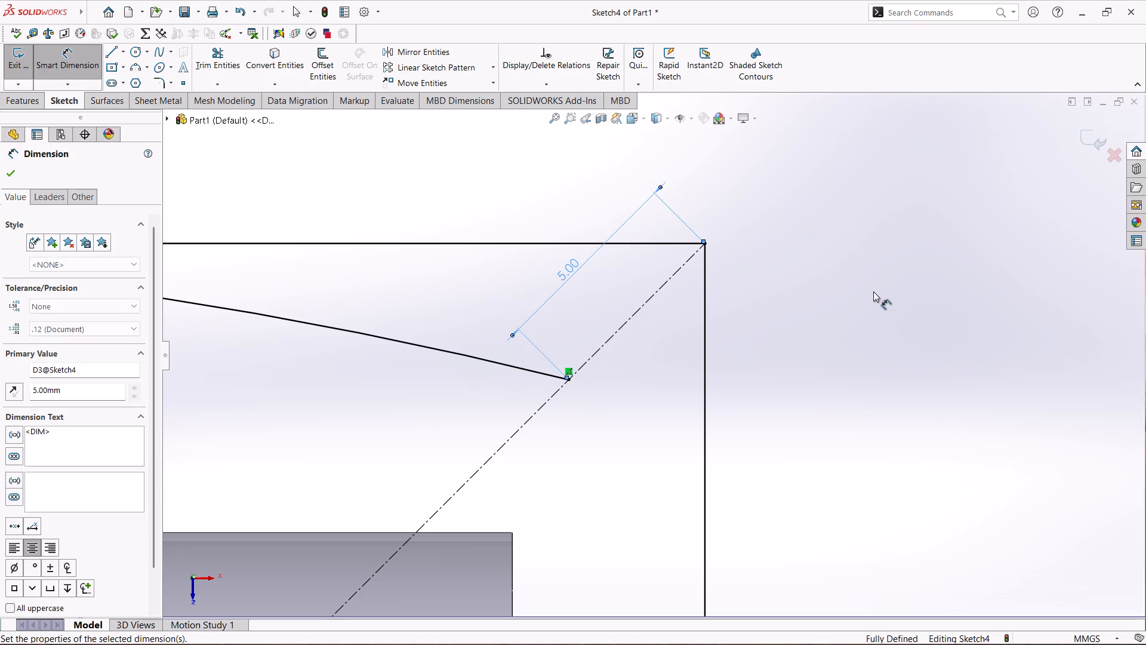
scroll(667, 323, up, 6)
scroll(621, 305, up, 4)
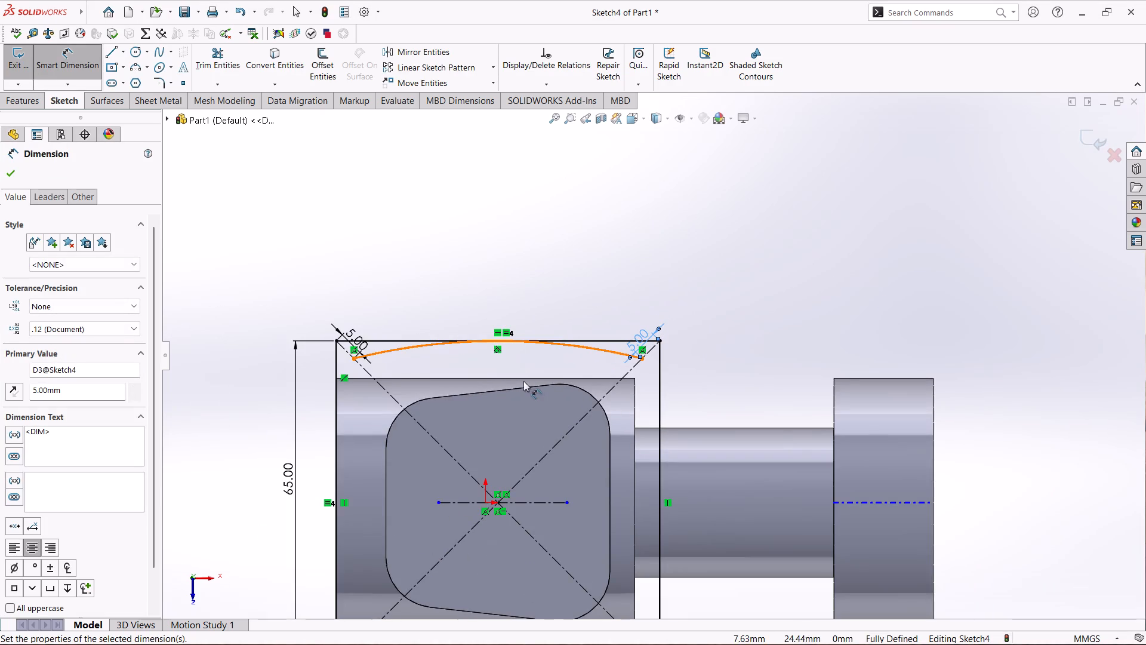
scroll(522, 381, up, 2)
scroll(492, 369, down, 5)
scroll(543, 371, up, 2)
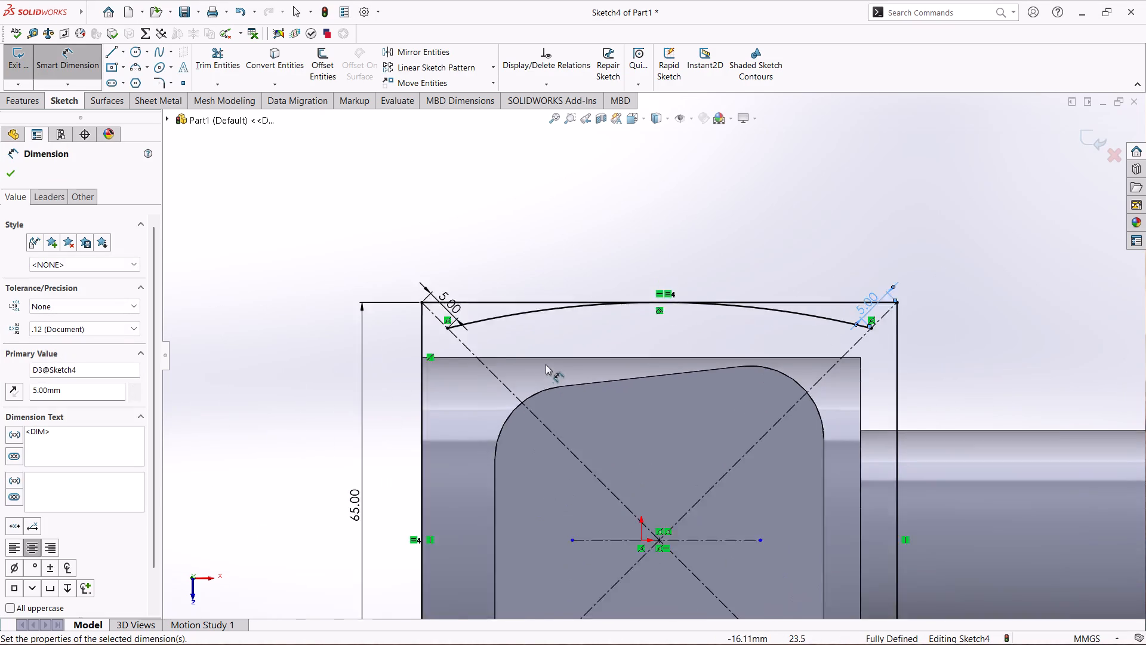
scroll(654, 404, up, 3)
scroll(683, 434, down, 3)
scroll(651, 456, up, 1)
scroll(648, 453, down, 1)
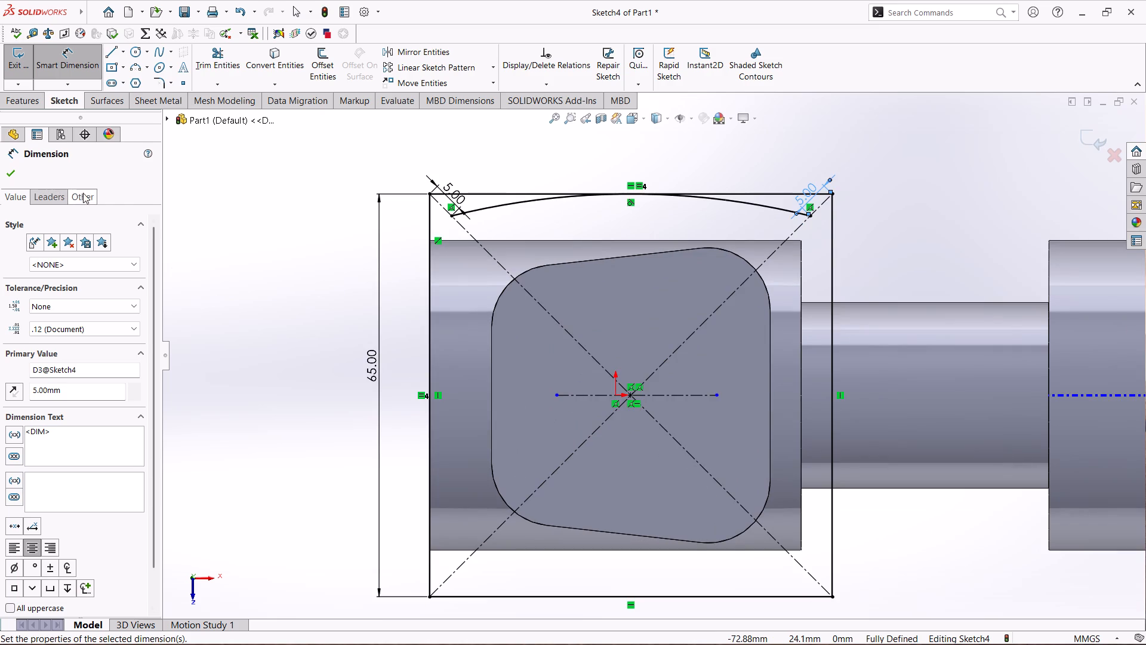
click(10, 177)
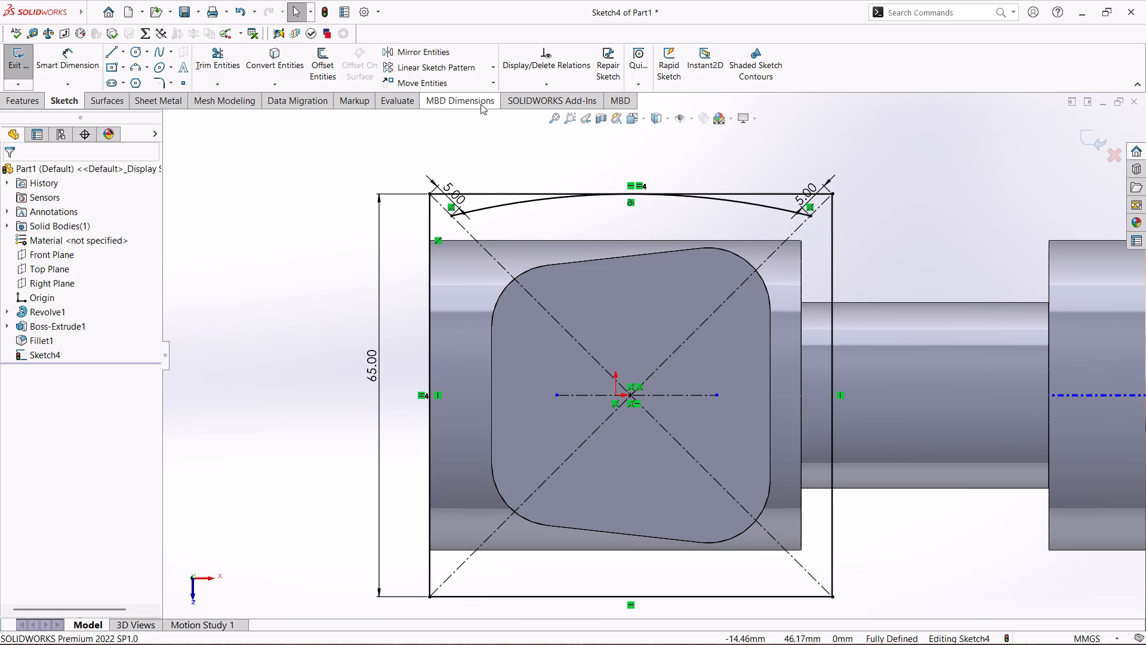
Circular-pattern the arc and the rectangle's centre point around the origin, with 4 equally spaced instances over 360 degrees.
click(18, 105)
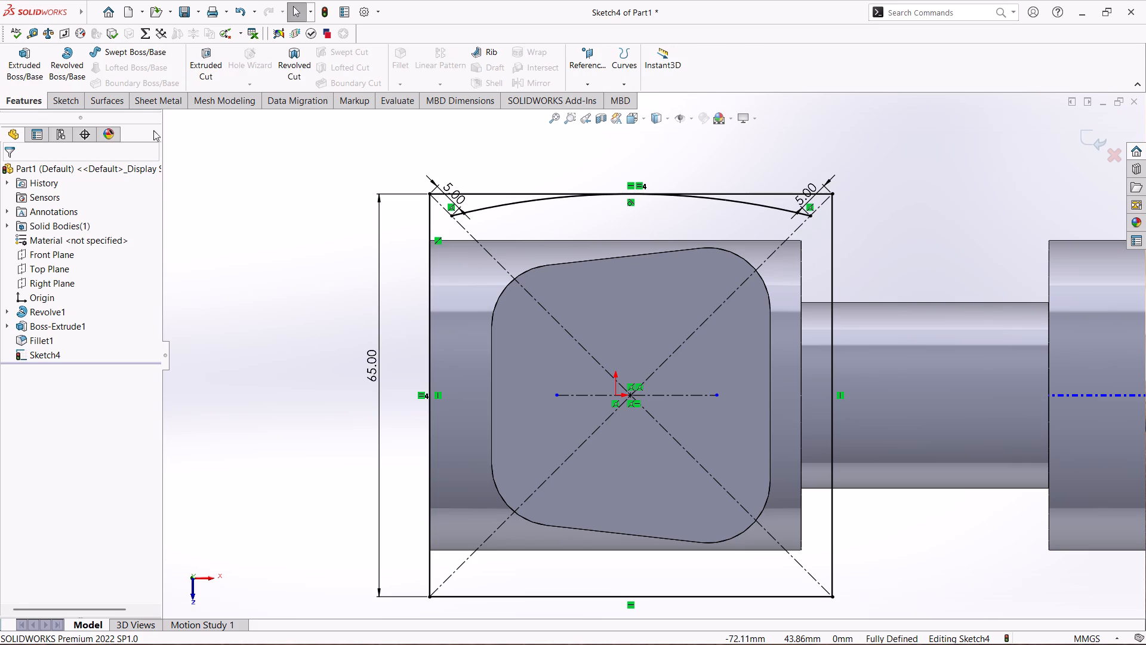
click(67, 105)
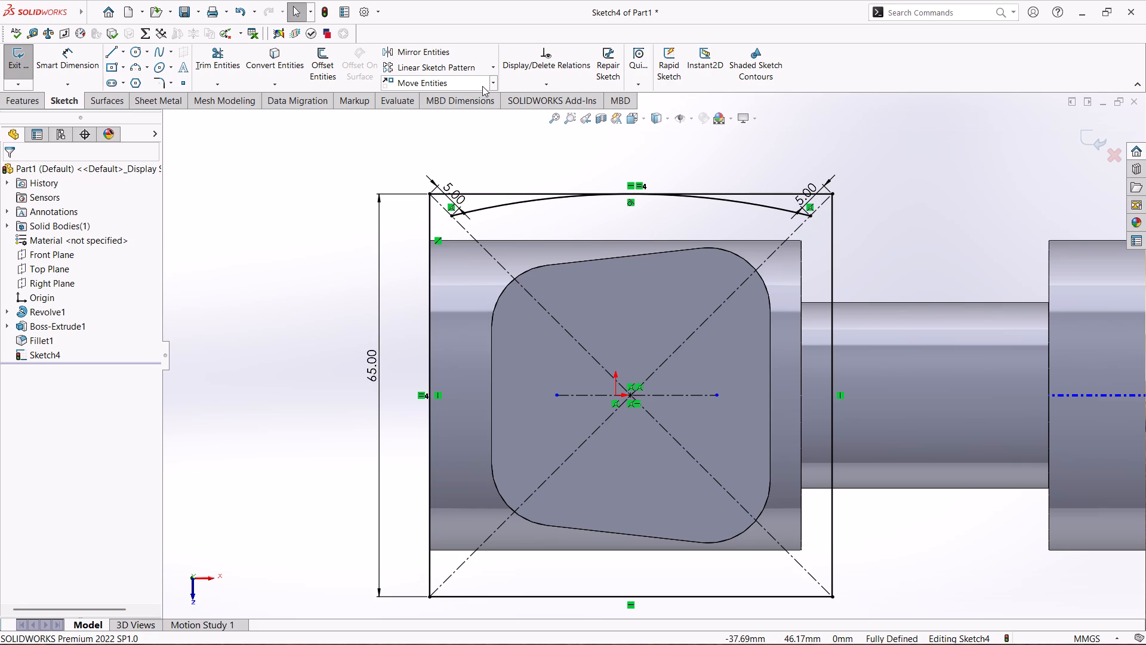
click(497, 69)
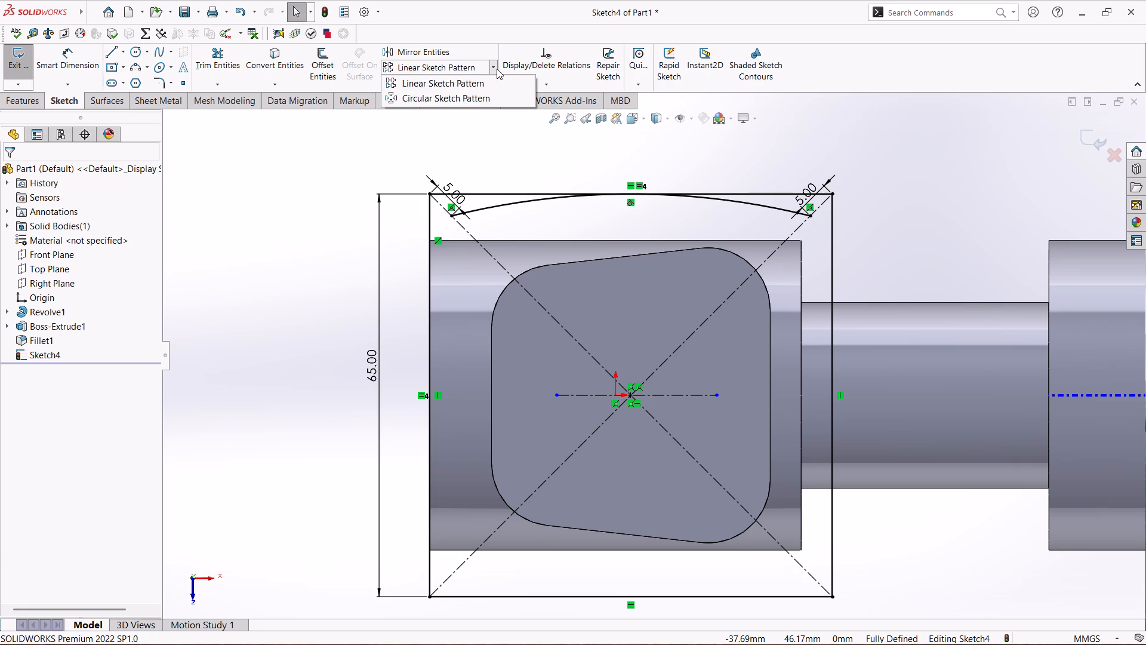
click(501, 99)
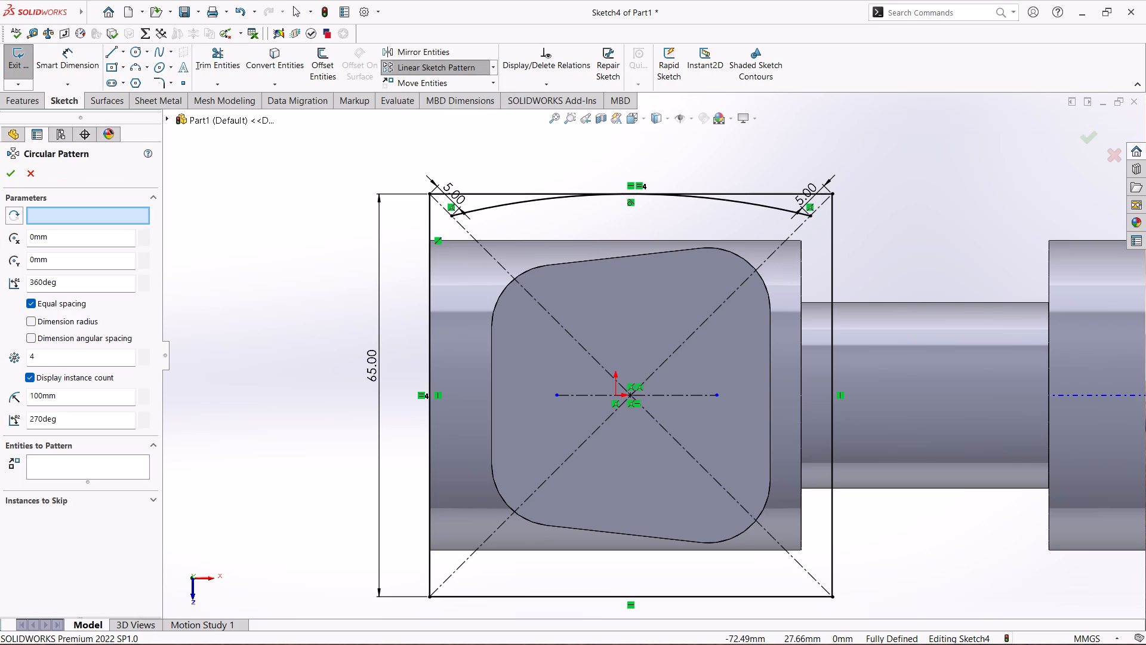
scroll(564, 371, down, 5)
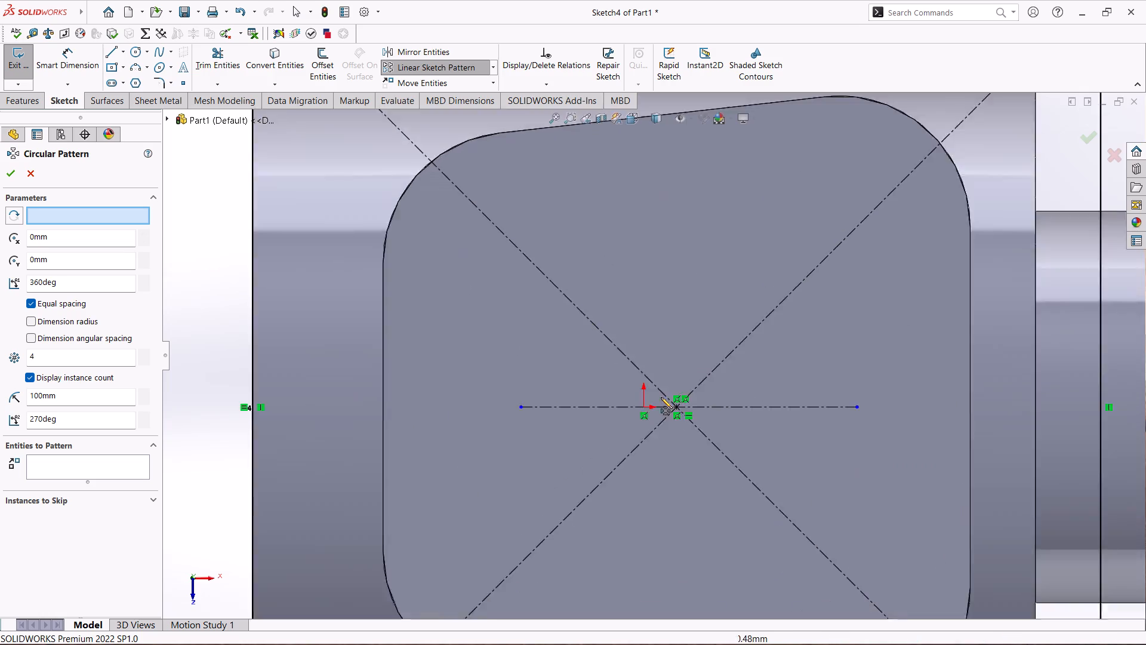
scroll(661, 397, down, 2)
scroll(729, 425, down, 2)
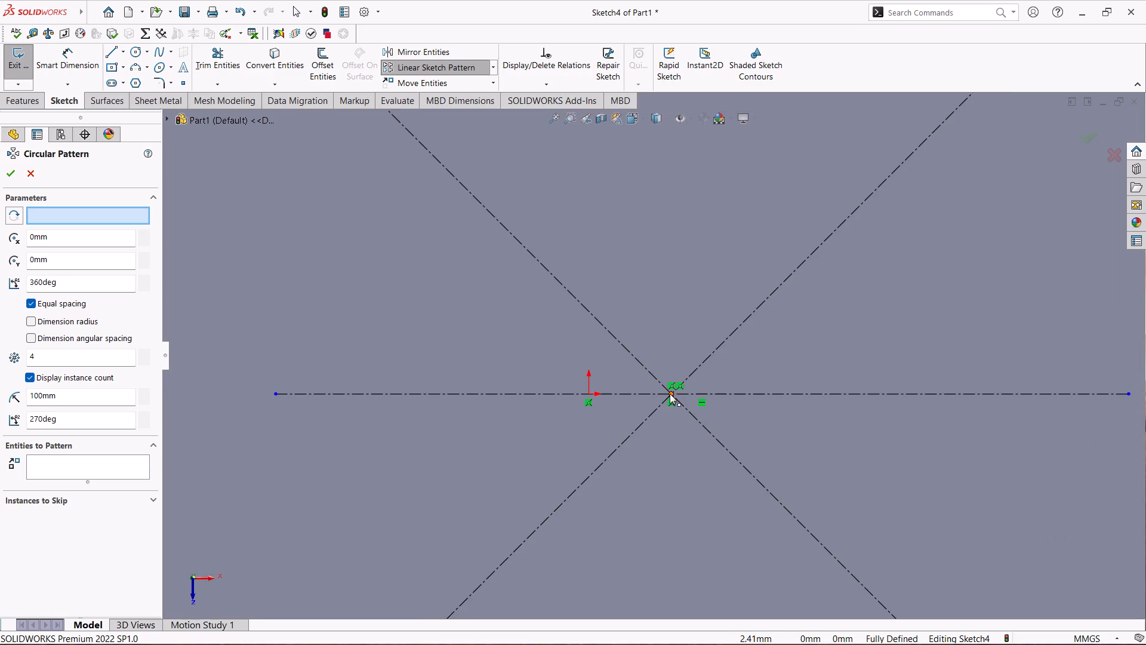
click(670, 394)
scroll(492, 404, up, 12)
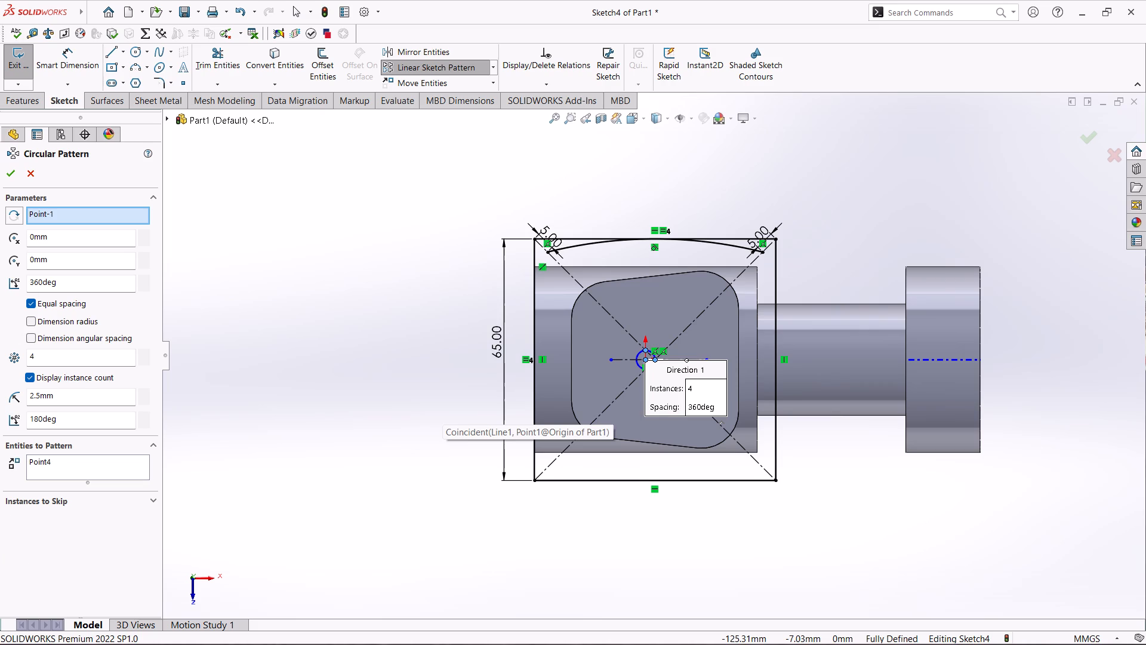
click(75, 473)
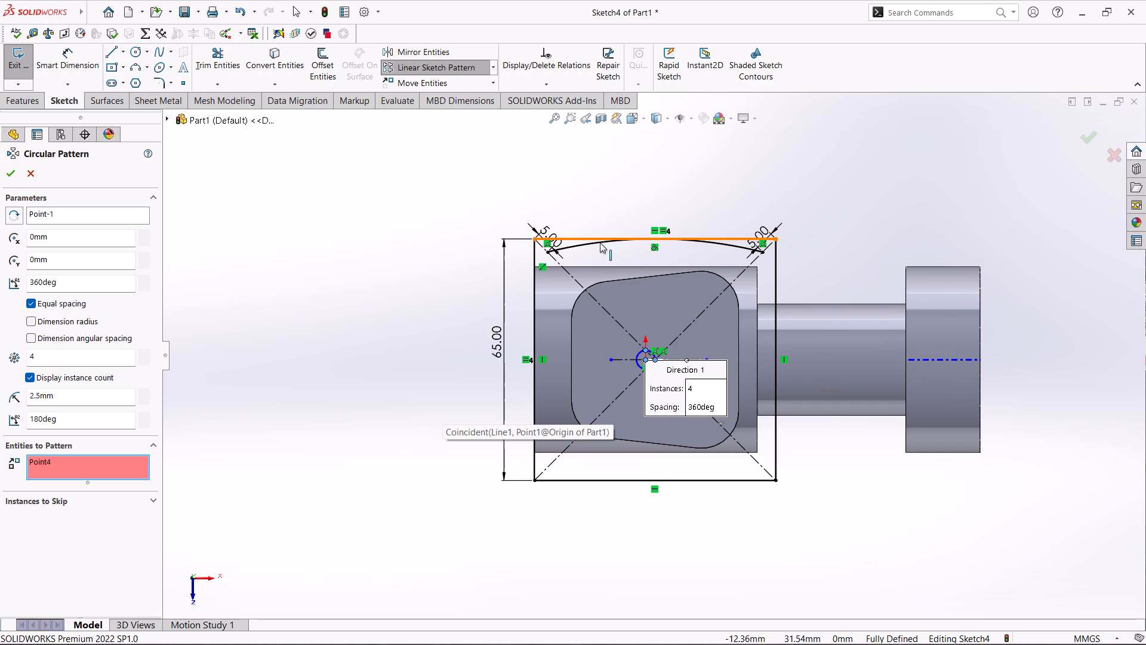
click(575, 248)
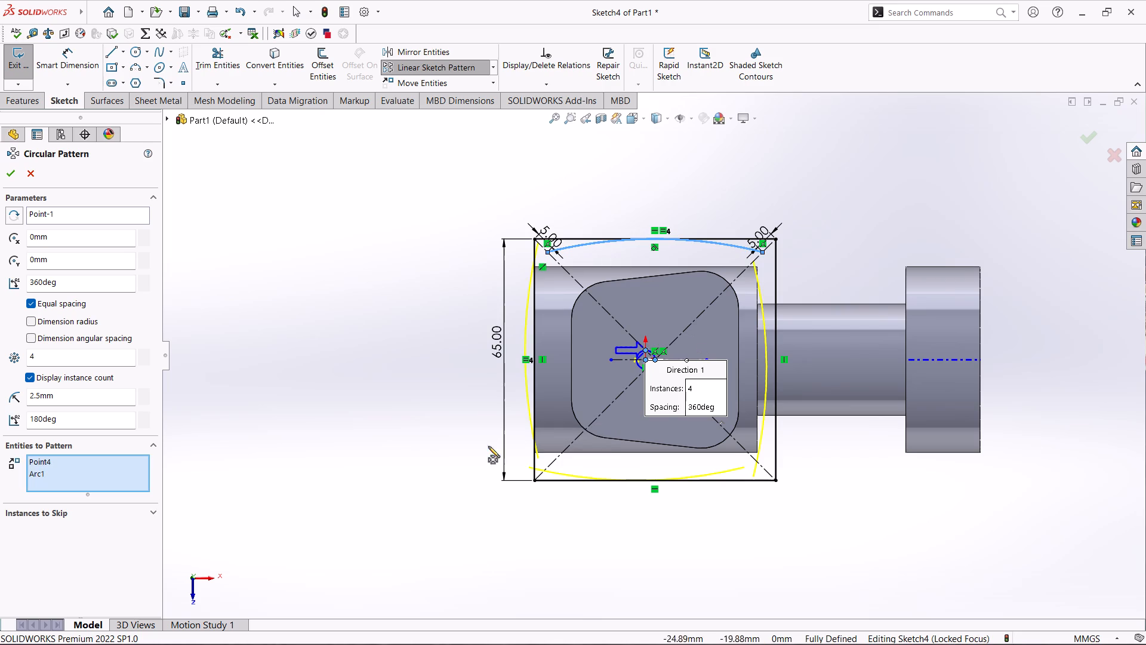
click(8, 181)
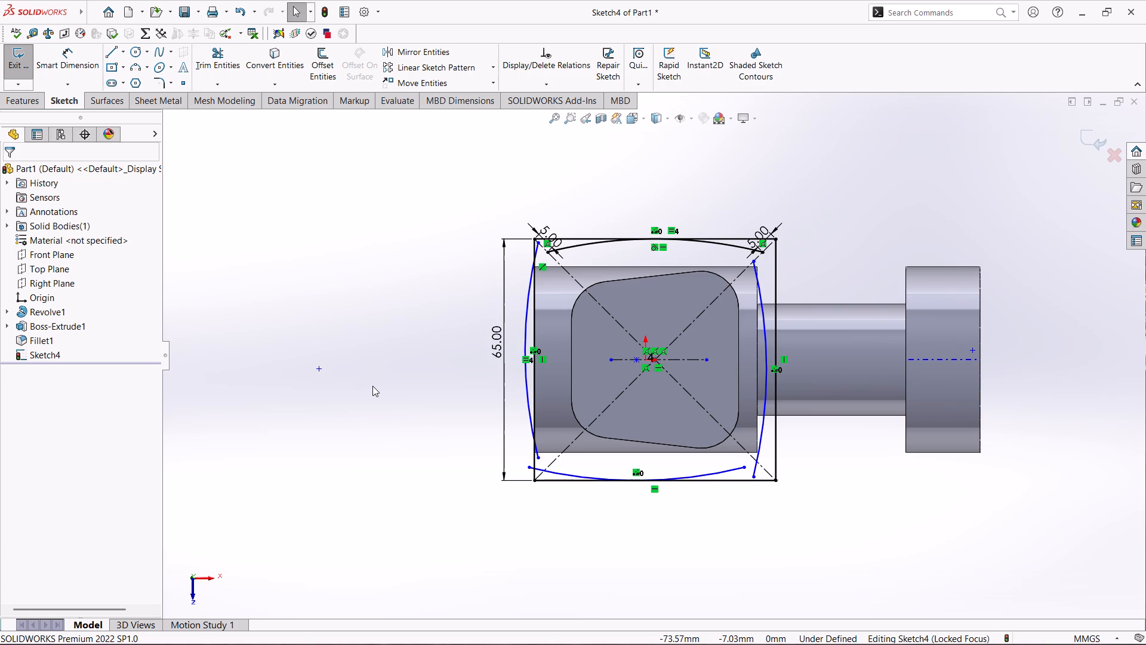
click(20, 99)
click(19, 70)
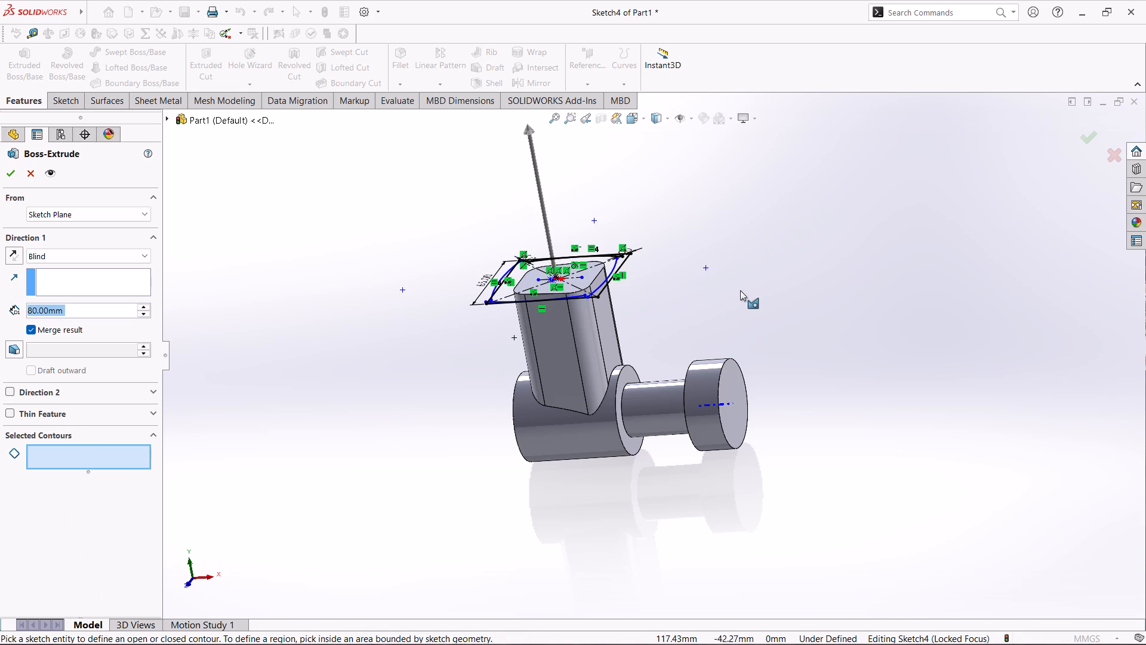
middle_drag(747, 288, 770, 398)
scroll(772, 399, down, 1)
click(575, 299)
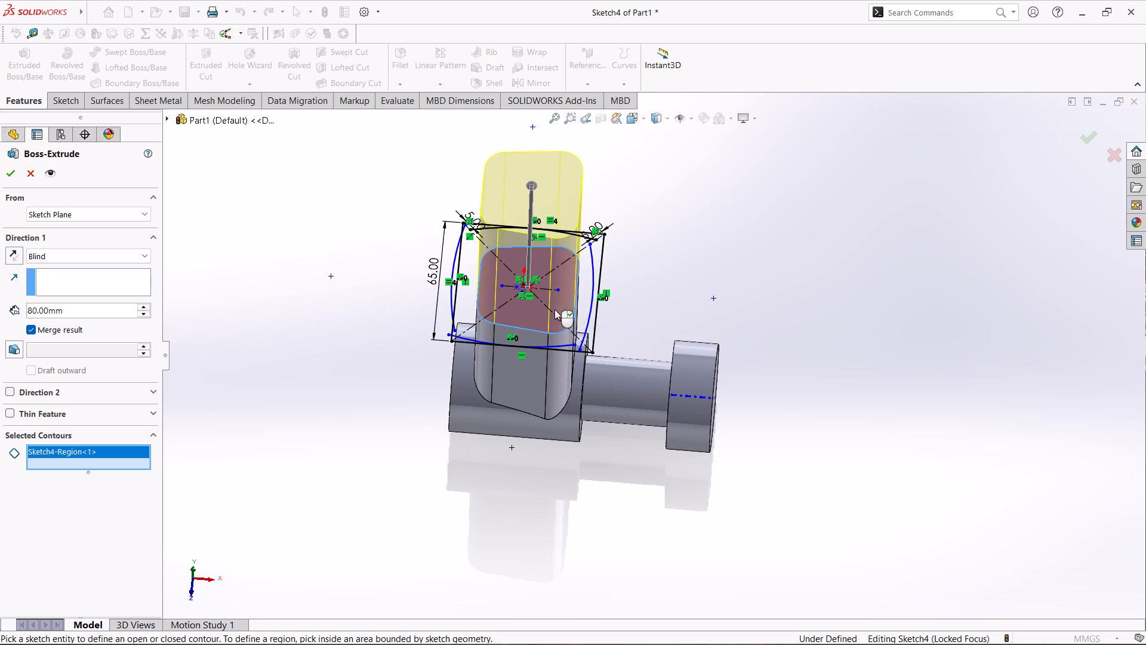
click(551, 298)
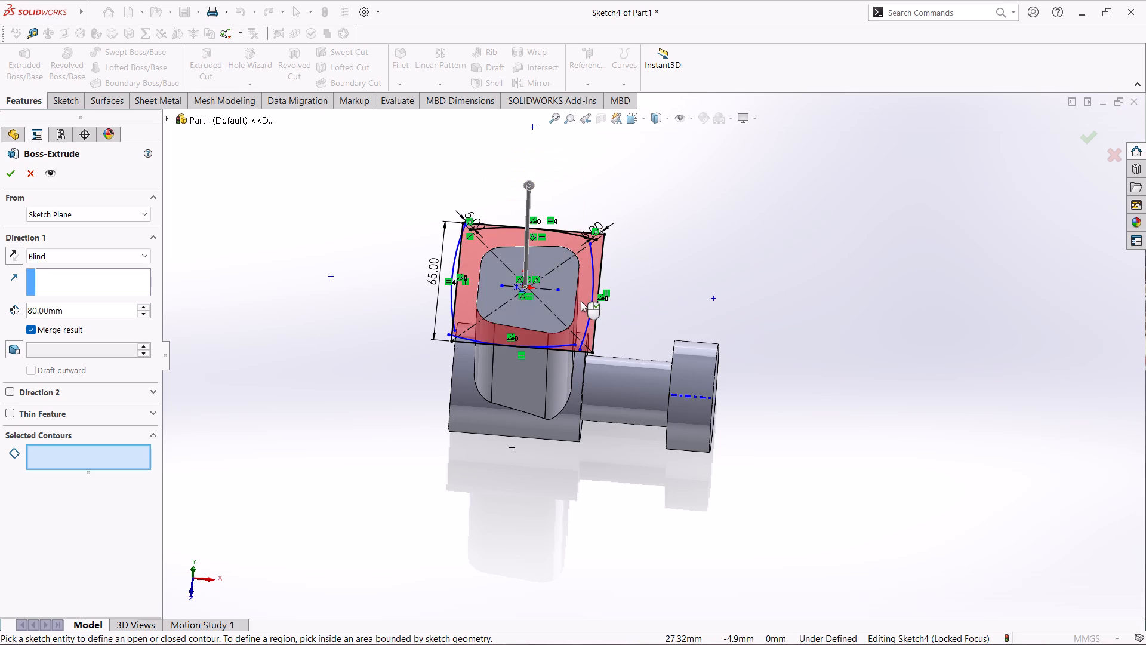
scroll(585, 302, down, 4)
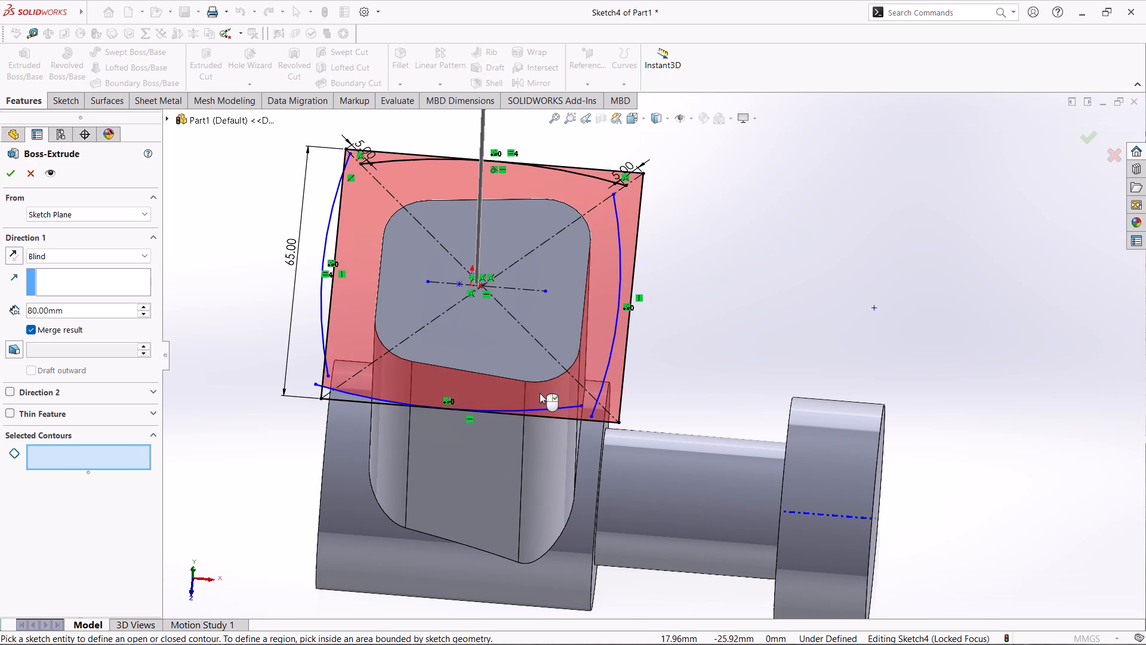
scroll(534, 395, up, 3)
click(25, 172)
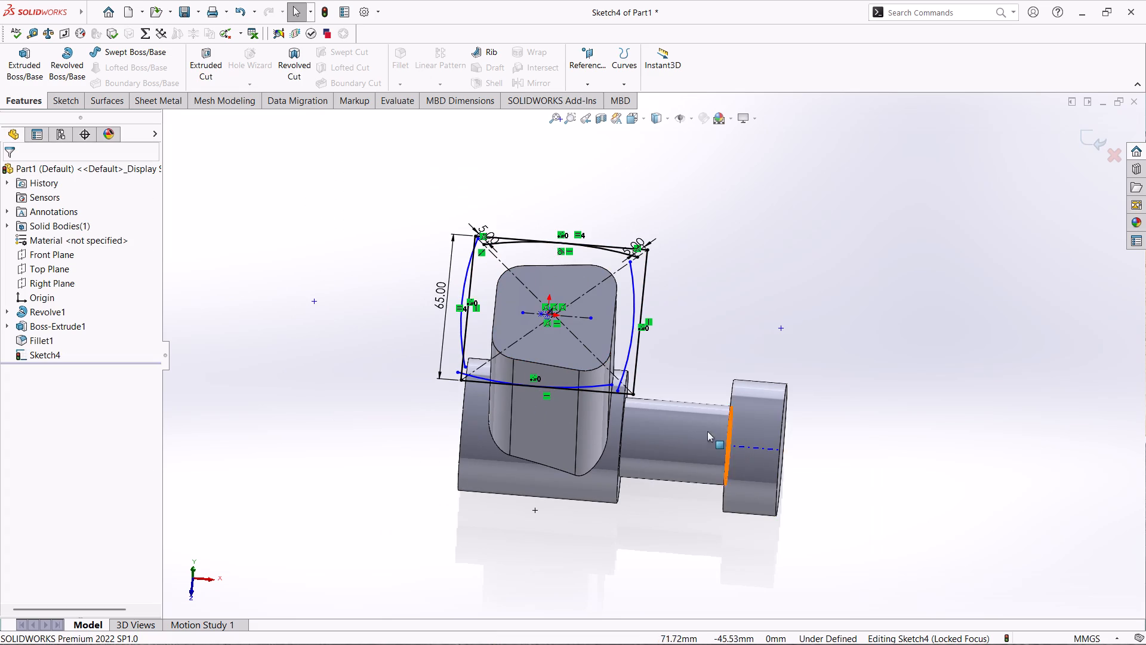
Examine the endpoints of the patterned arcs at the rectangle's corners and diagonals for gaps in the profile.
scroll(596, 380, down, 7)
scroll(685, 321, down, 4)
scroll(621, 351, up, 2)
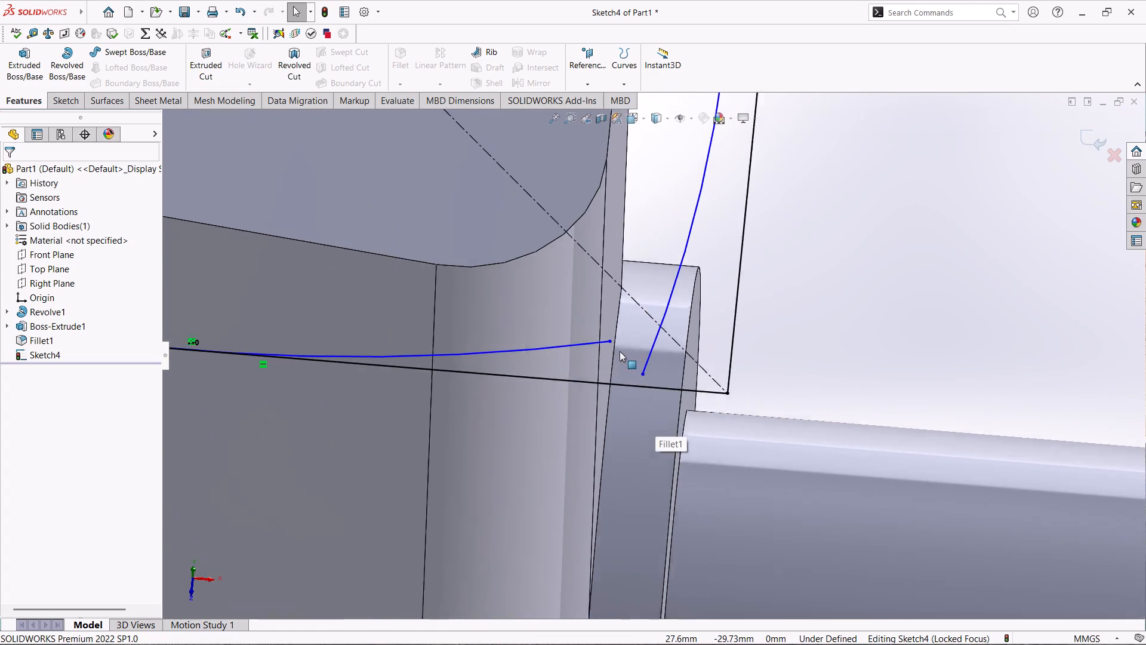
scroll(620, 351, up, 7)
scroll(614, 87, down, 3)
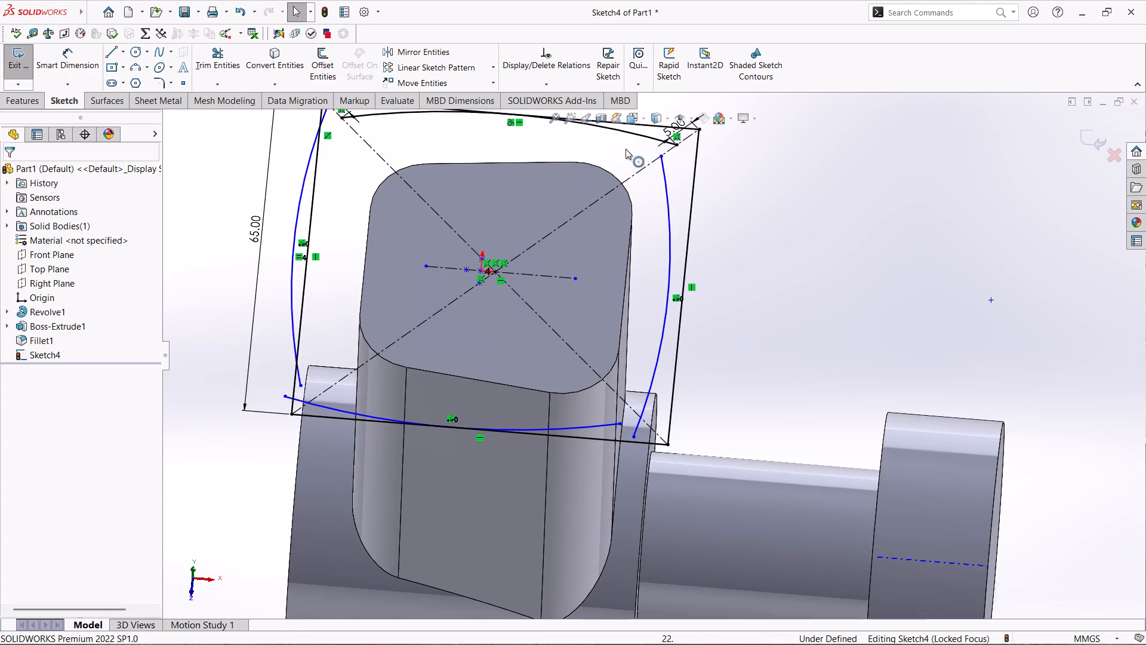
scroll(626, 171, down, 2)
scroll(413, 178, up, 3)
scroll(449, 187, down, 5)
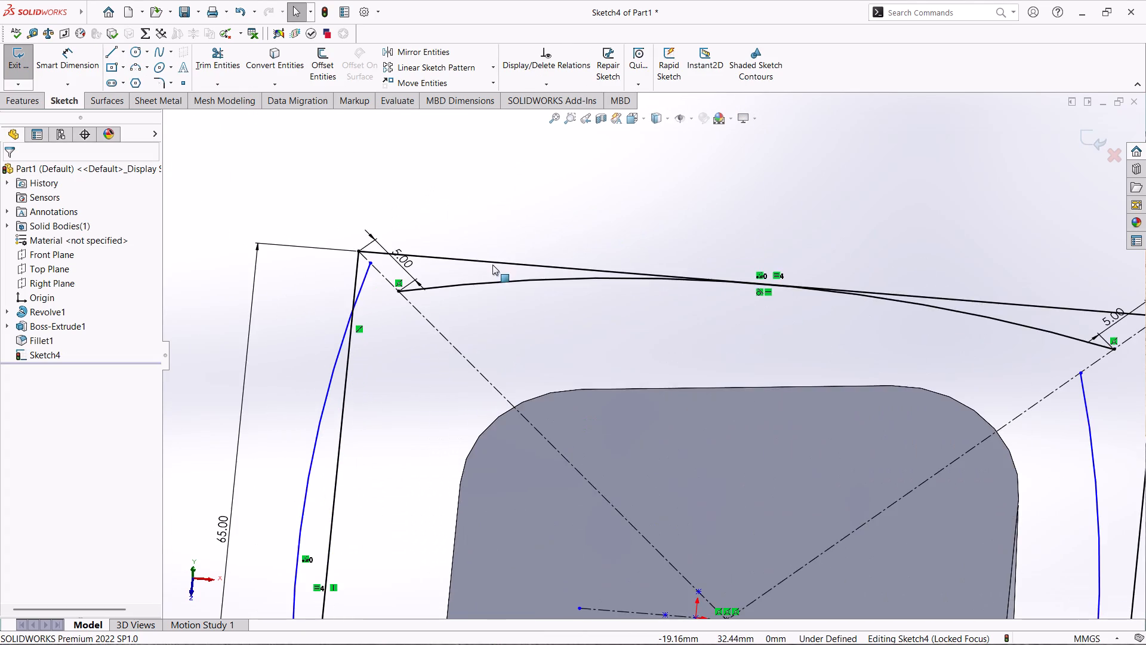
scroll(492, 265, down, 2)
scroll(492, 271, up, 2)
scroll(618, 328, up, 2)
scroll(740, 356, up, 1)
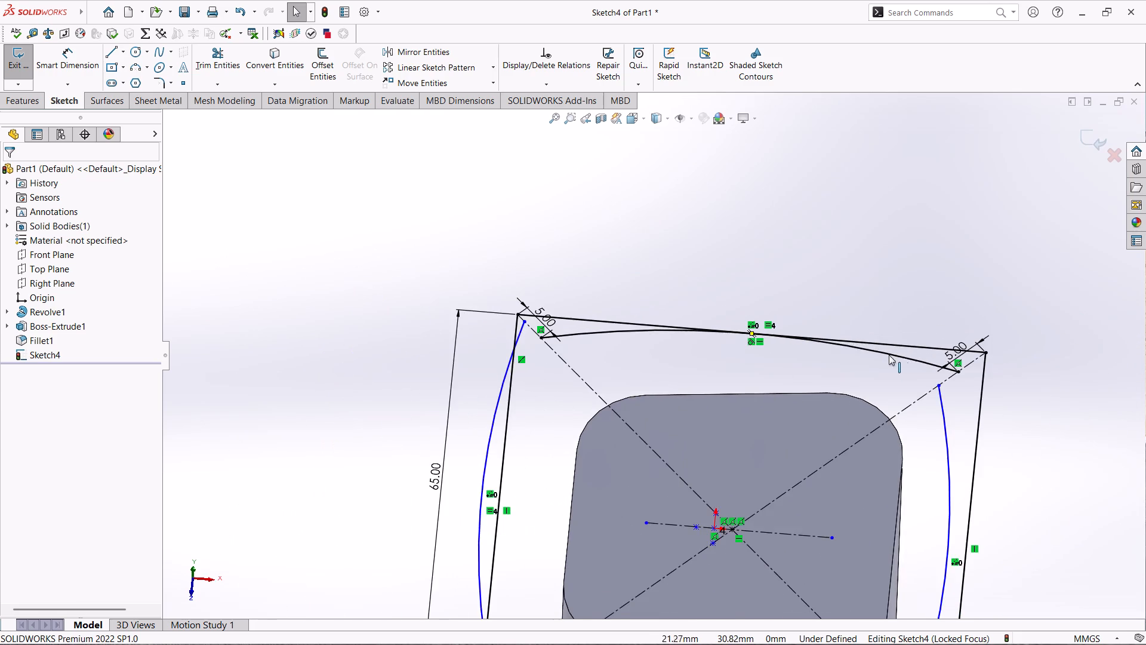
scroll(908, 358, down, 1)
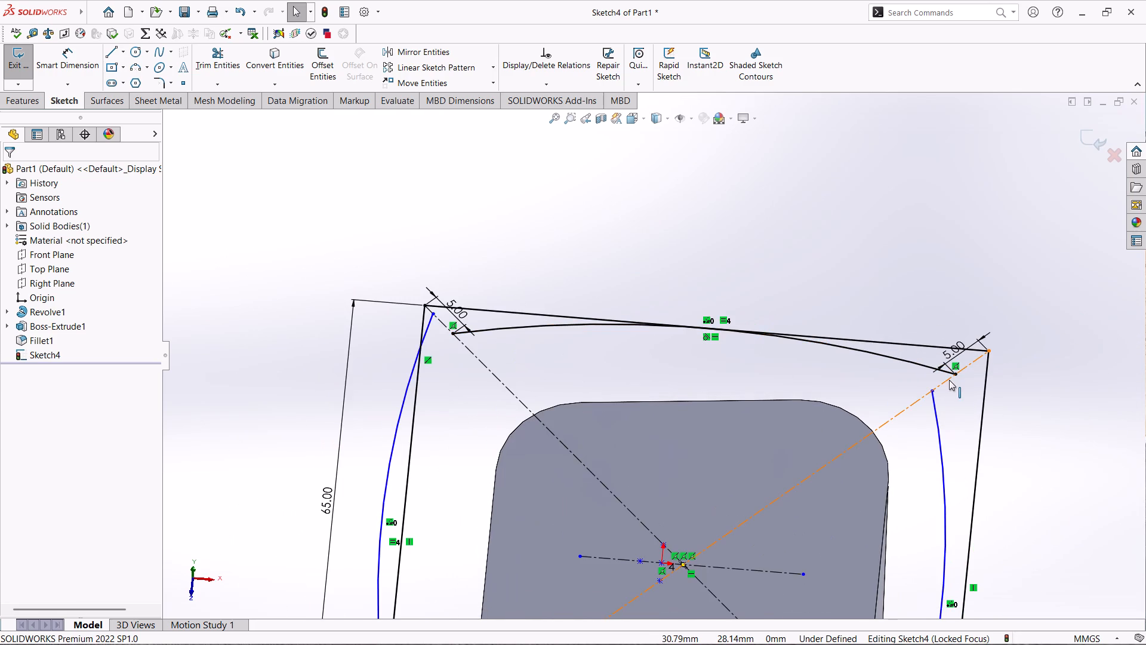
scroll(949, 381, up, 2)
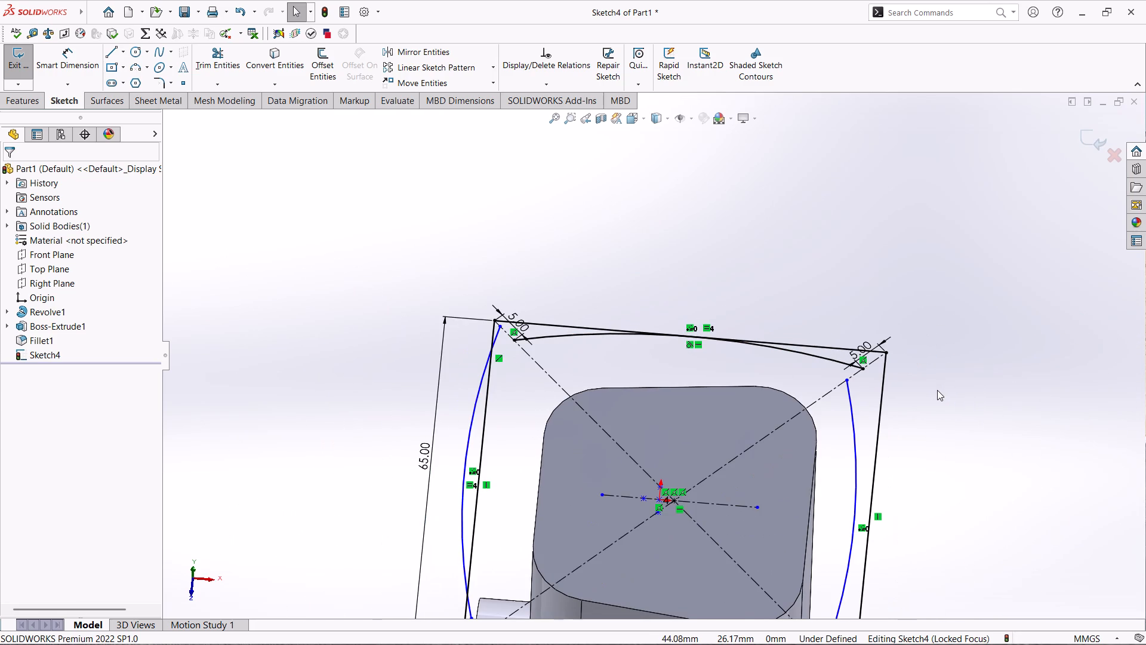
scroll(934, 391, up, 1)
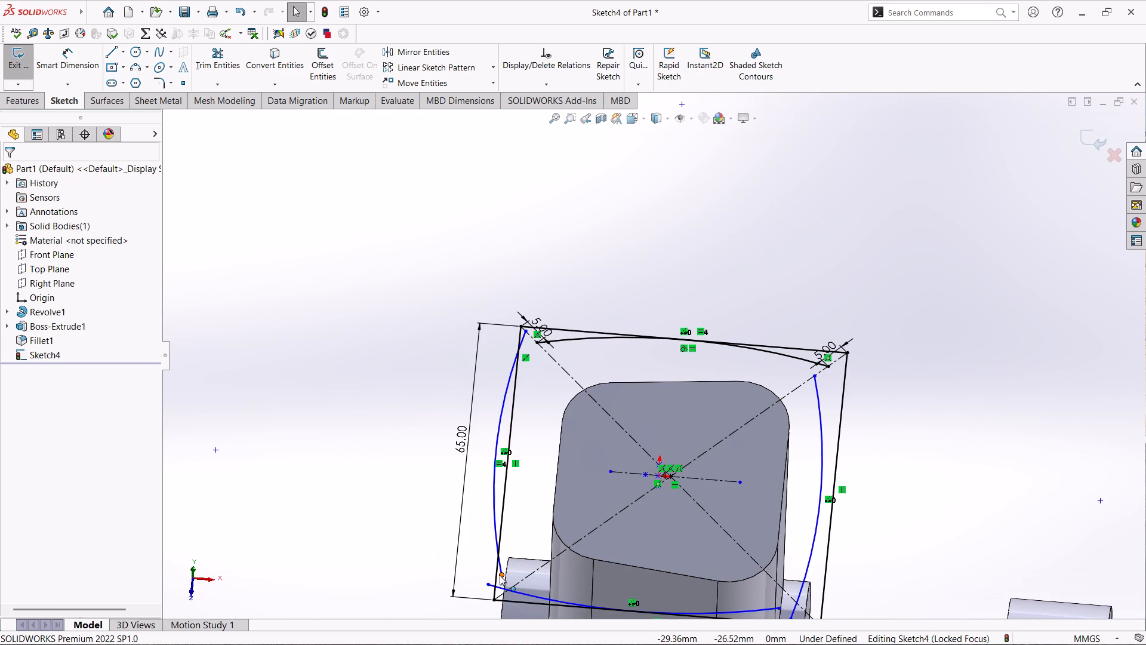
Add a Coincident relation between the lower end of the arc farthest from the neck and the rectangle's adjacent diagonal.
click(503, 575)
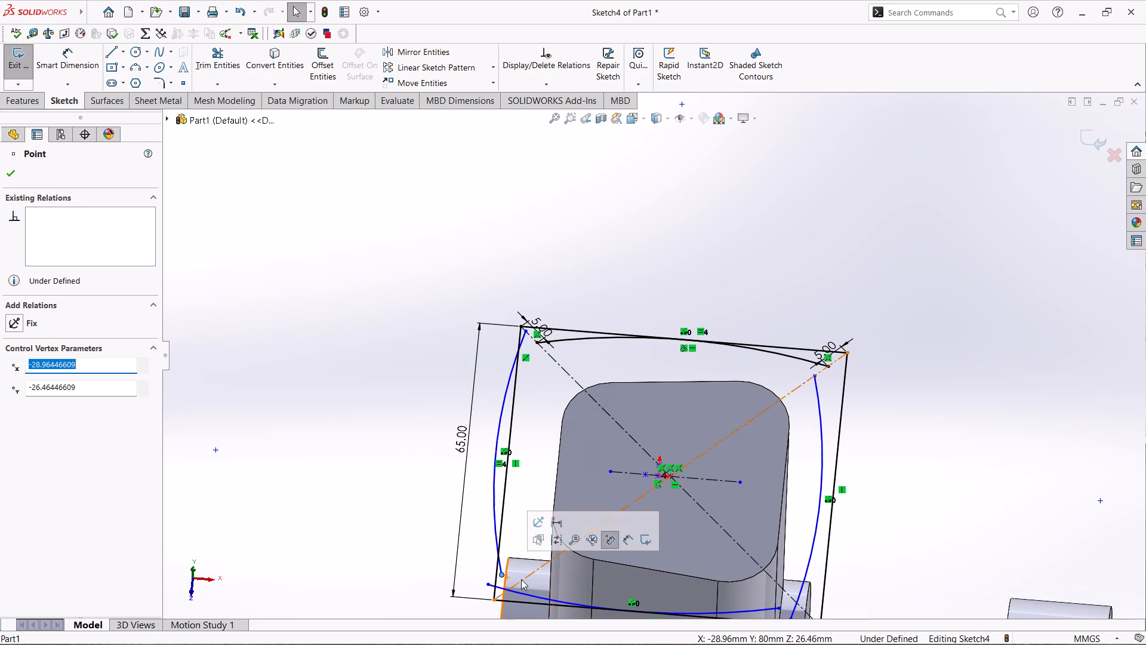
ctrl+click(521, 579)
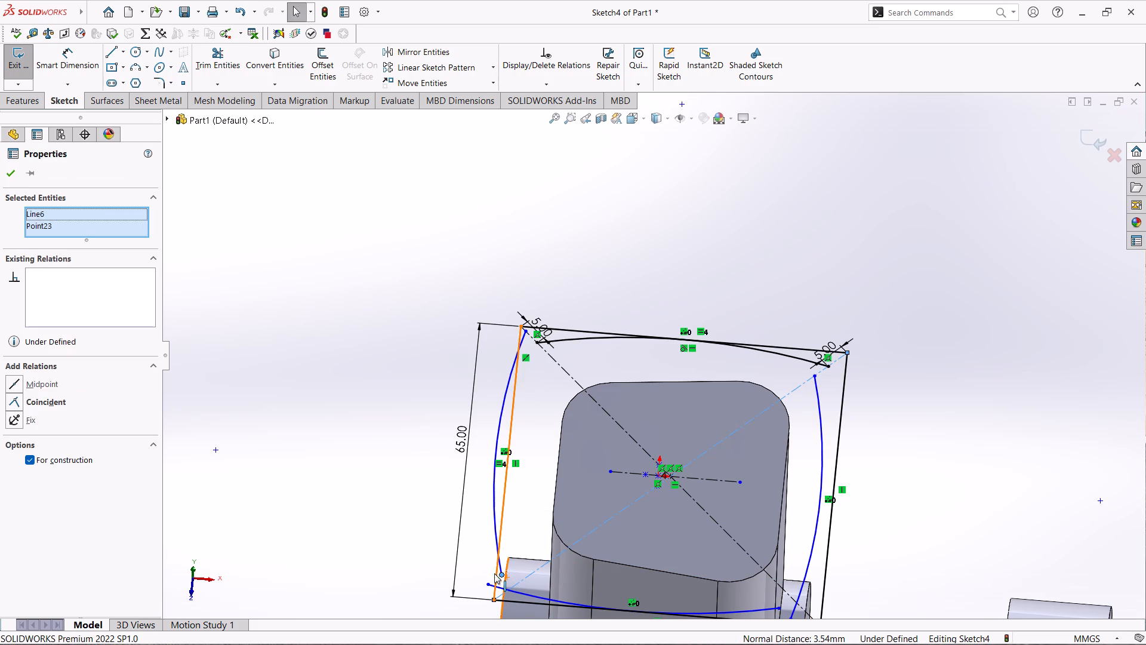
click(42, 402)
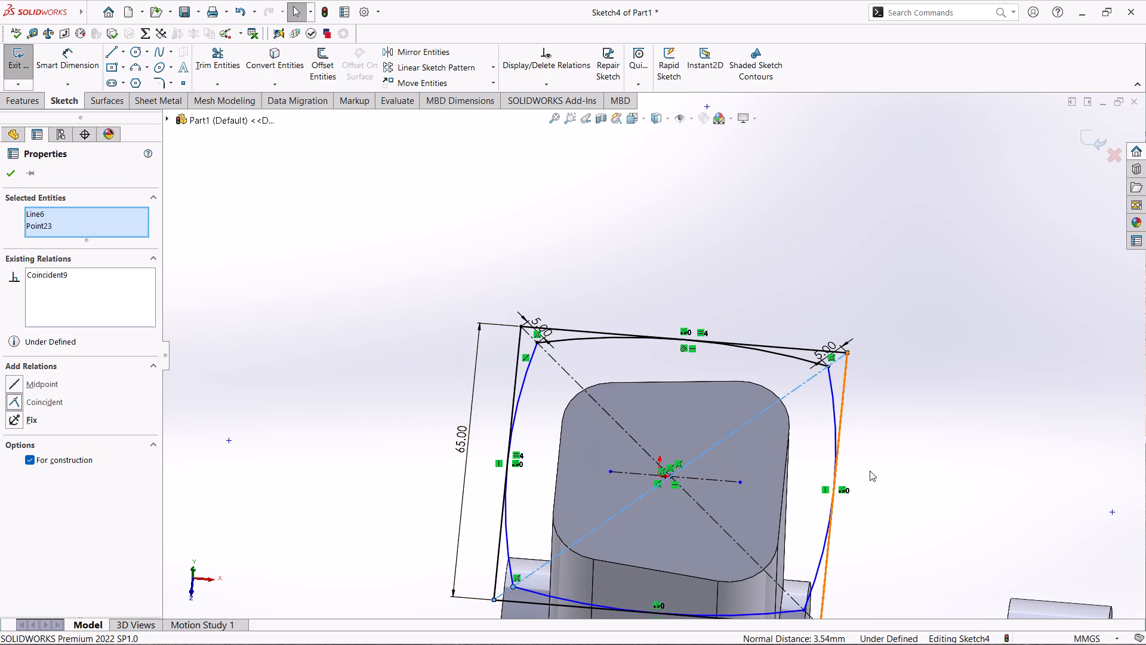
scroll(882, 471, up, 3)
scroll(787, 437, down, 3)
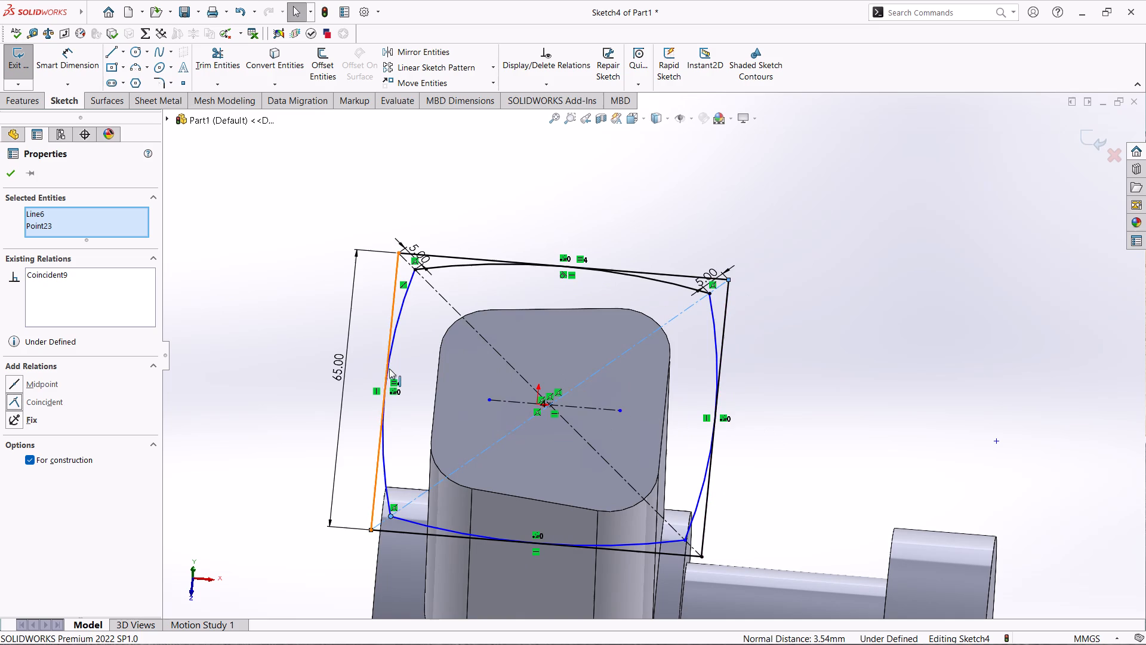
click(13, 176)
Add a Tangent relation between the arc farthest from the neck and the adjacent rectangle side, and clear the selection.
ctrl+click(399, 309)
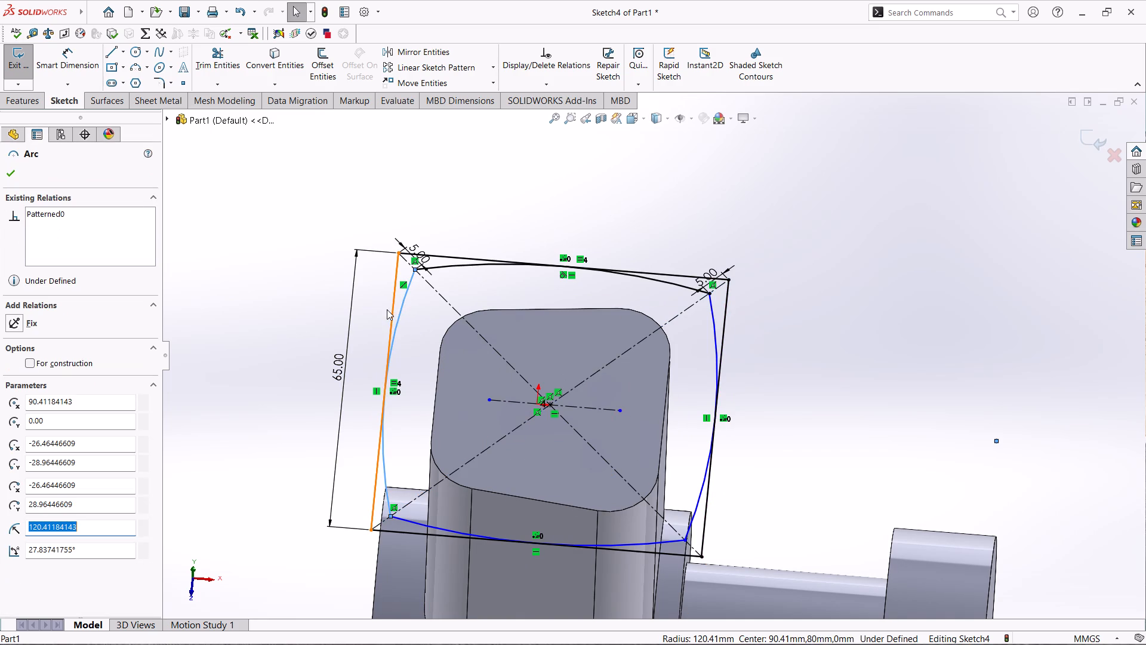
ctrl+click(393, 311)
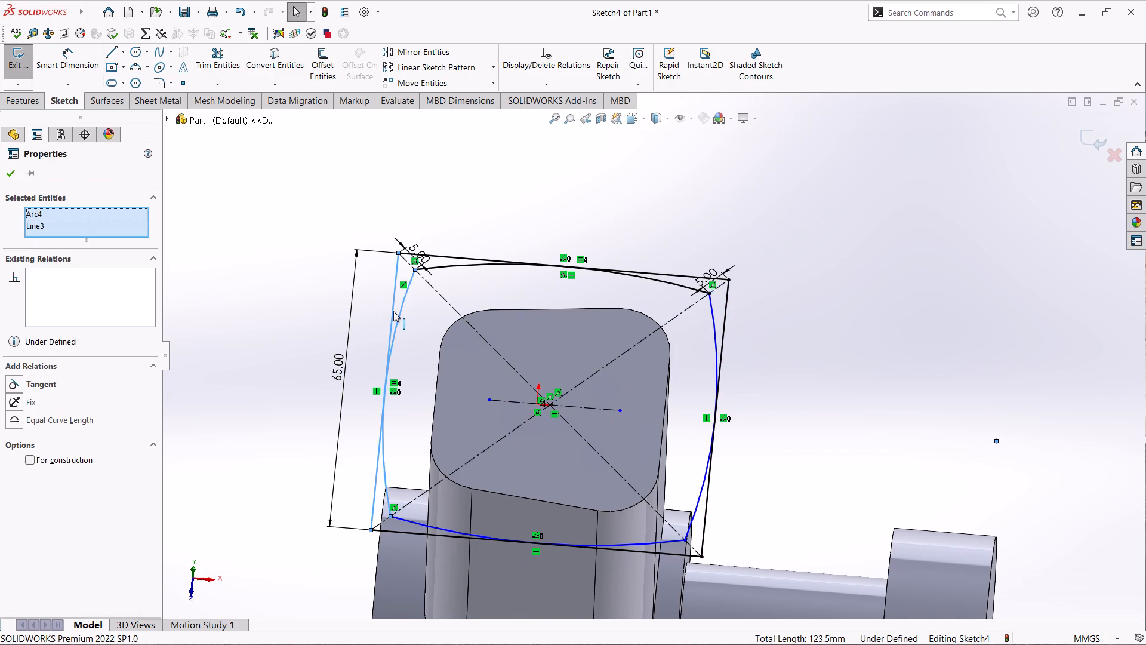
ctrl+click(20, 386)
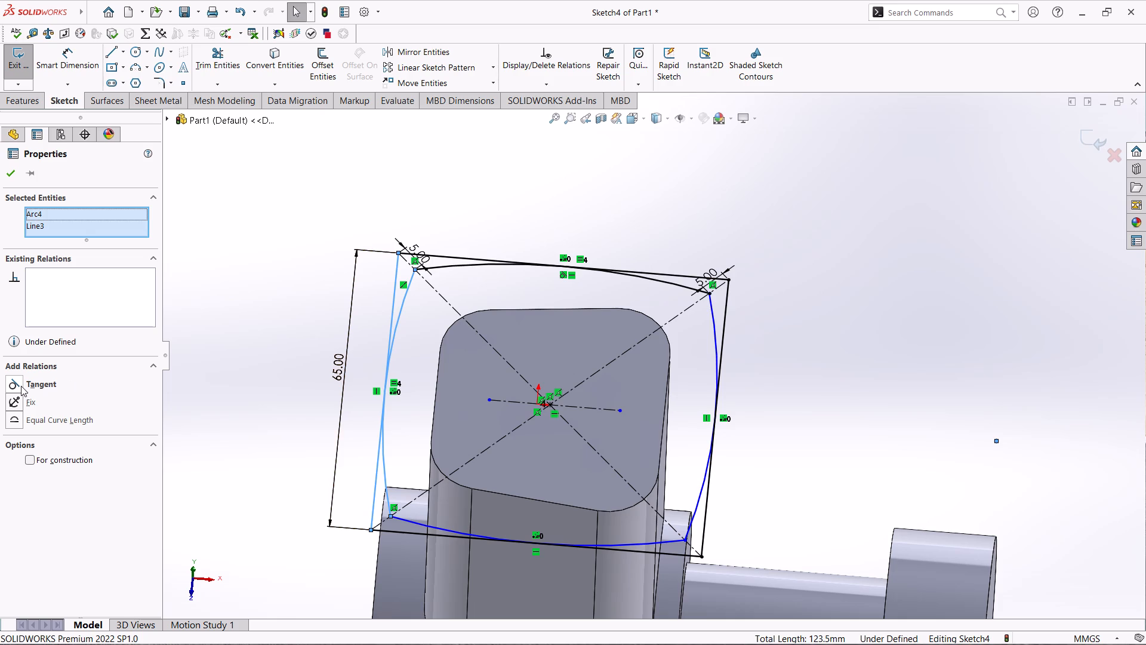
ctrl+click(8, 379)
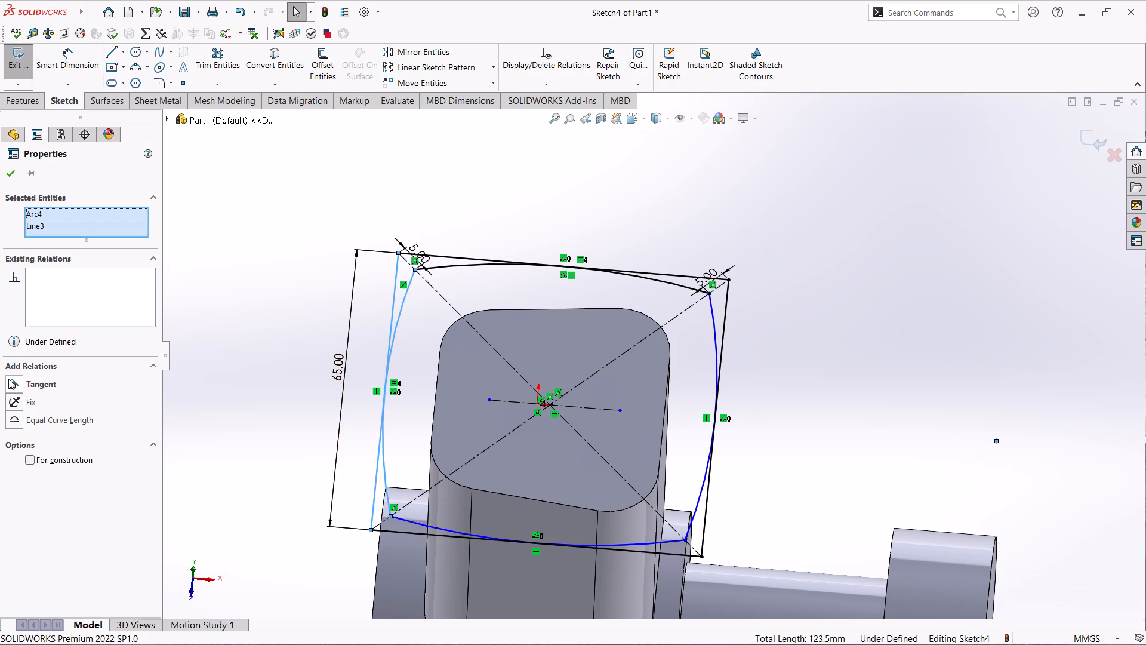
ctrl+click(8, 379)
click(12, 385)
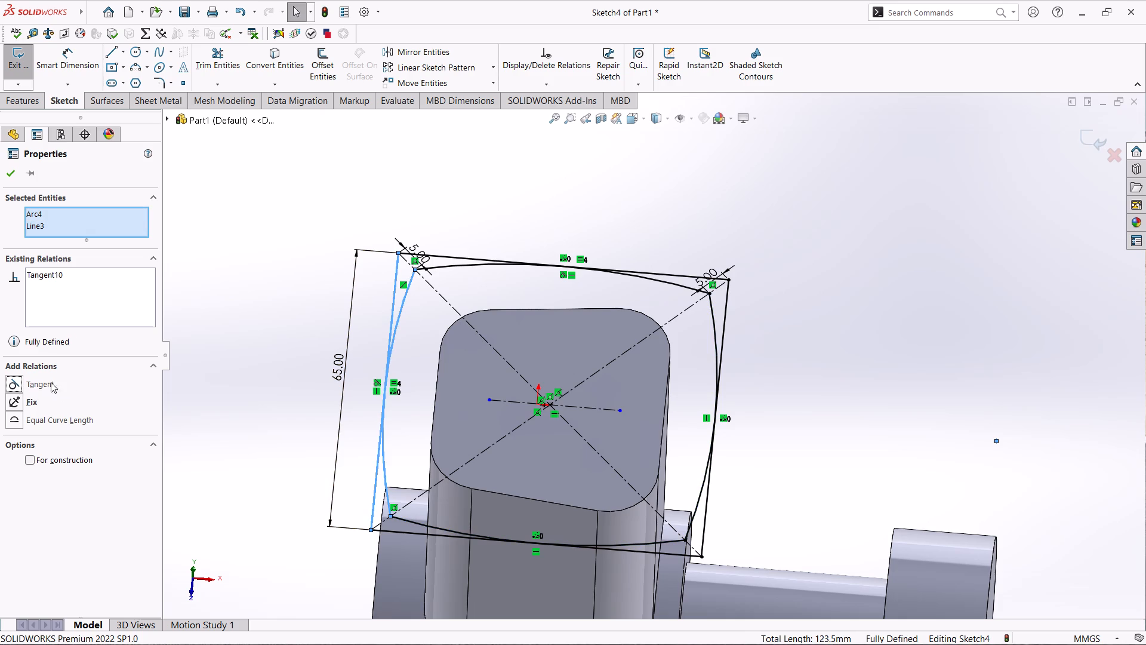
right_click(98, 218)
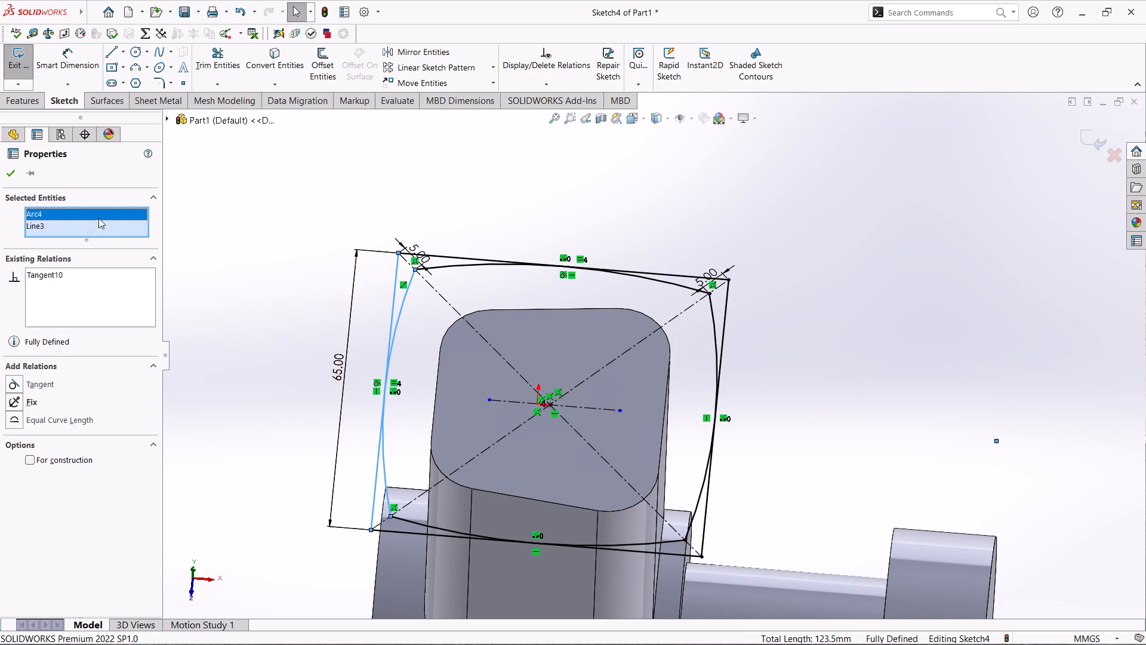
click(123, 223)
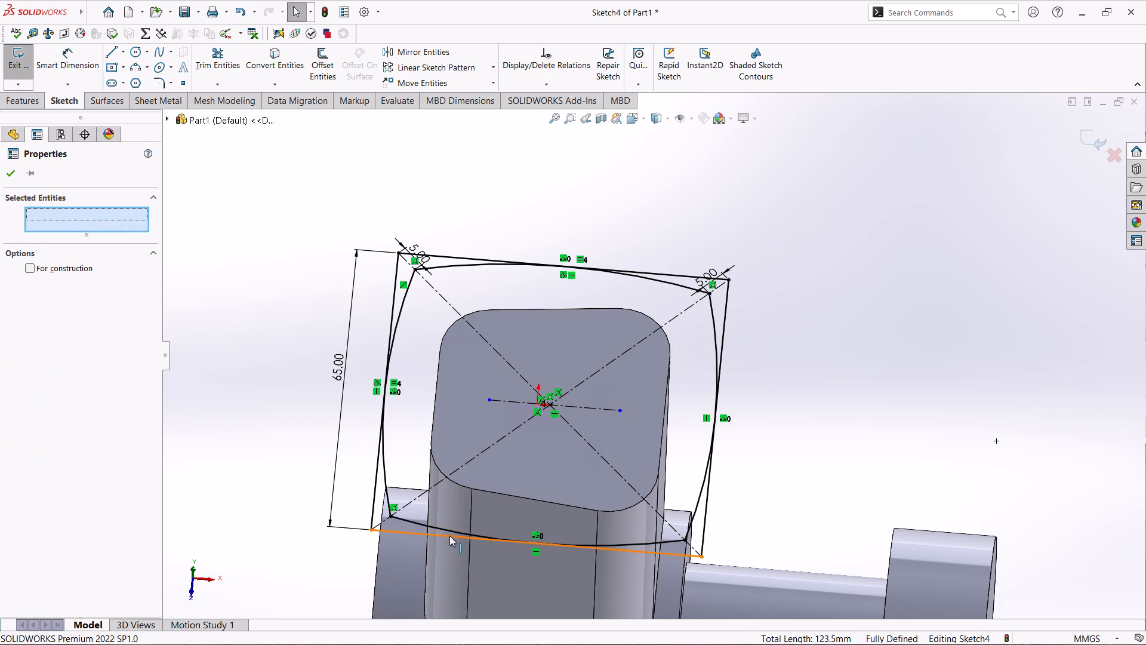
Add a Tangent relation between the lower arc and the rectangle's lower side, and clear the selection.
click(445, 531)
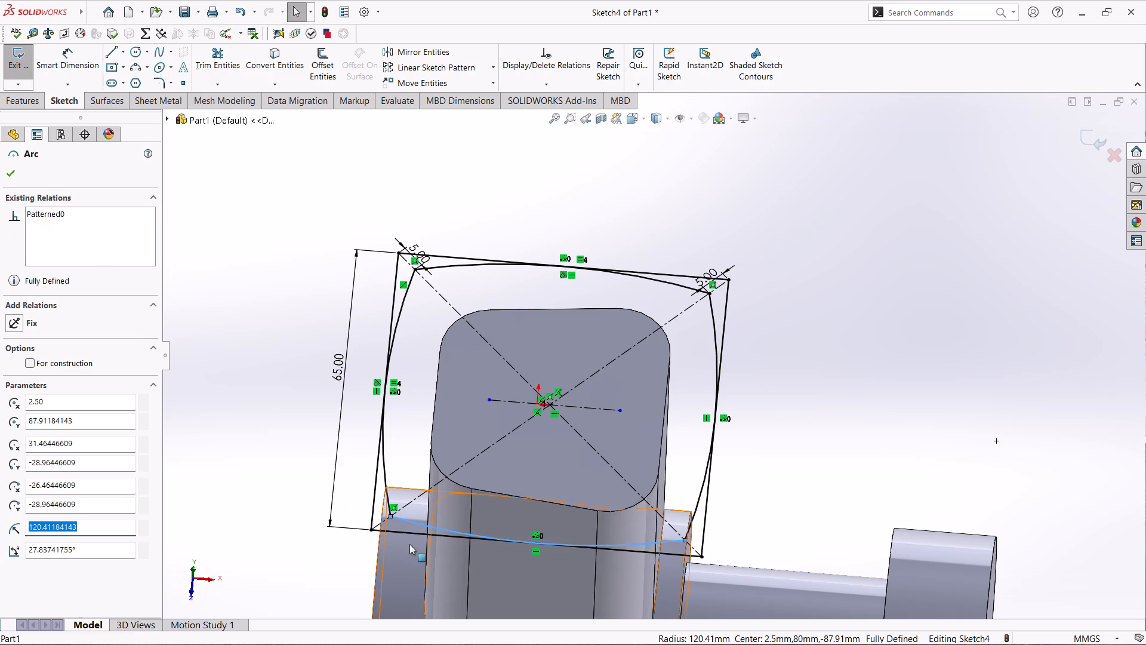
ctrl+click(424, 536)
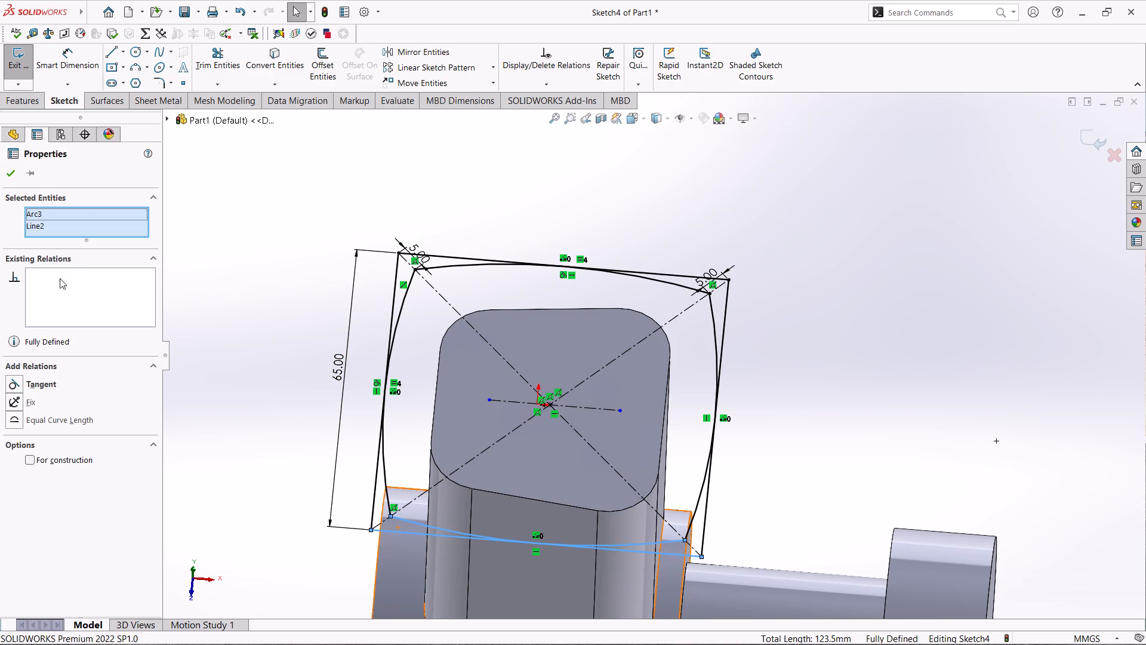
click(13, 380)
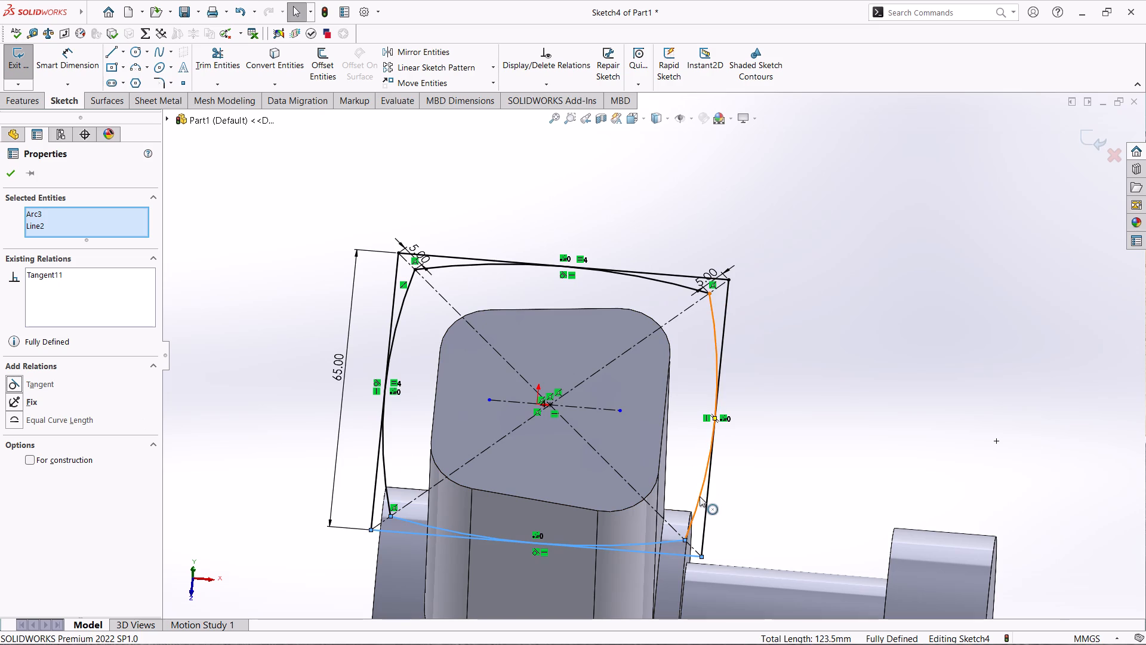
right_click(113, 222)
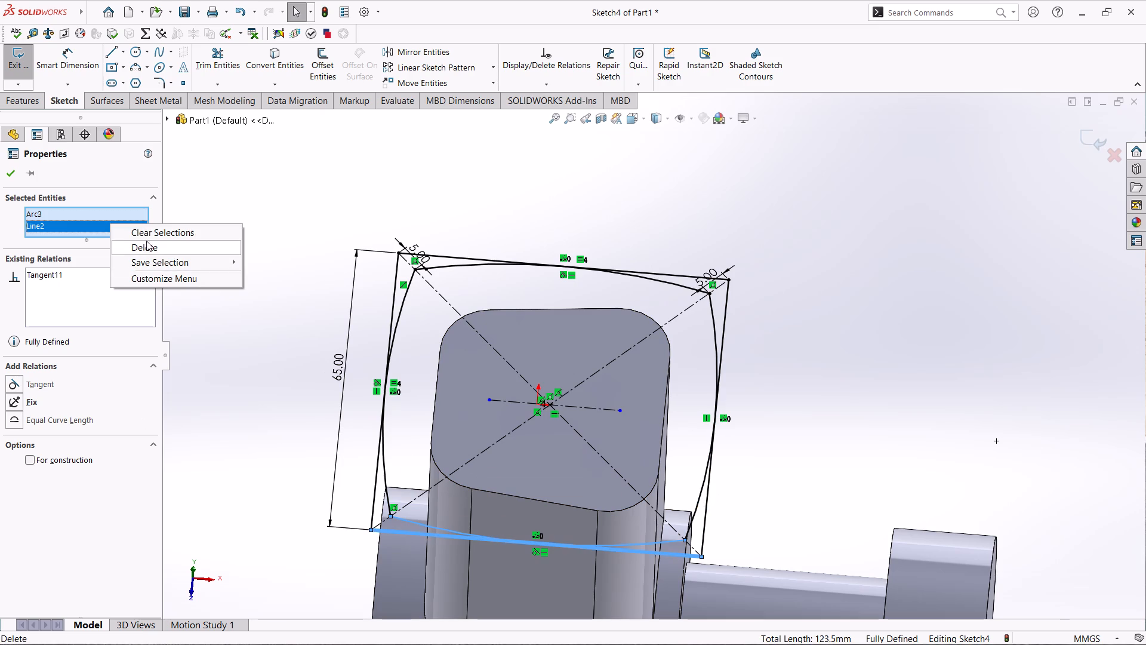
click(146, 234)
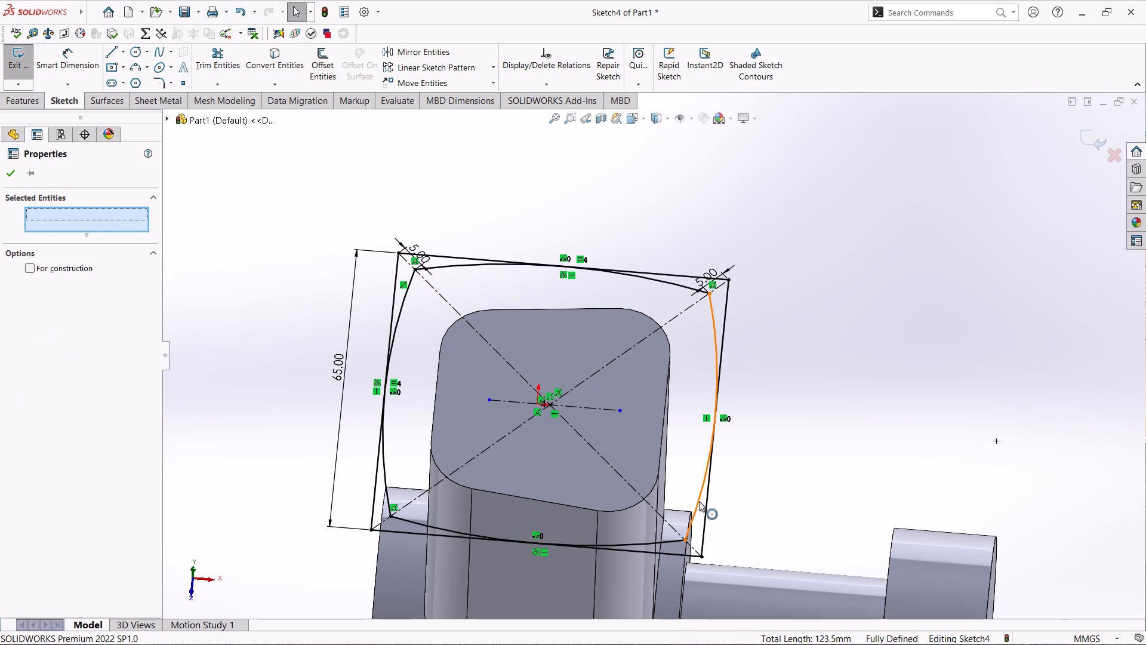
Add a Tangent relation between the neck-side arc and the adjacent rectangle side.
ctrl+click(699, 501)
ctrl+click(704, 511)
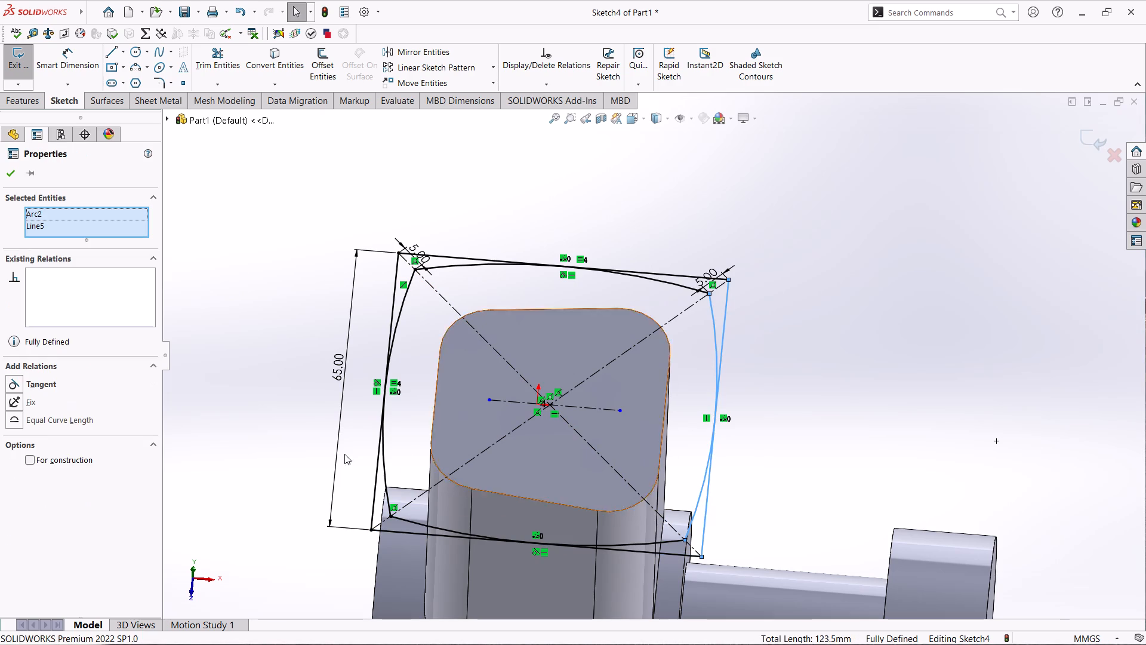
click(19, 385)
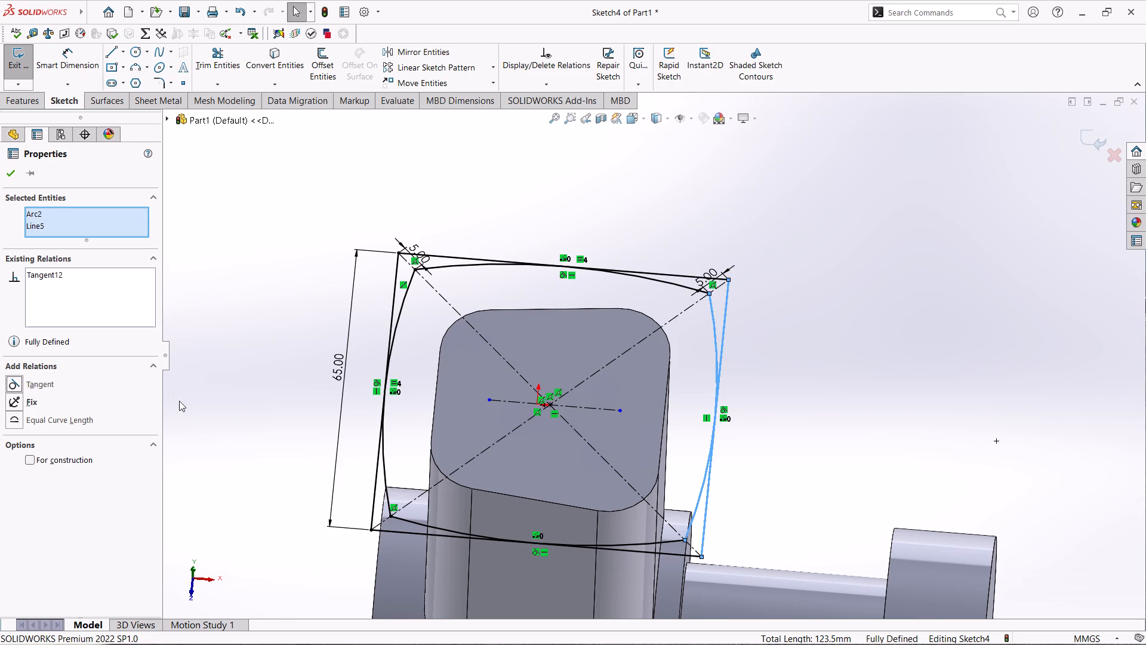
click(12, 173)
Extrude the full area enclosed by the four arcs, including the inner block-outline region, 2 mm as a merged plate.
click(19, 104)
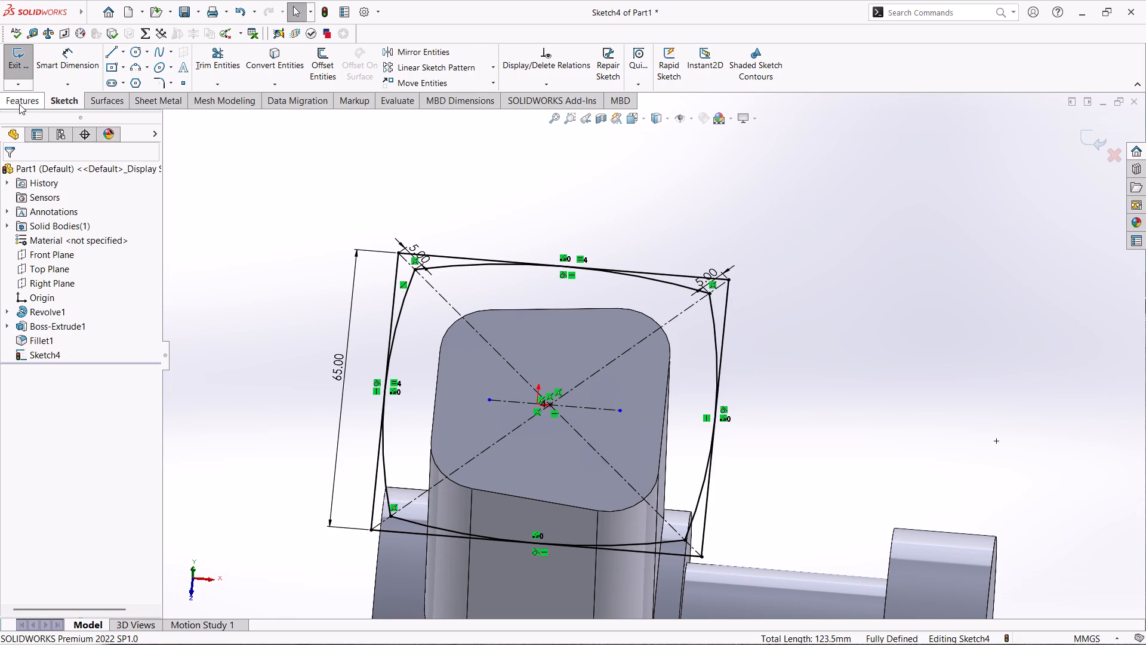
click(25, 76)
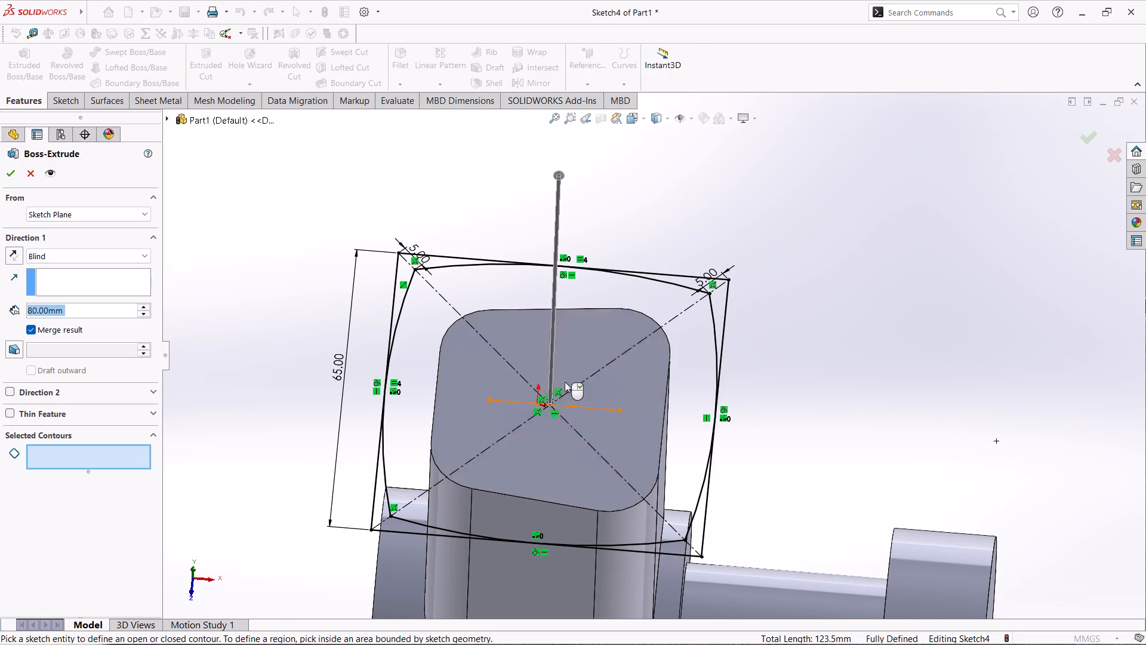
click(624, 293)
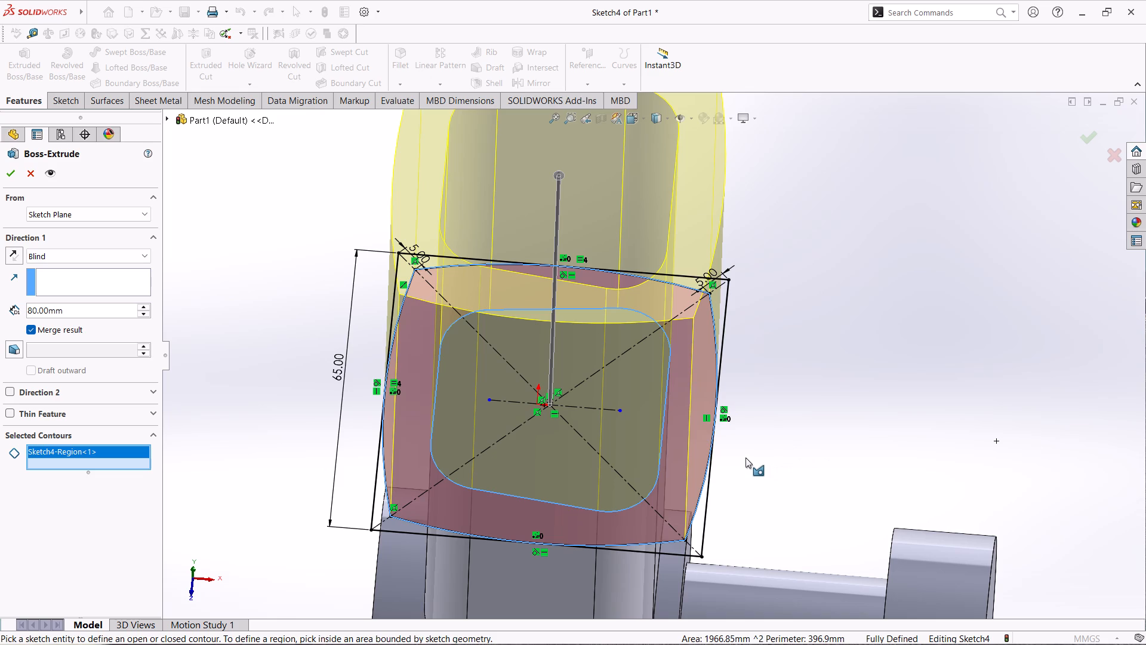
click(520, 420)
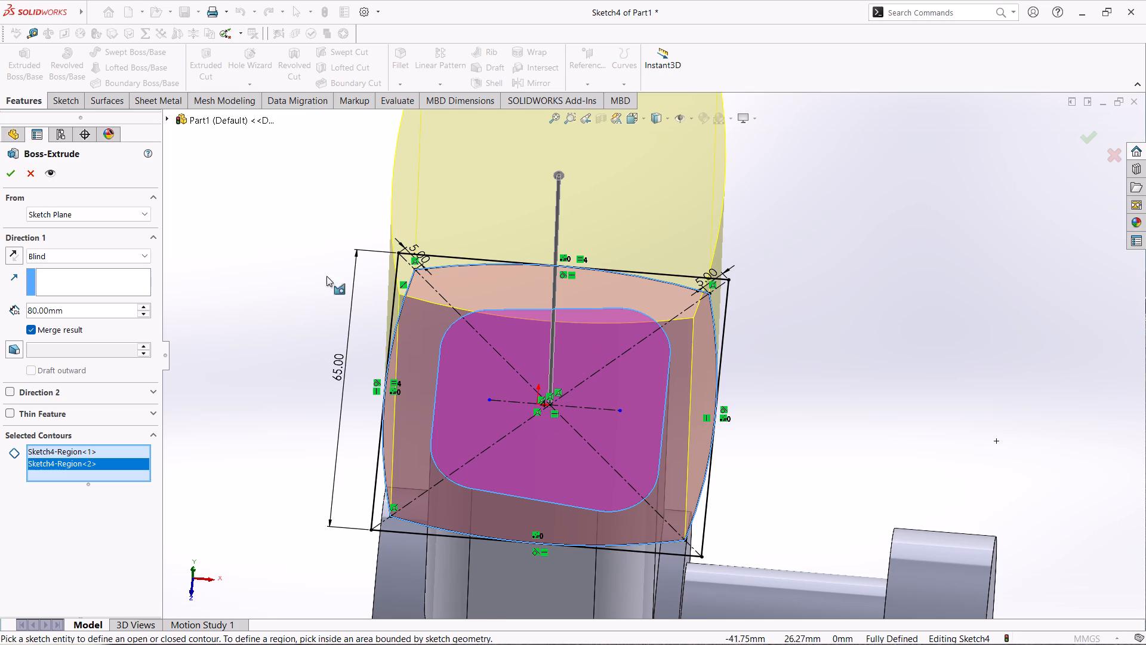
drag(85, 317, 0, 319)
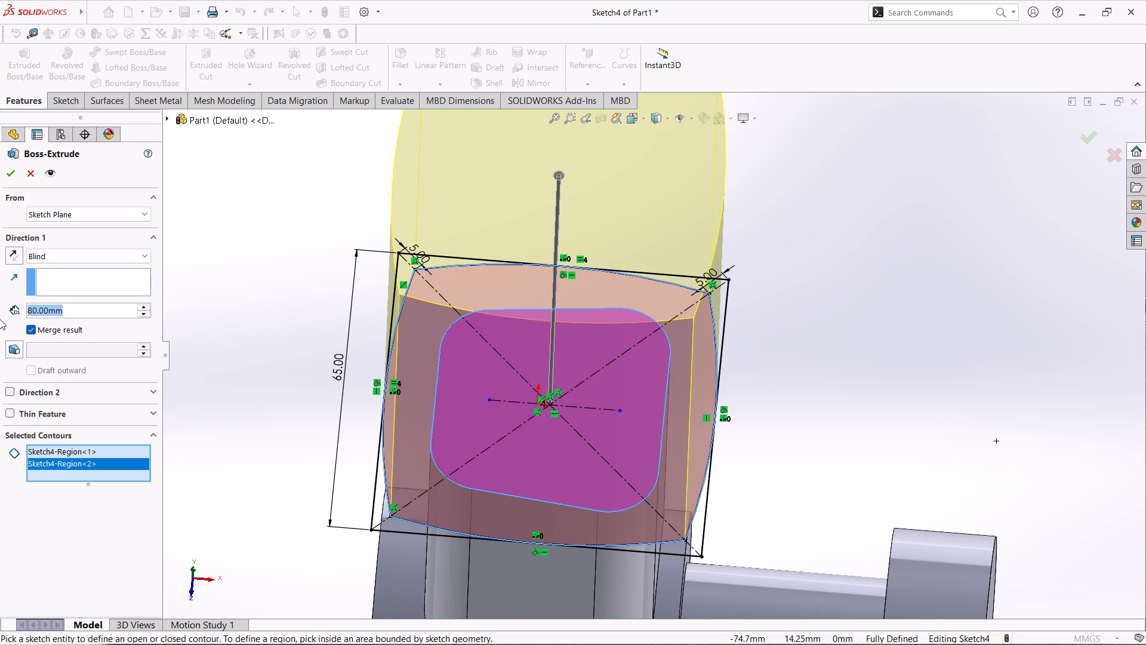
key(2)
key(Return)
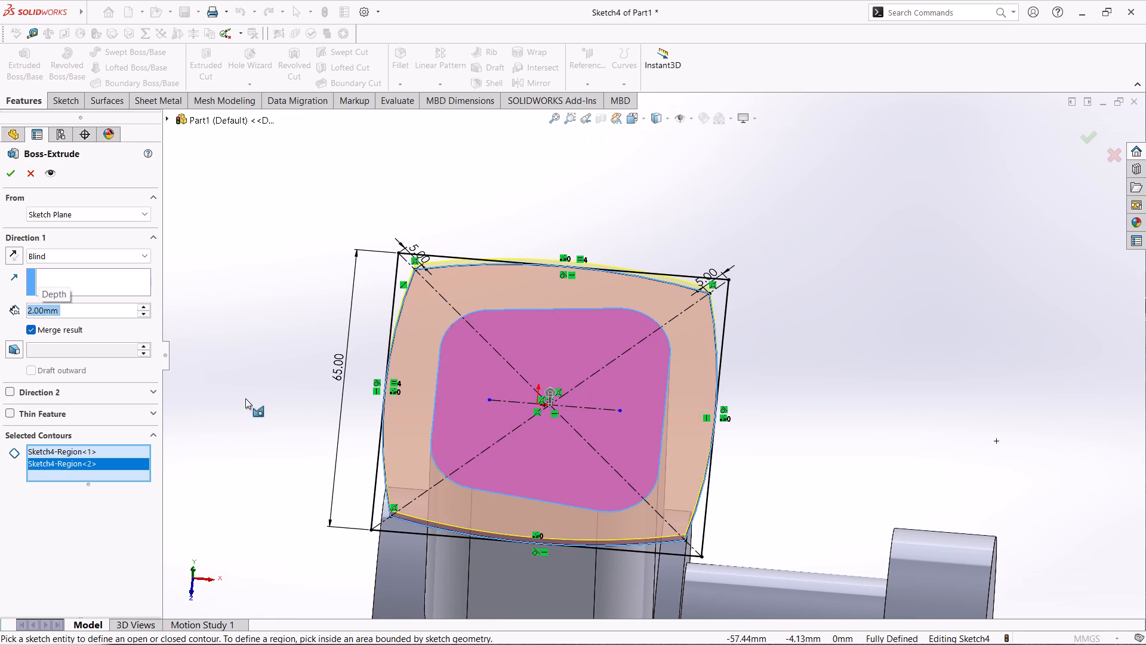
middle_drag(763, 460, 767, 364)
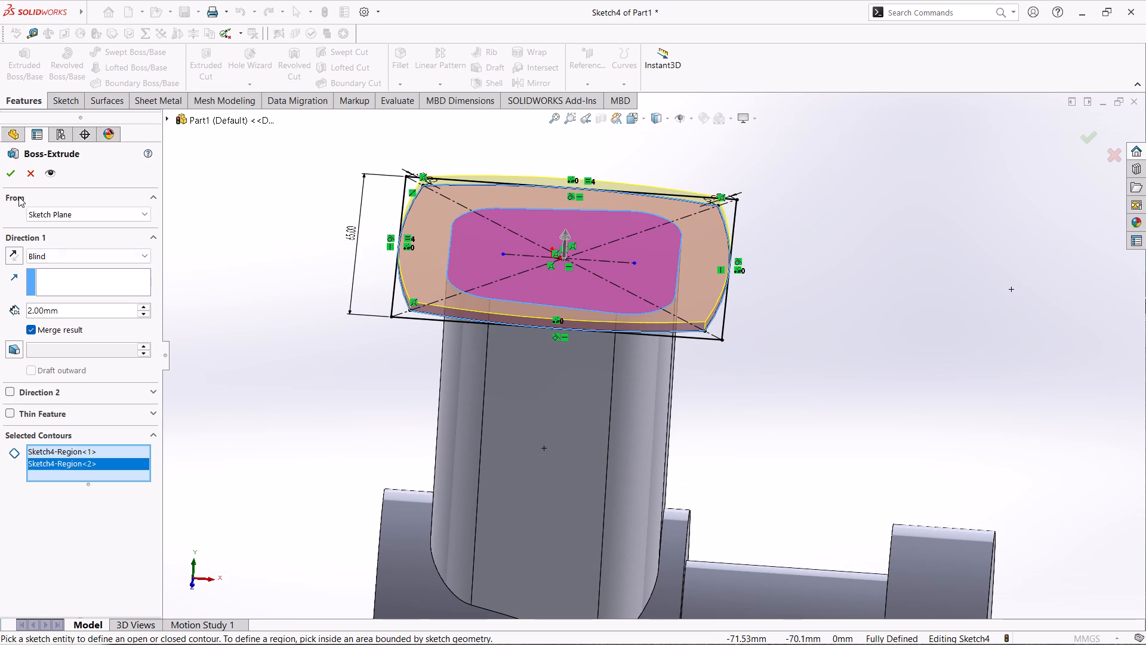
click(2, 174)
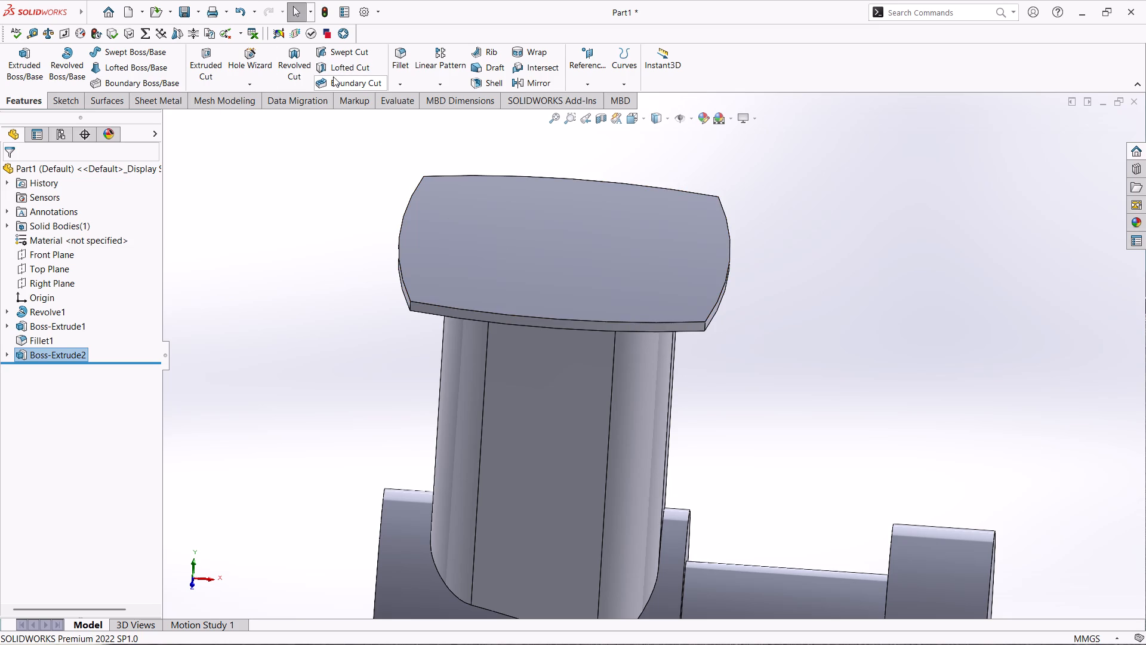
Set up a linear pattern of the arc-sided plate using the Top Plane as Direction 1, reversed toward the revolved body.
click(440, 69)
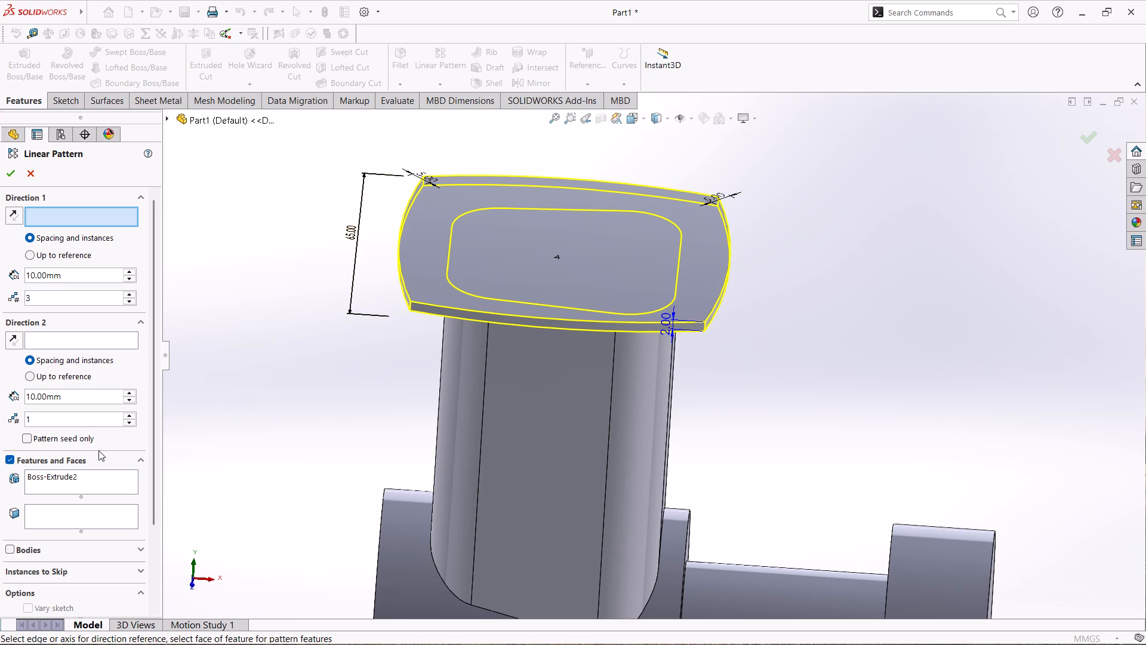
click(166, 125)
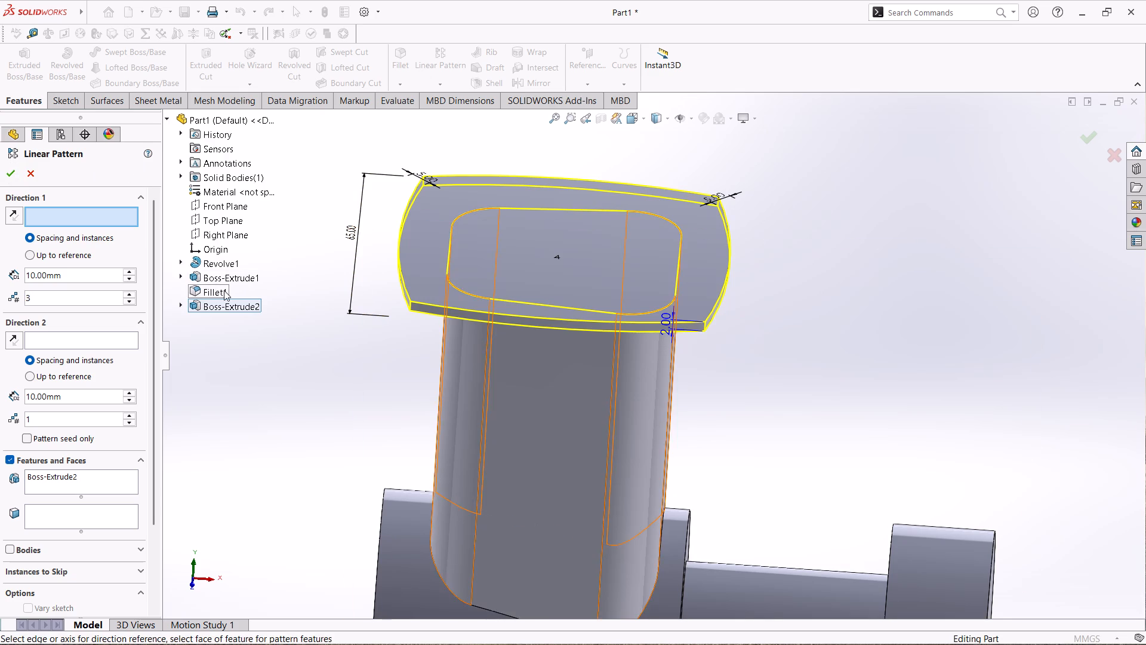
click(234, 222)
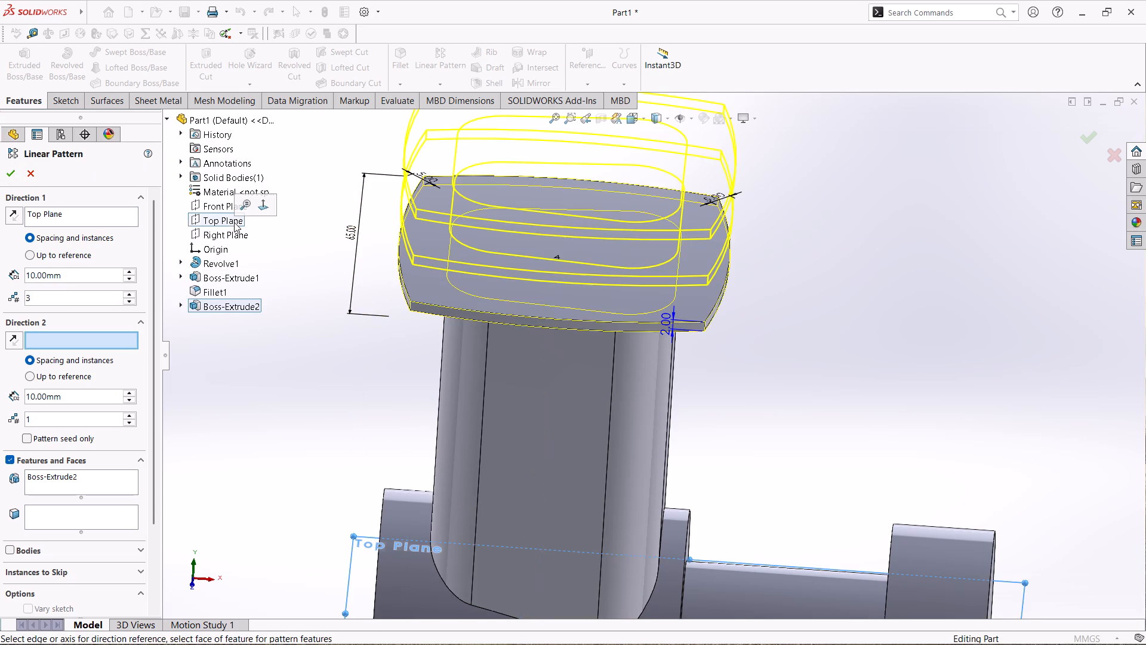
scroll(288, 302, up, 3)
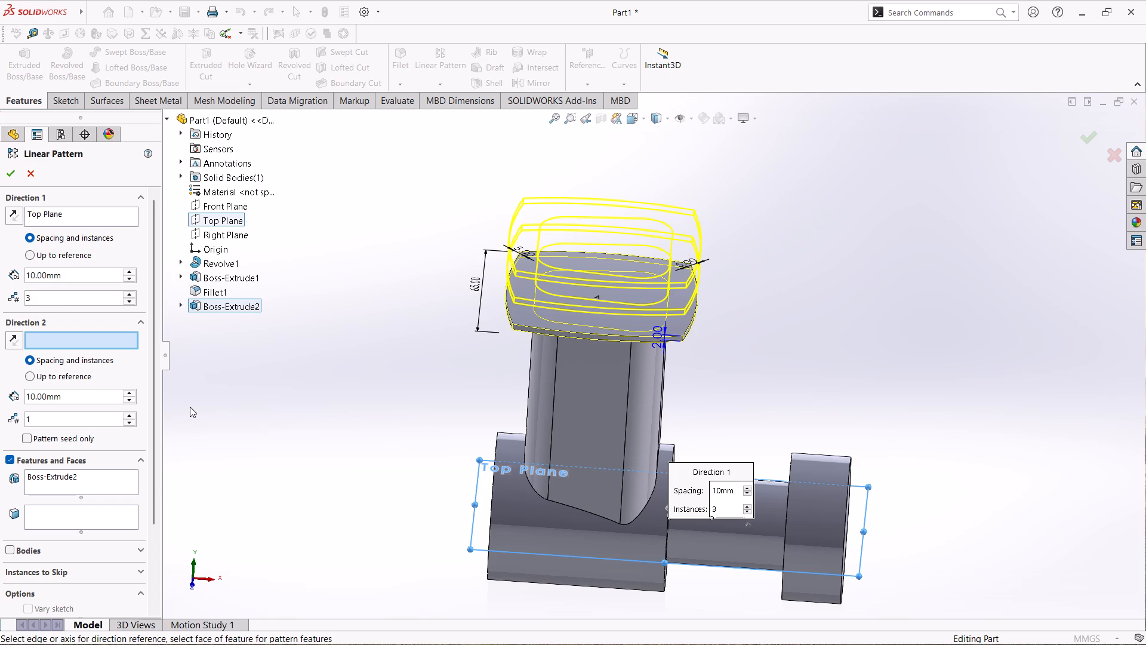
click(10, 215)
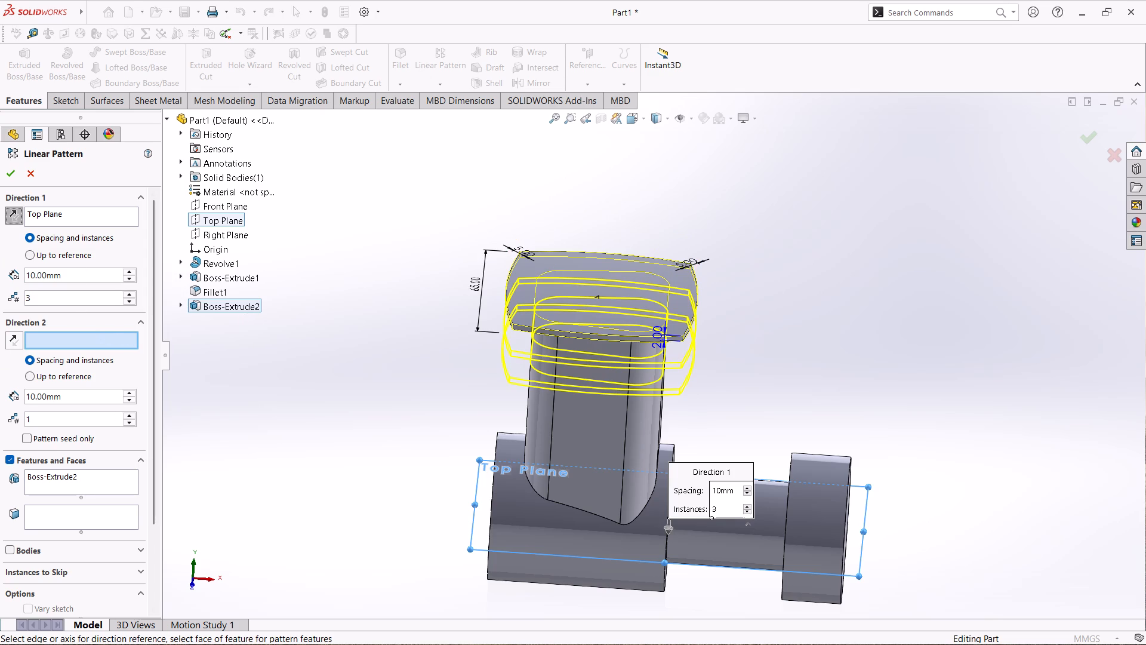
Set the plate pattern's Direction 1 spacing to 6 mm with 4 instances and create the pattern.
drag(68, 274, 0, 287)
key(6)
key(Return)
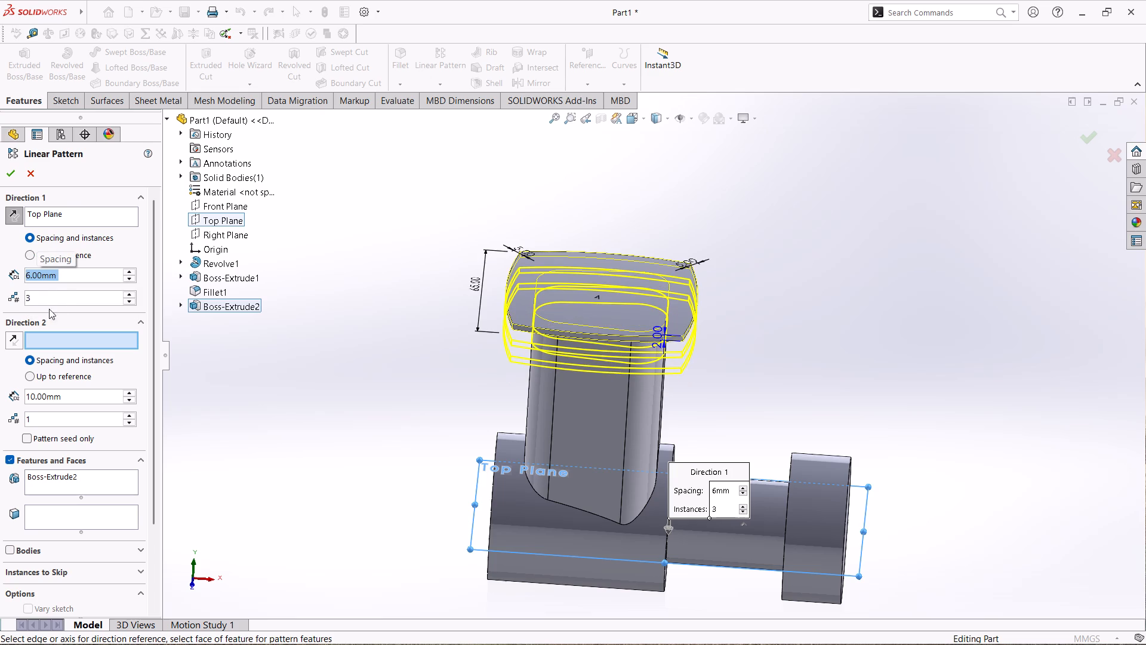
drag(58, 290, 0, 290)
click(41, 291)
click(42, 299)
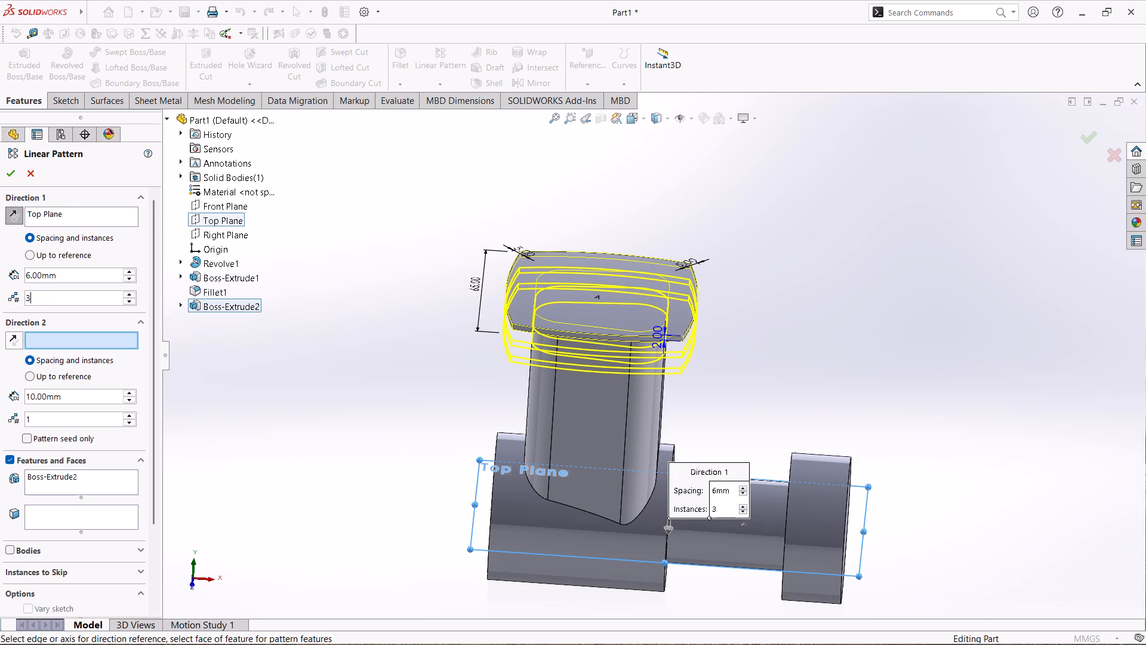
triple_click(42, 300)
double_click(43, 301)
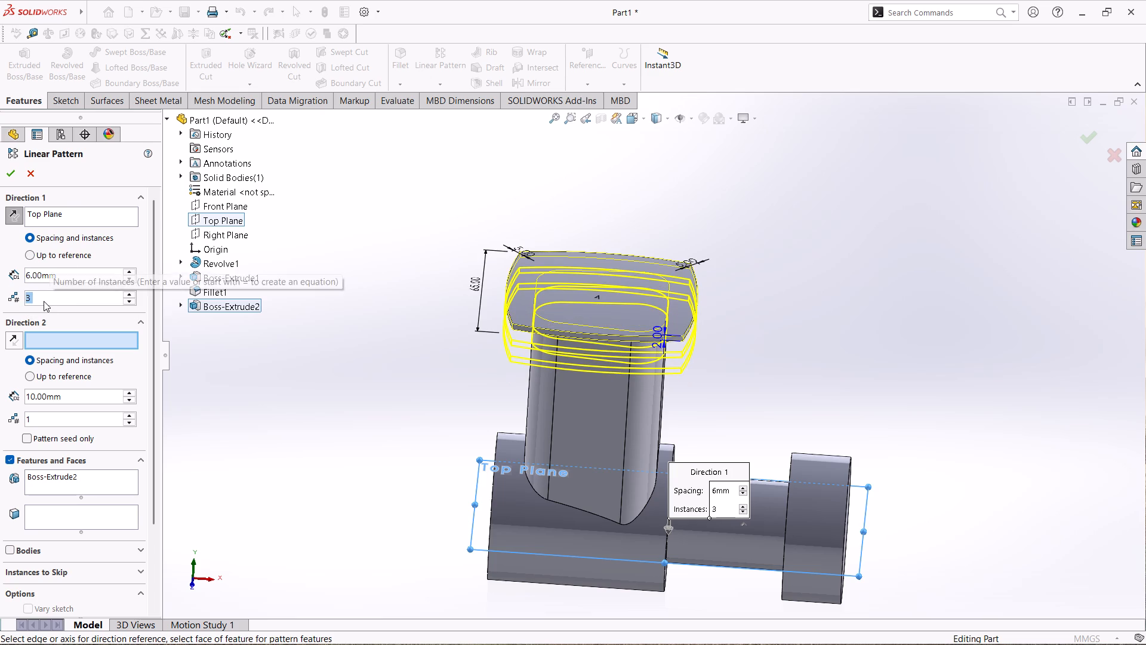
key(4)
key(Return)
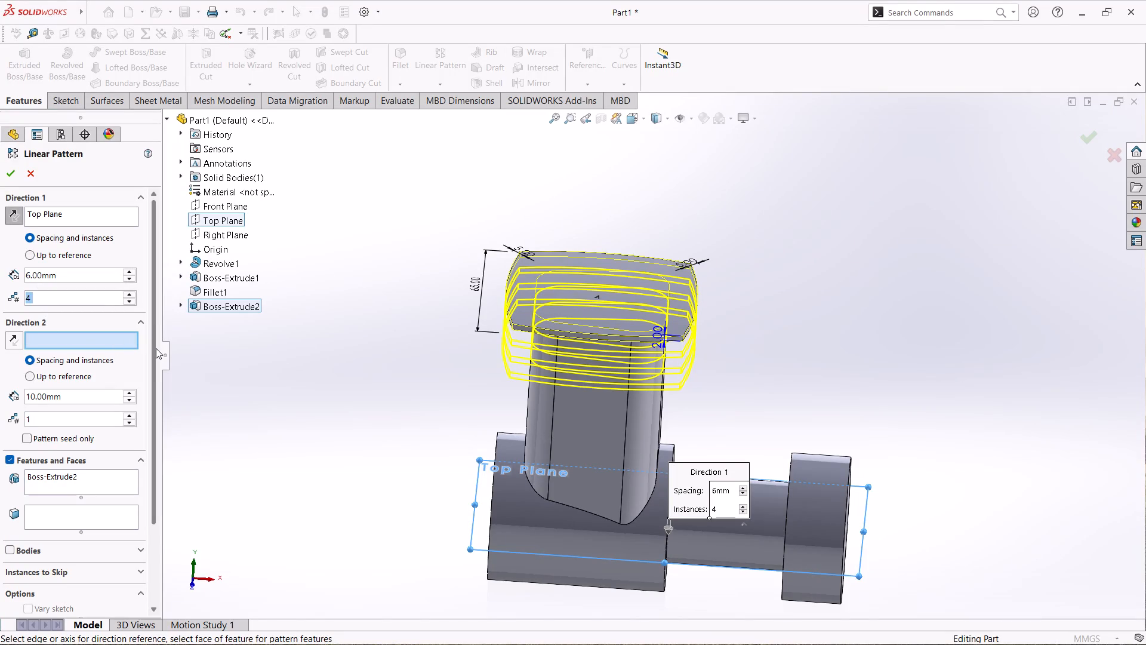
click(8, 173)
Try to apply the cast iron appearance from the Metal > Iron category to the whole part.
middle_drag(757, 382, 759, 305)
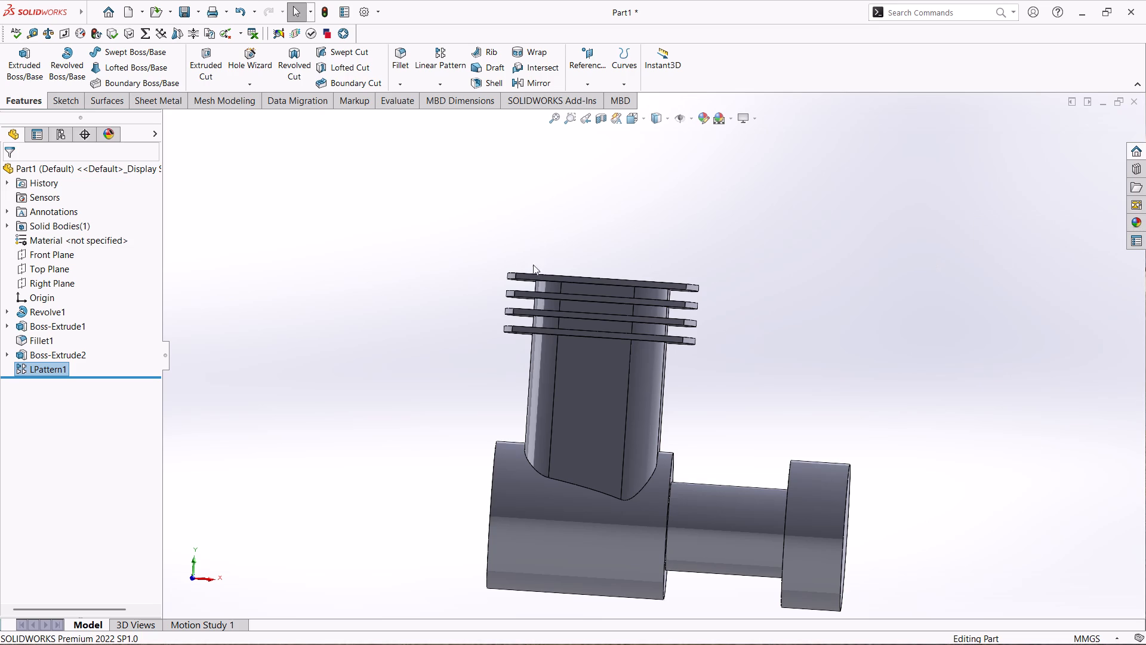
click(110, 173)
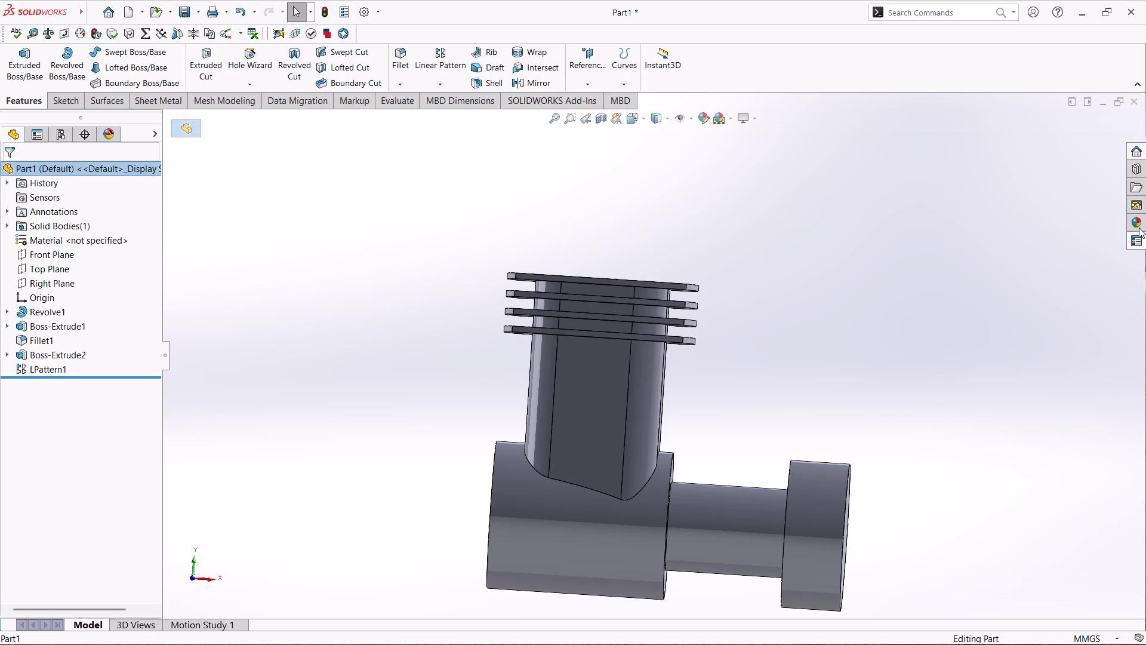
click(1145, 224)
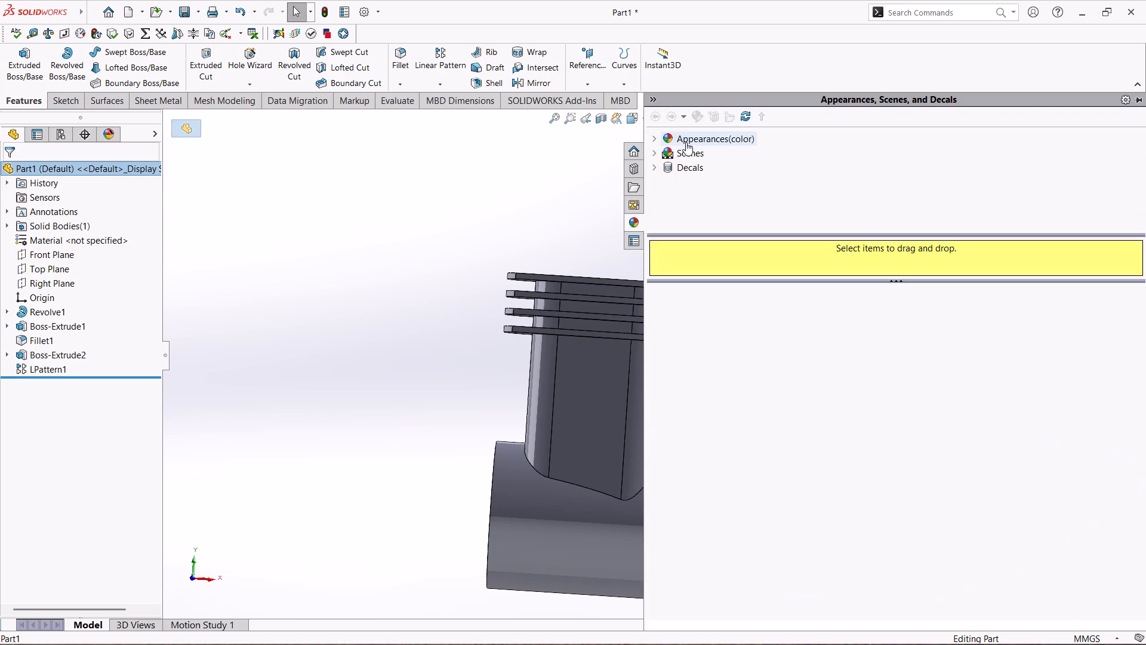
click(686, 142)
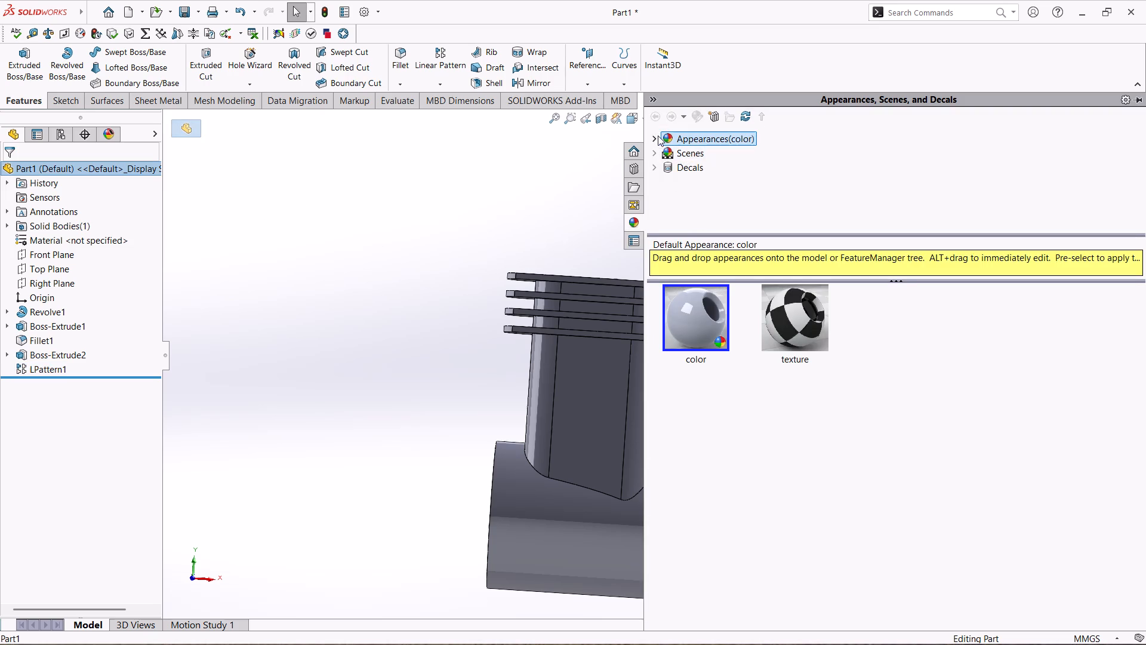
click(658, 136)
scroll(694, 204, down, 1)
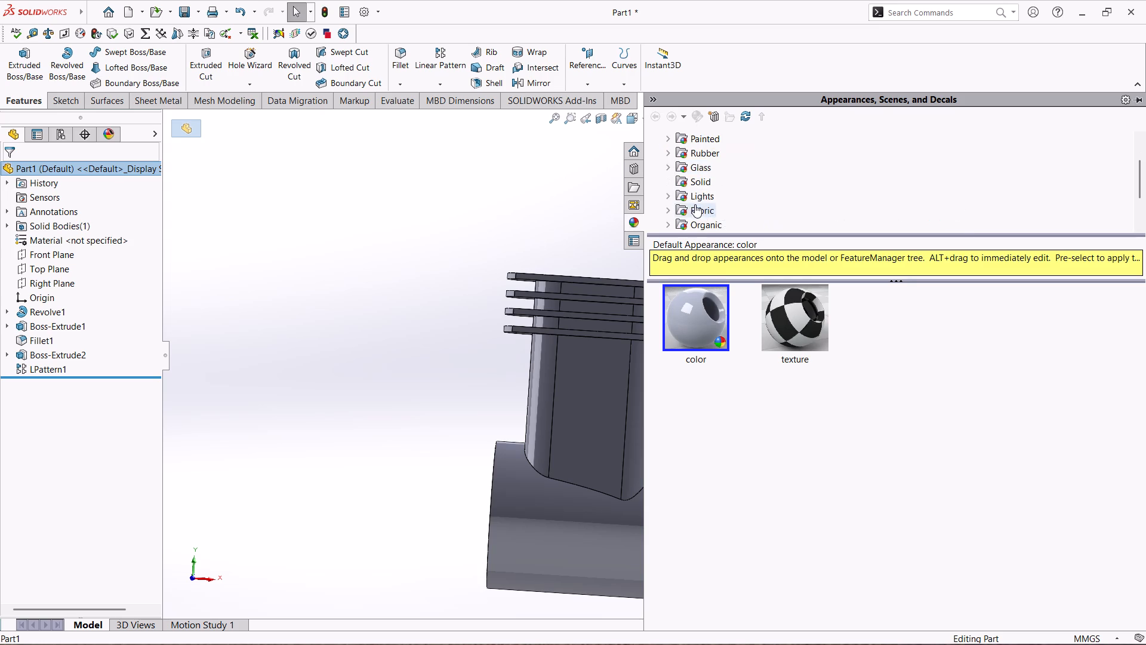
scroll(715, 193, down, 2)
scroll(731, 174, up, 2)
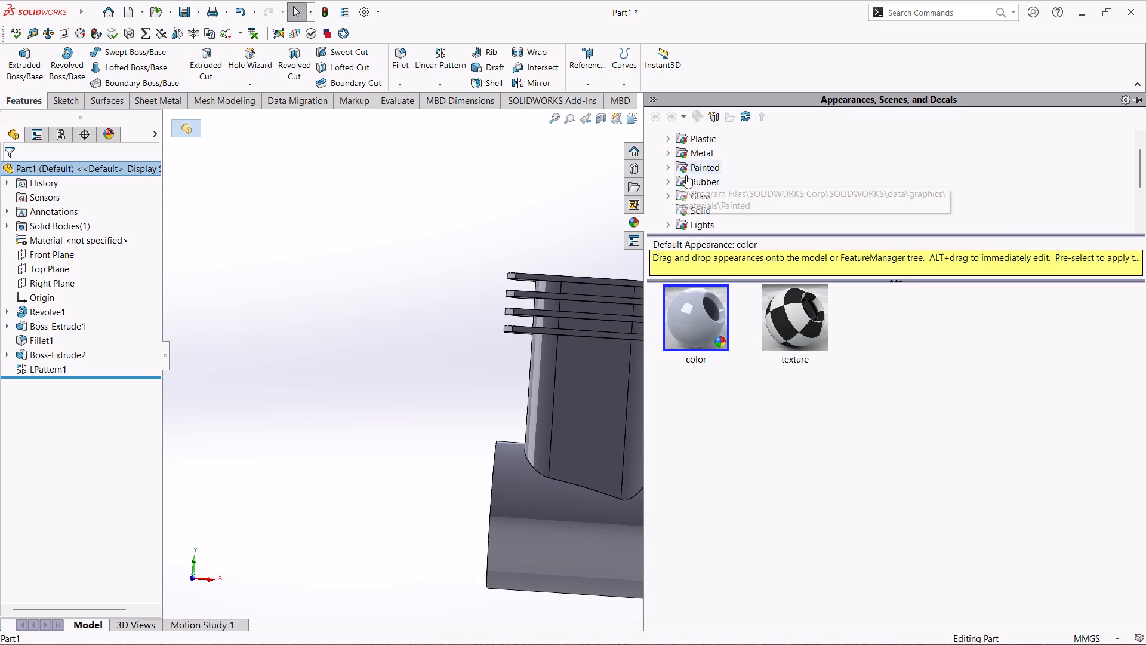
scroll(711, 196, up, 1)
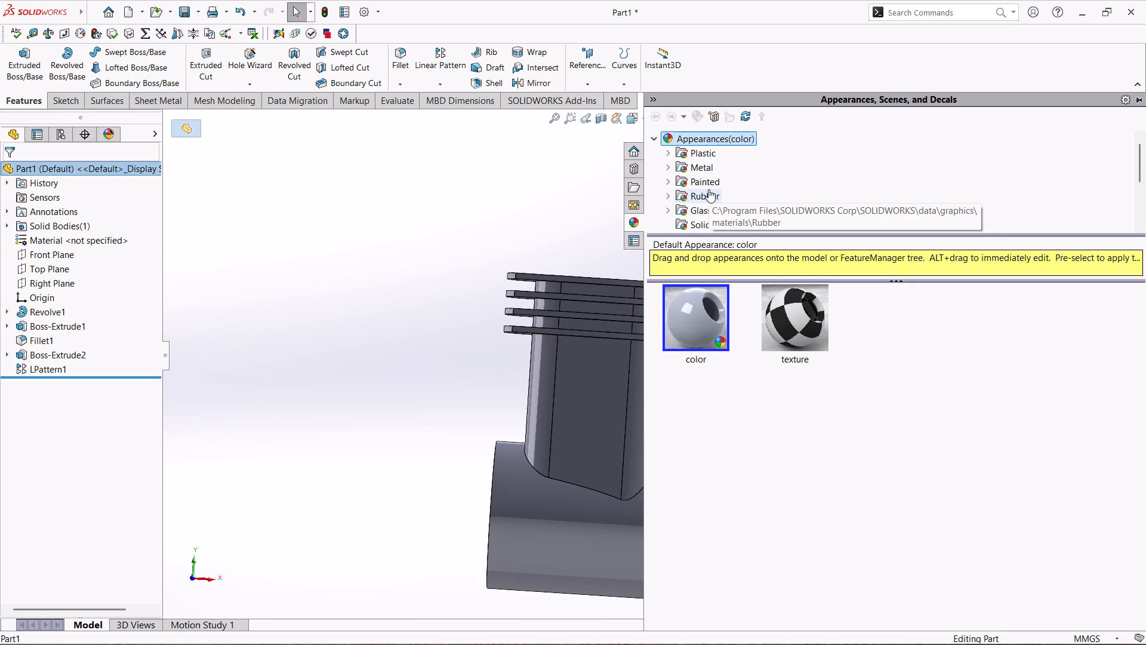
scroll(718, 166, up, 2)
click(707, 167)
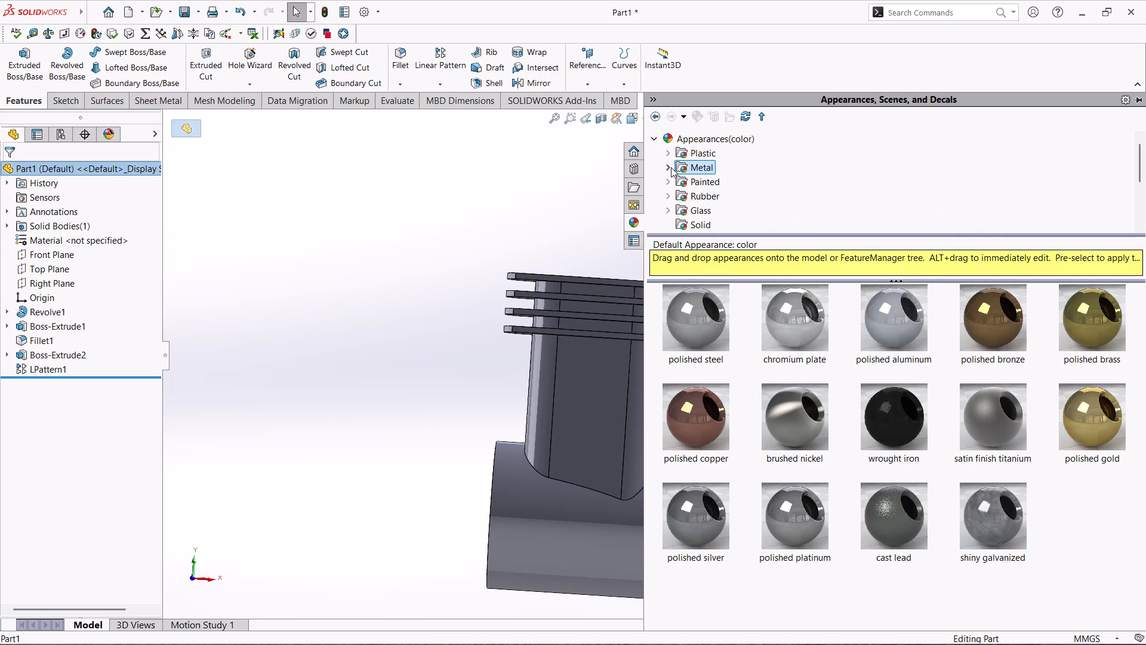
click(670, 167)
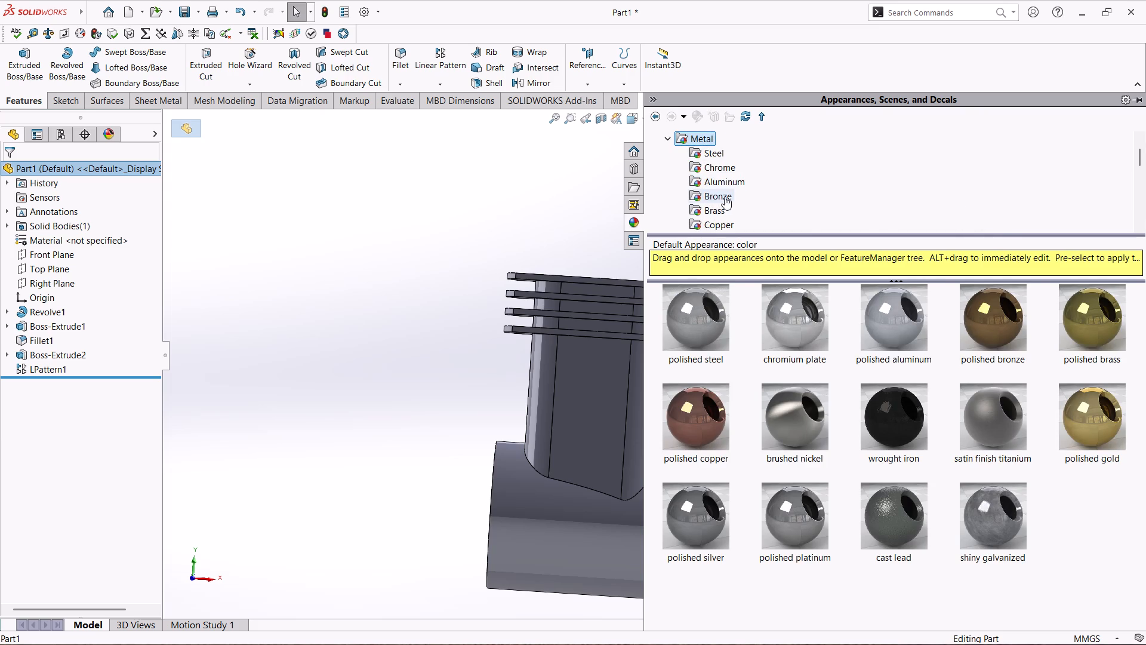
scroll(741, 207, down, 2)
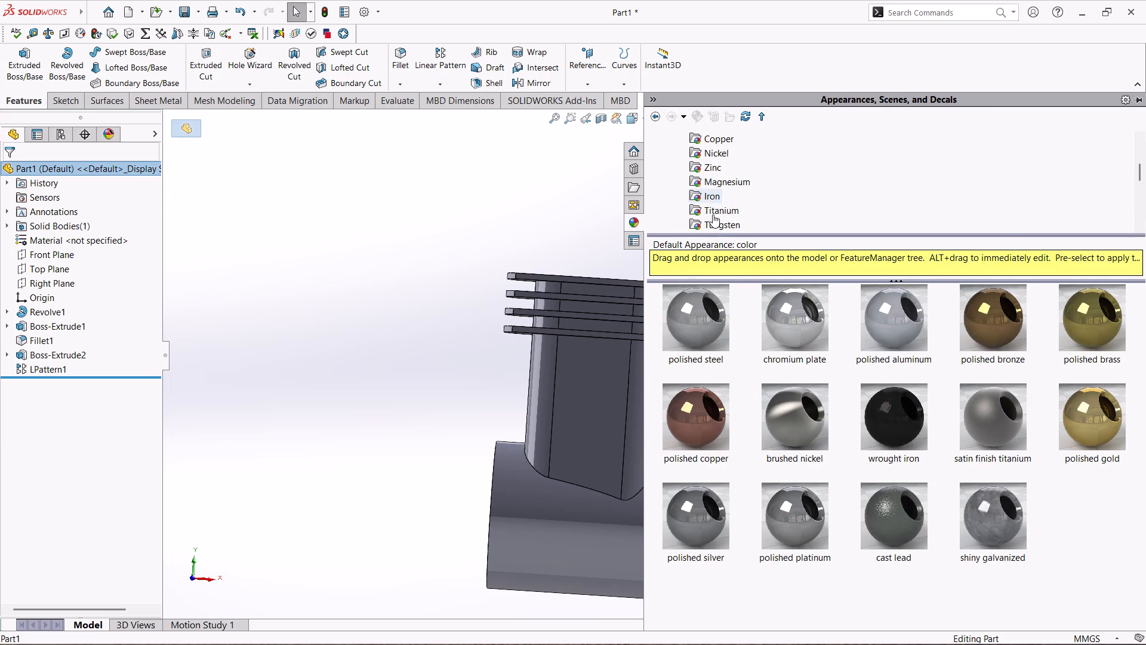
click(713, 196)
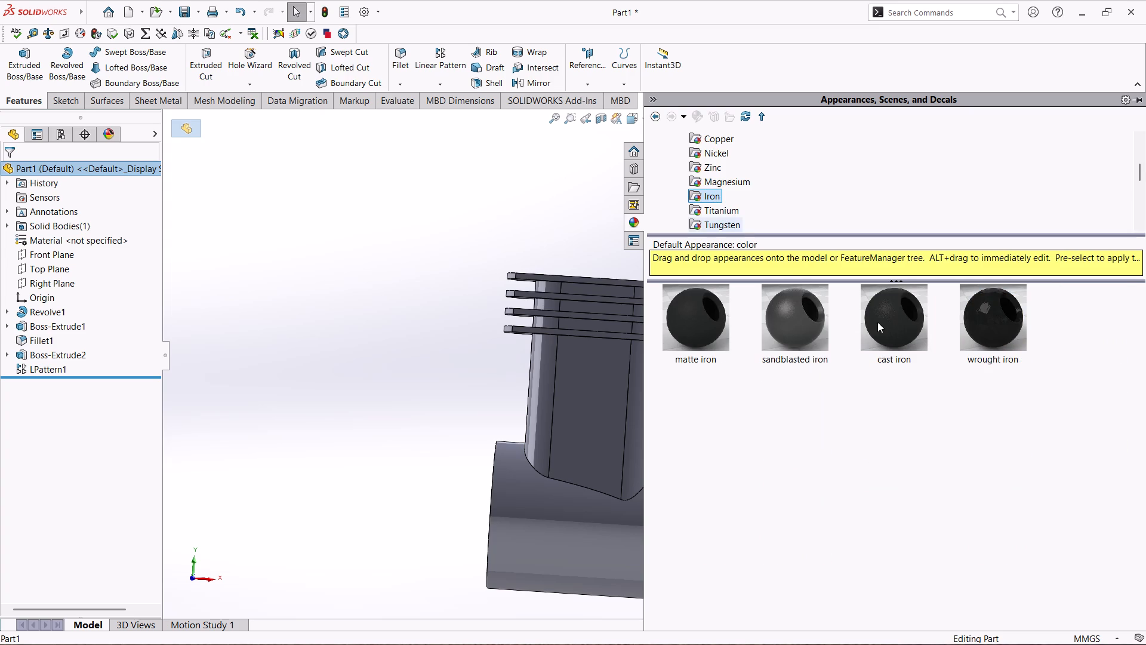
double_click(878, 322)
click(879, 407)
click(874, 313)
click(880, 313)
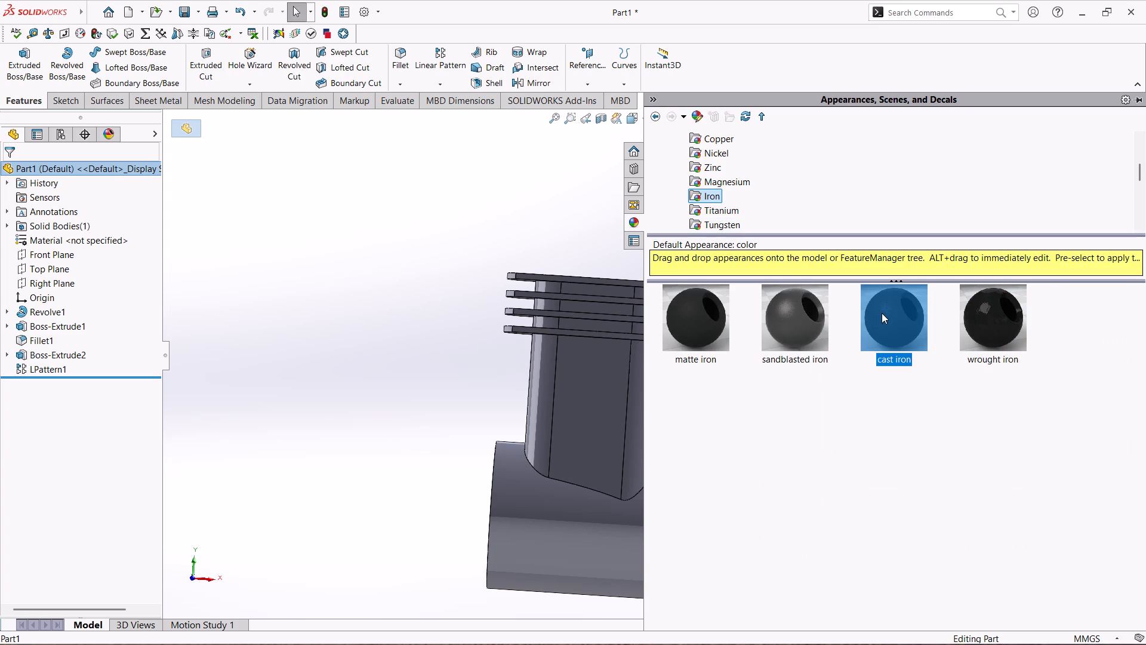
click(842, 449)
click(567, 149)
Set the whole part's colour to the standard light grey swatch (red 192, green 192) and inspect the recoloured model.
click(702, 117)
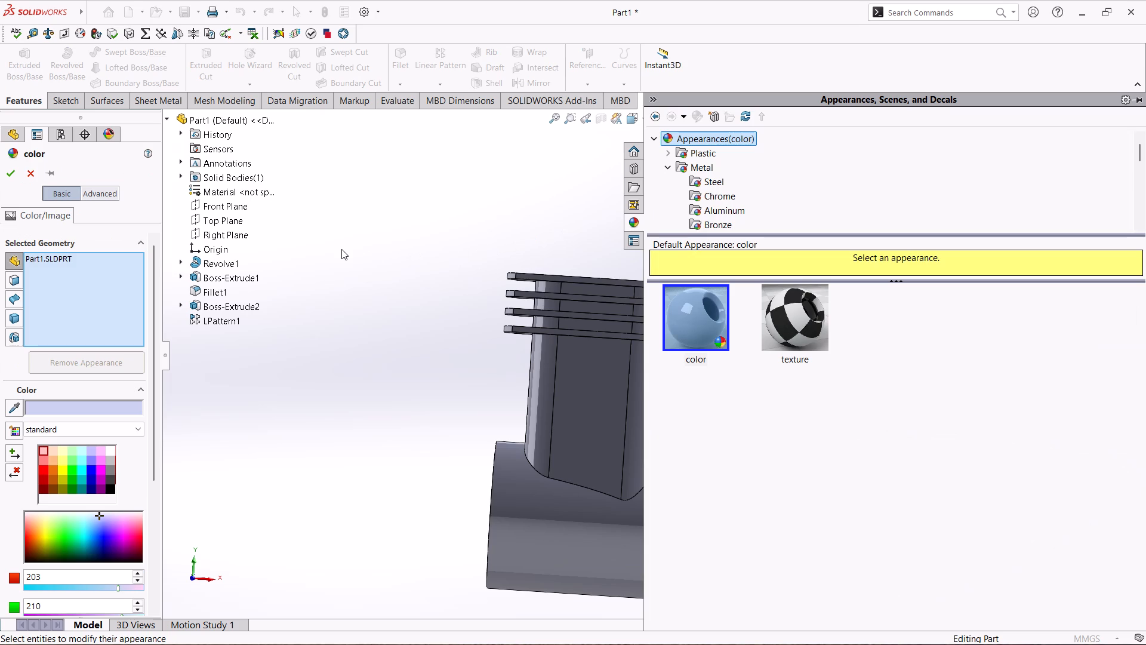
click(110, 459)
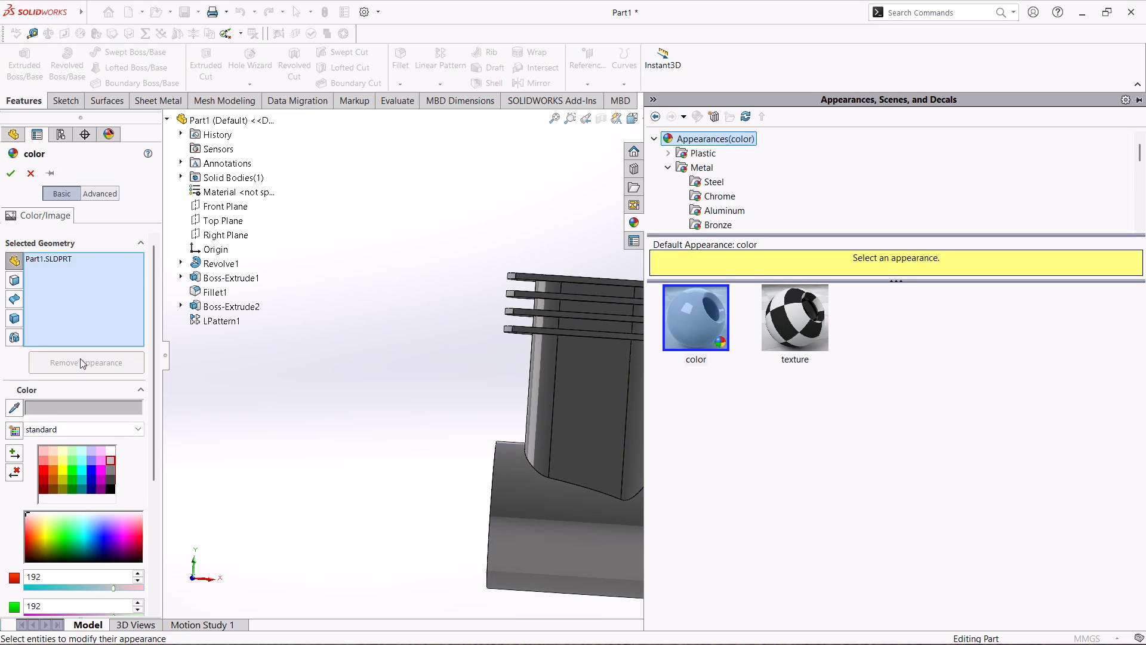
click(8, 180)
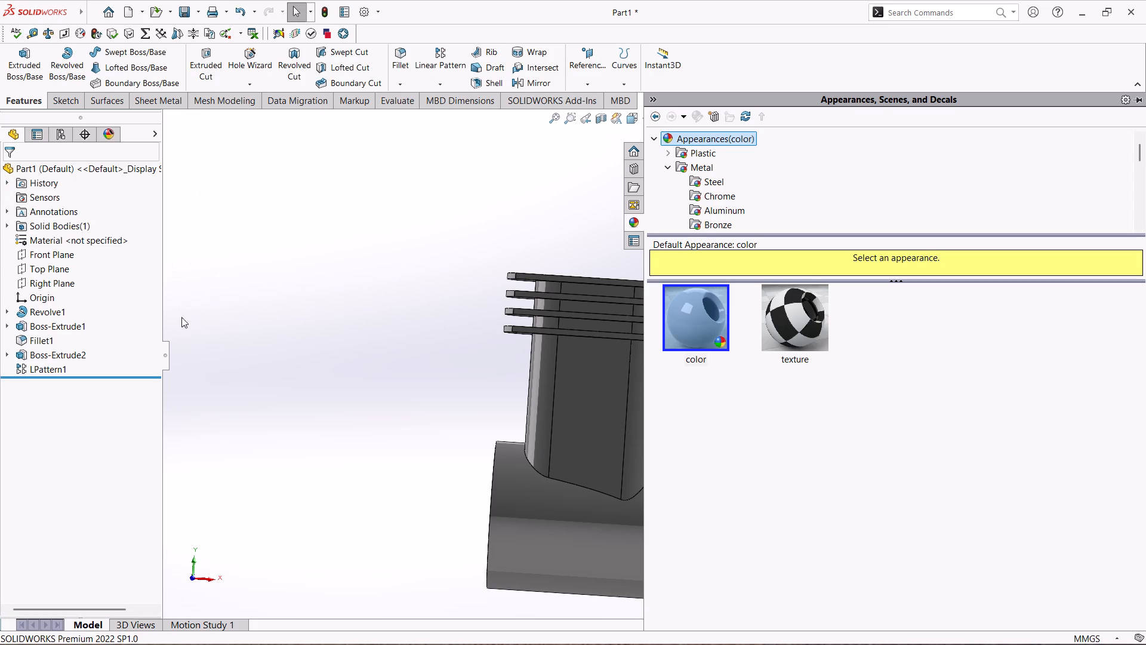
click(240, 333)
middle_drag(774, 377, 677, 441)
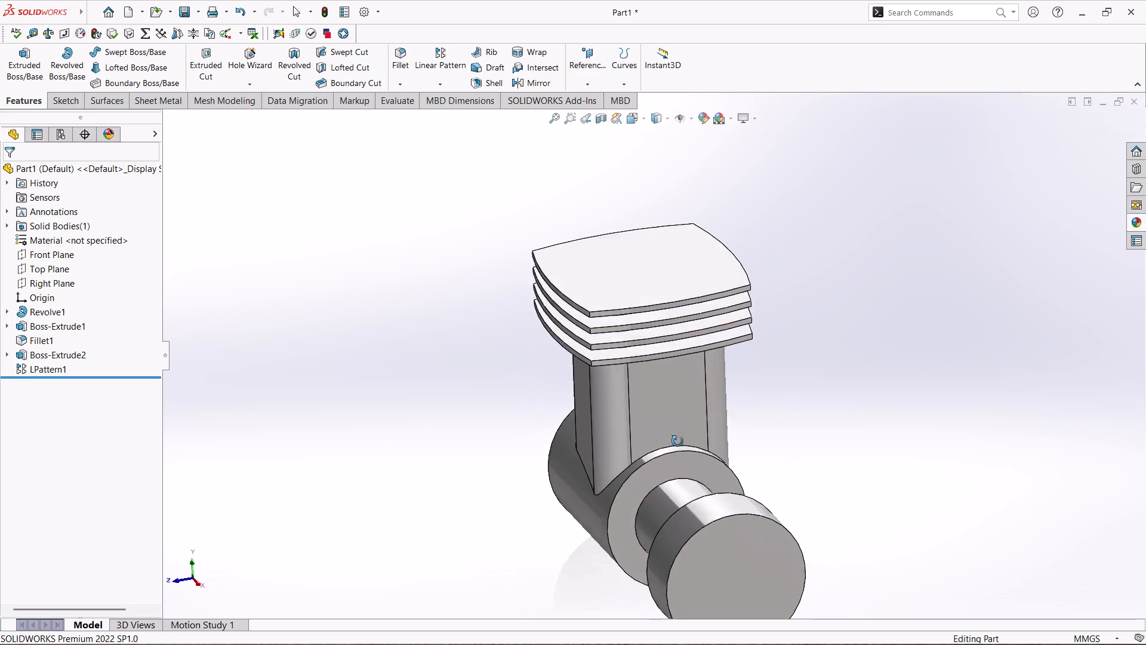
middle_drag(677, 441, 740, 334)
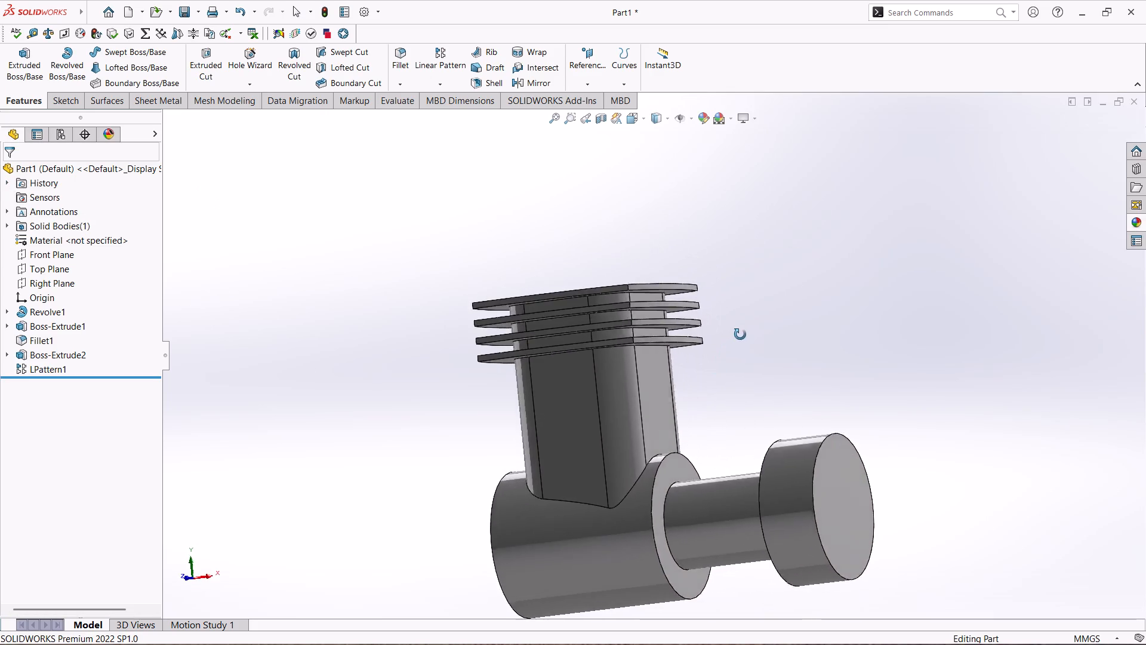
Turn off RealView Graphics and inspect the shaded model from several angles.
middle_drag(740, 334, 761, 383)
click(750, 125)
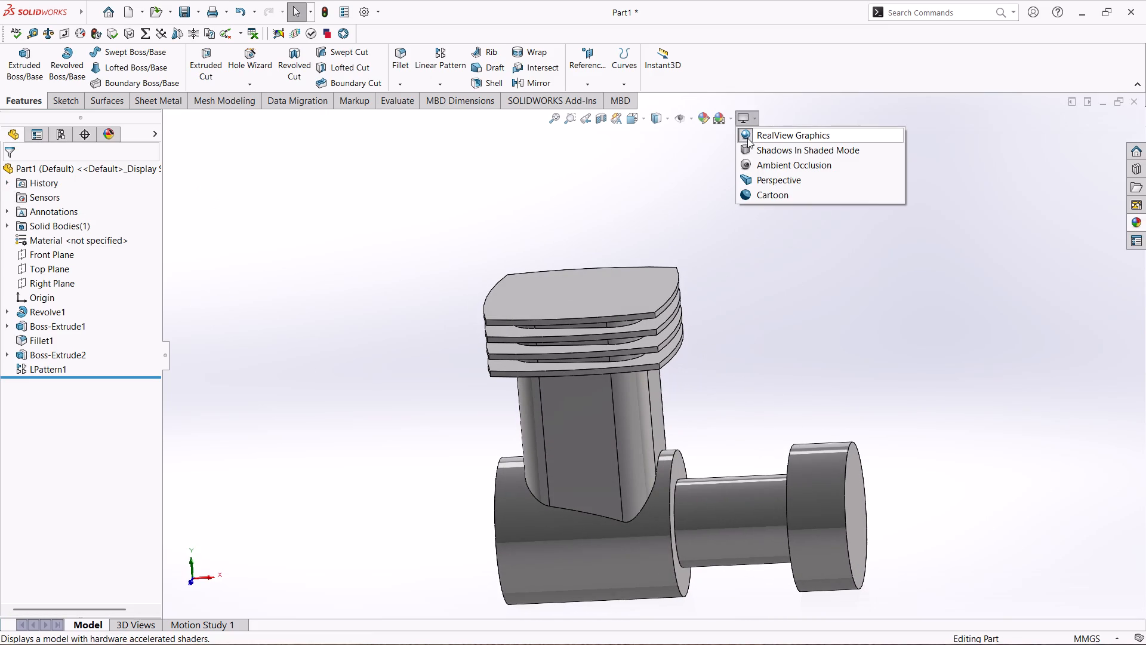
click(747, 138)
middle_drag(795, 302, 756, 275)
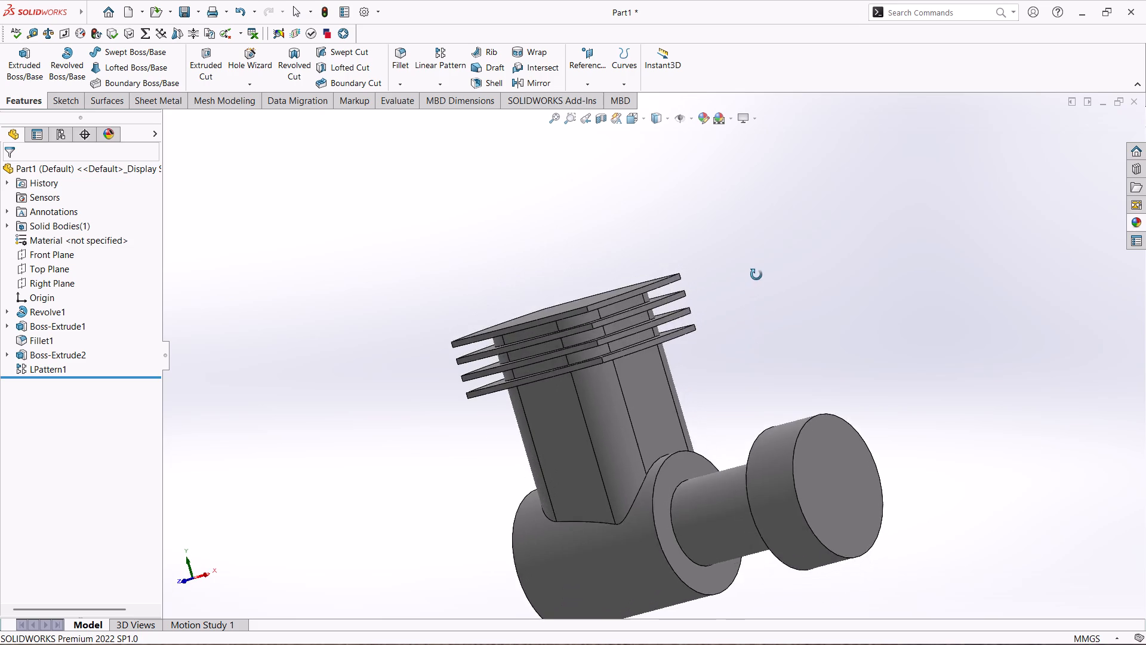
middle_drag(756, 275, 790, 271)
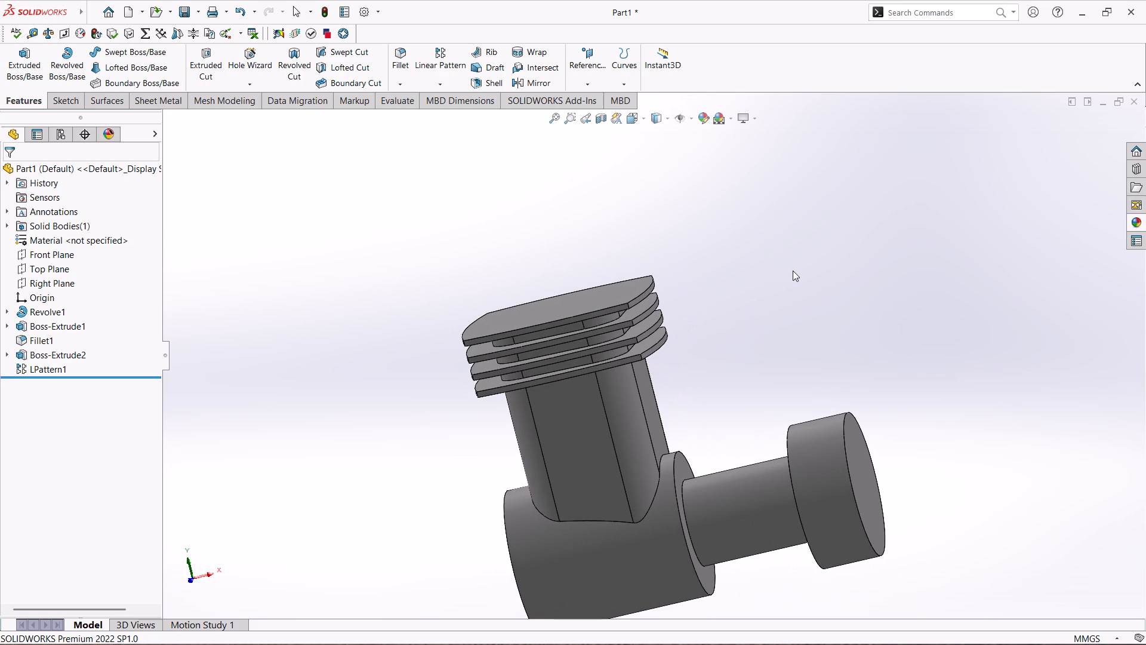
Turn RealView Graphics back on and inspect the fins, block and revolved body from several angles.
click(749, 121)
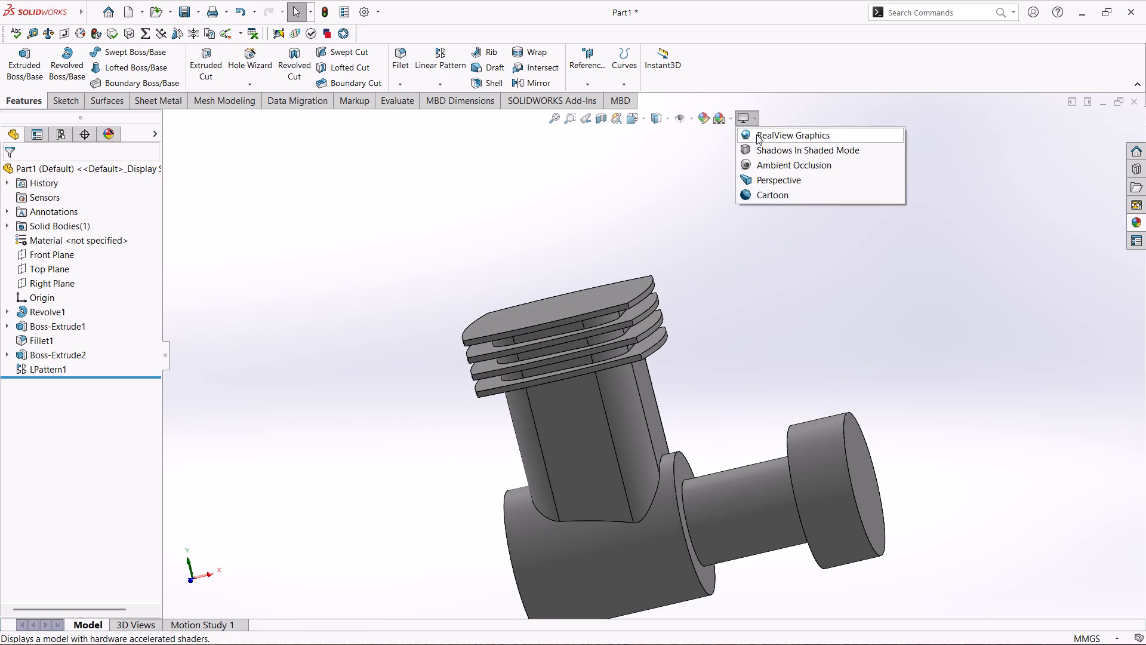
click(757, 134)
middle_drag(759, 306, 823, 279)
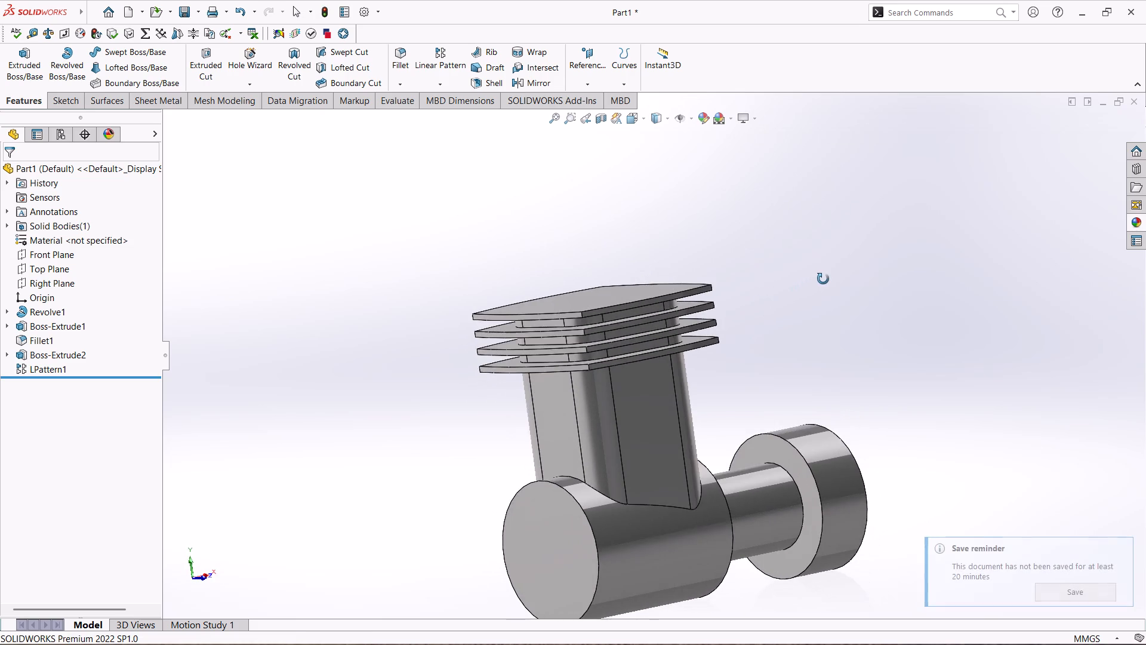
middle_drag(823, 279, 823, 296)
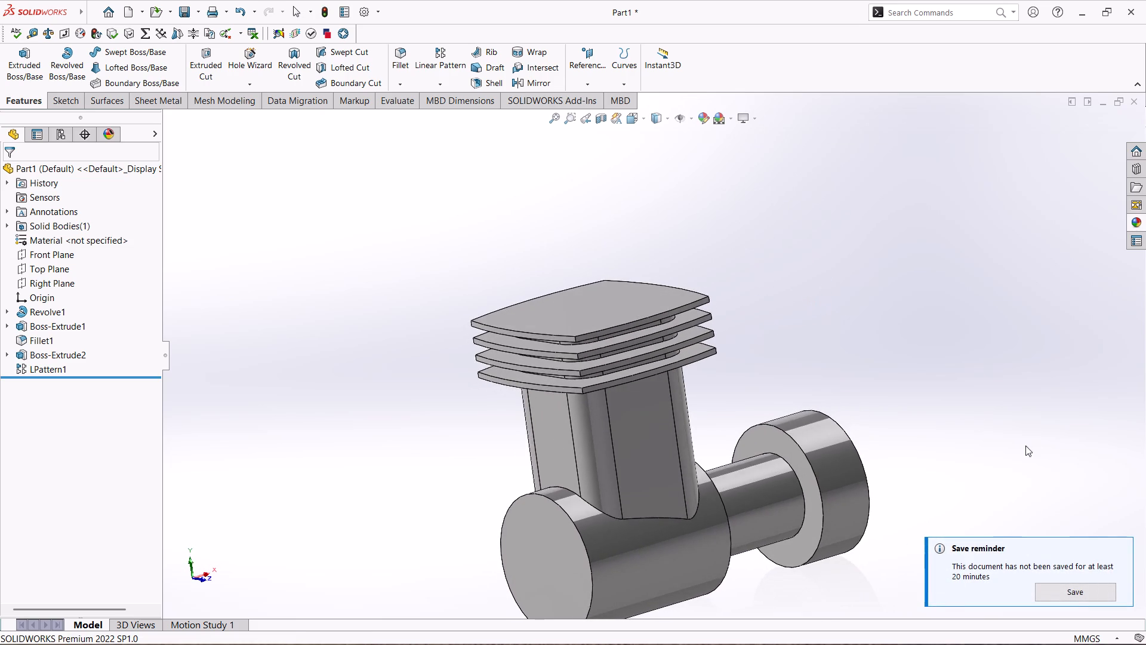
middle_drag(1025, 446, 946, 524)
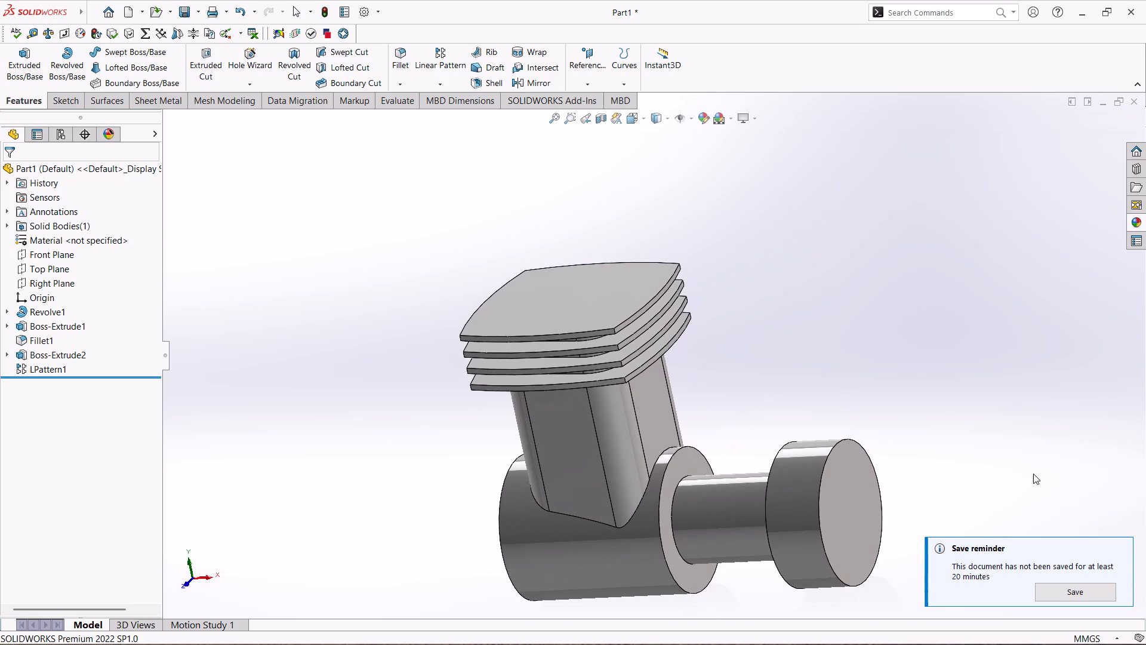
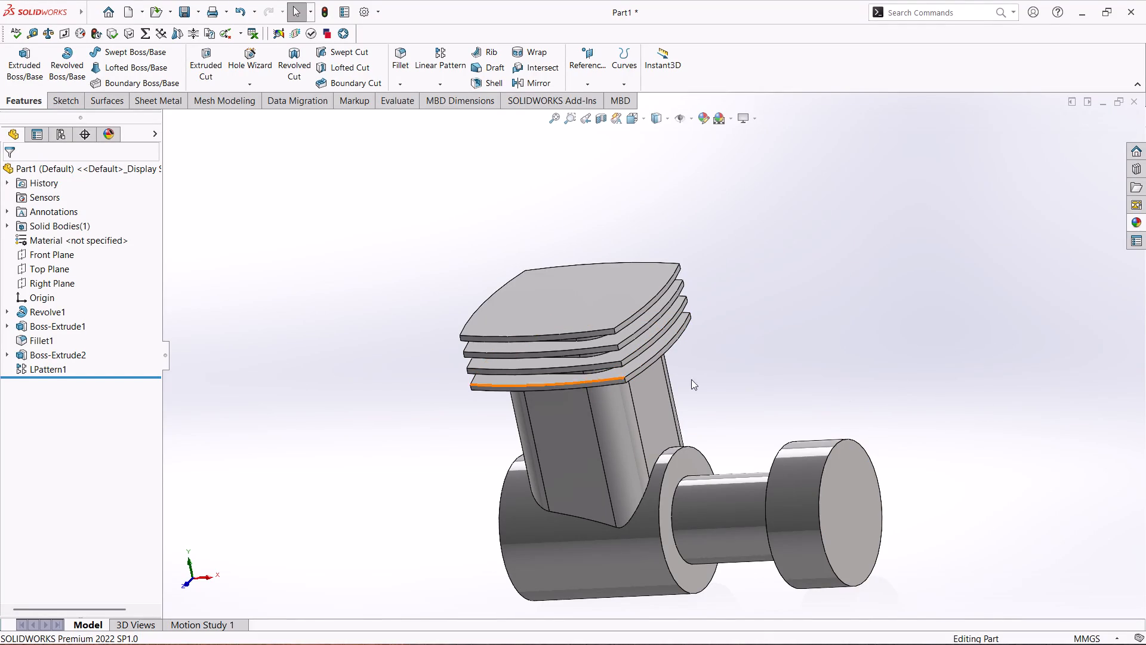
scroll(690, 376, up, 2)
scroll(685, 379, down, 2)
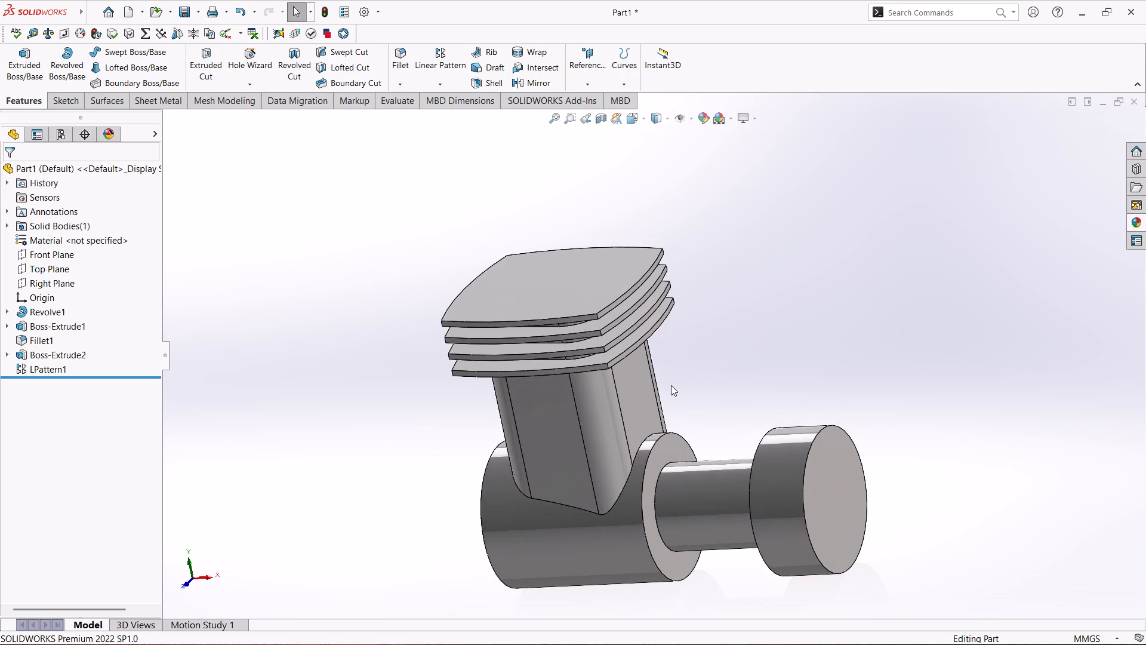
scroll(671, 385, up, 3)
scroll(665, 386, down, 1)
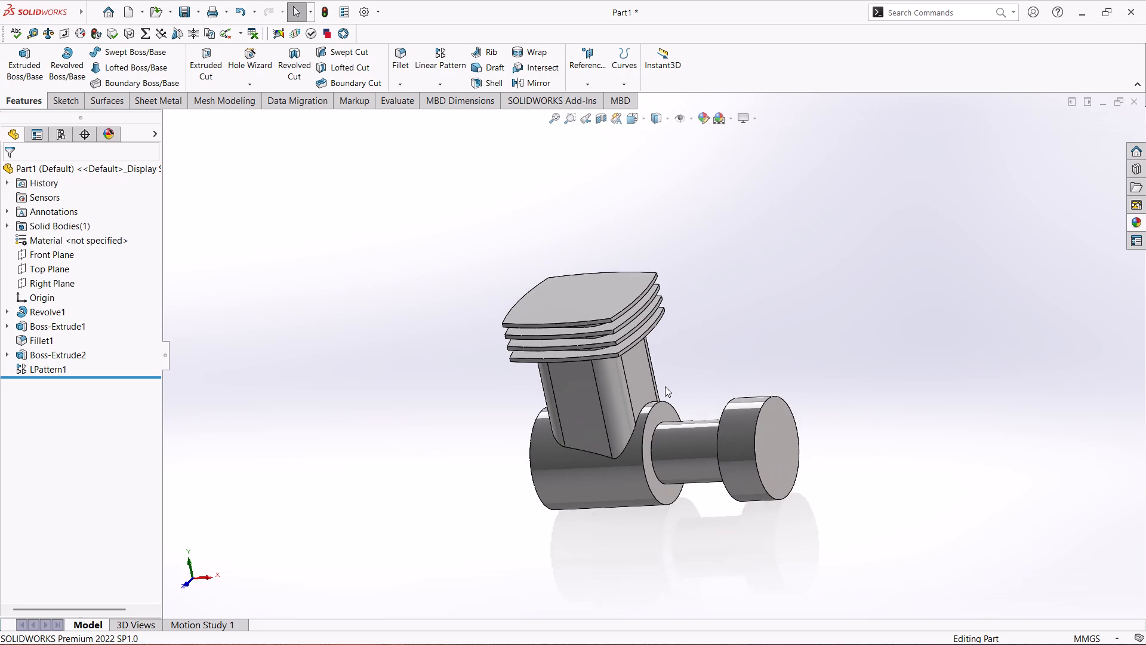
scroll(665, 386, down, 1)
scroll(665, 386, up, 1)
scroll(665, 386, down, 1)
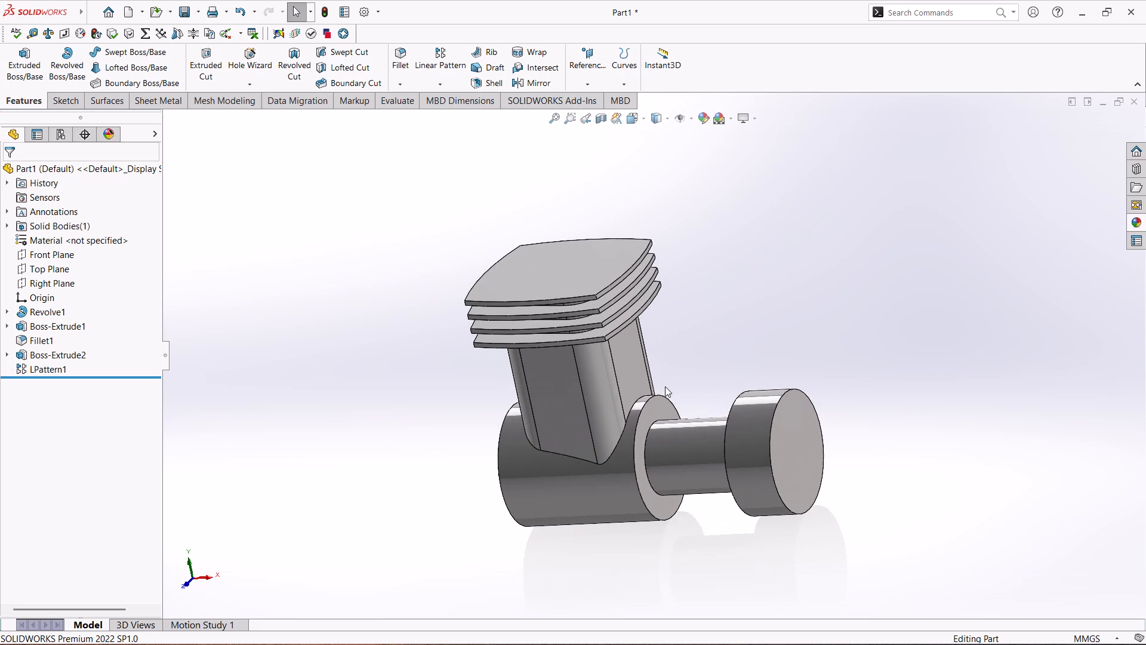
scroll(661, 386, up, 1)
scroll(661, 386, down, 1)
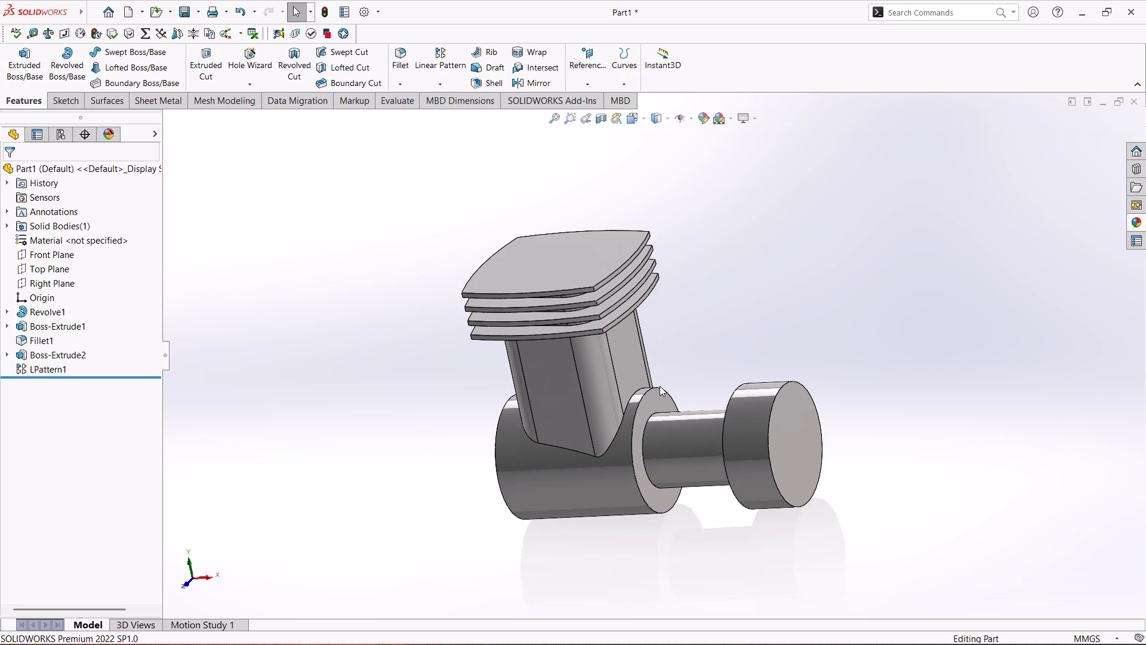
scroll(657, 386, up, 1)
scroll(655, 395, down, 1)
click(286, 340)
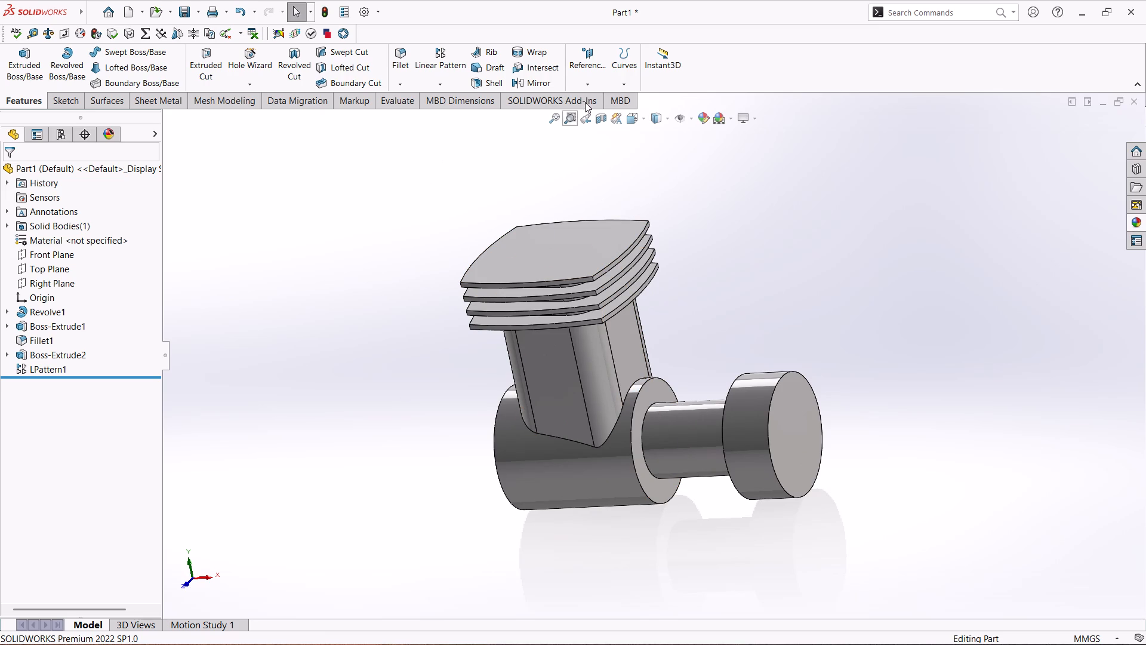
Preview a planar section parallel to the Front Plane at offsets of 22, -28, -13 and 59 mm, and discard it.
click(602, 125)
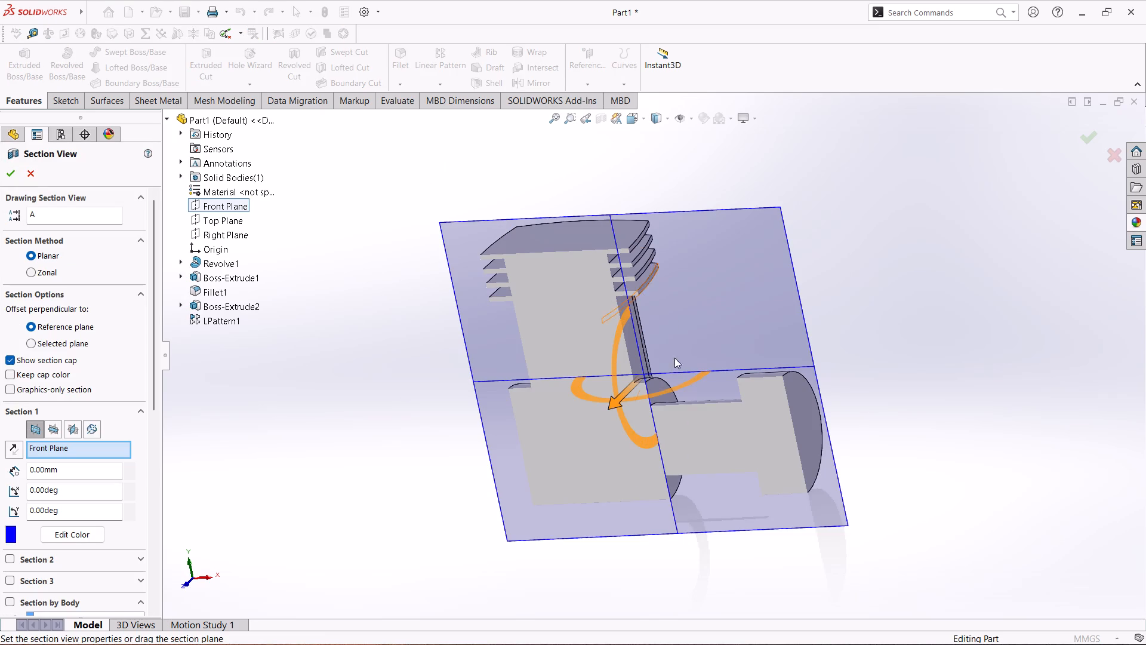
drag(621, 400, 598, 417)
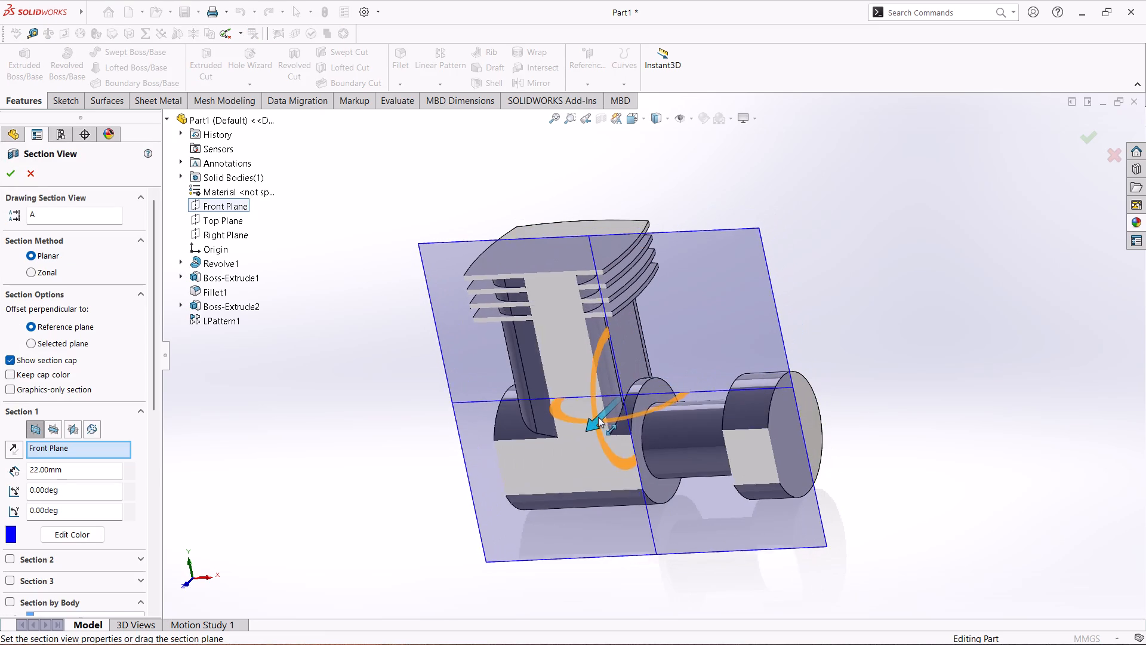
drag(598, 417, 660, 385)
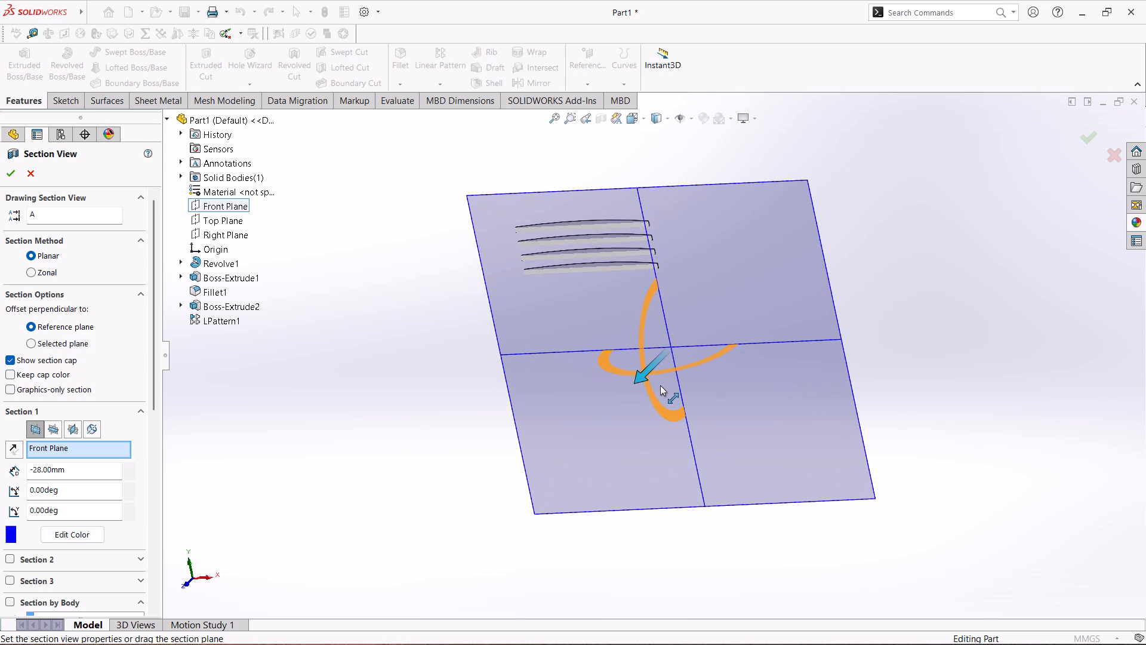
drag(660, 385, 651, 406)
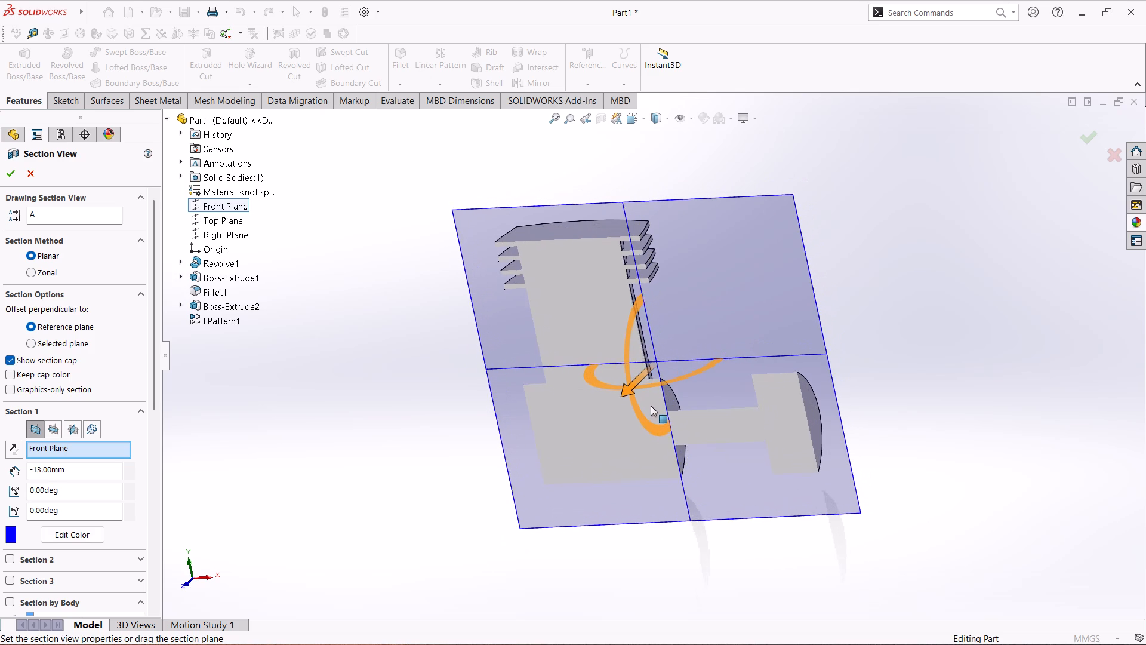
drag(651, 406, 589, 484)
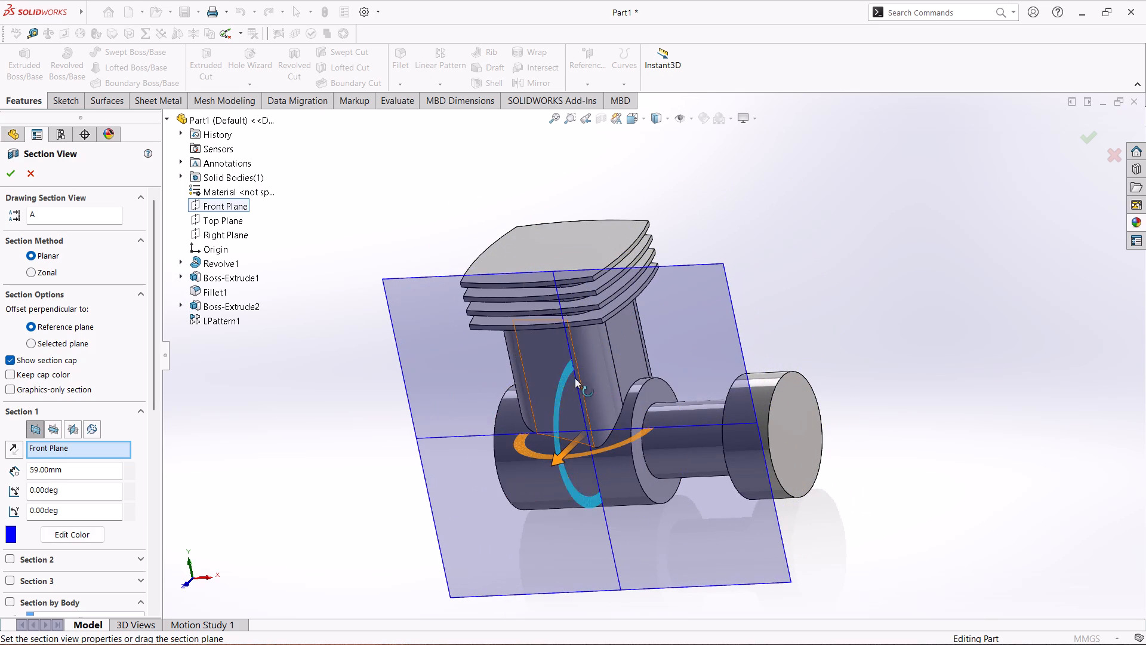
click(37, 176)
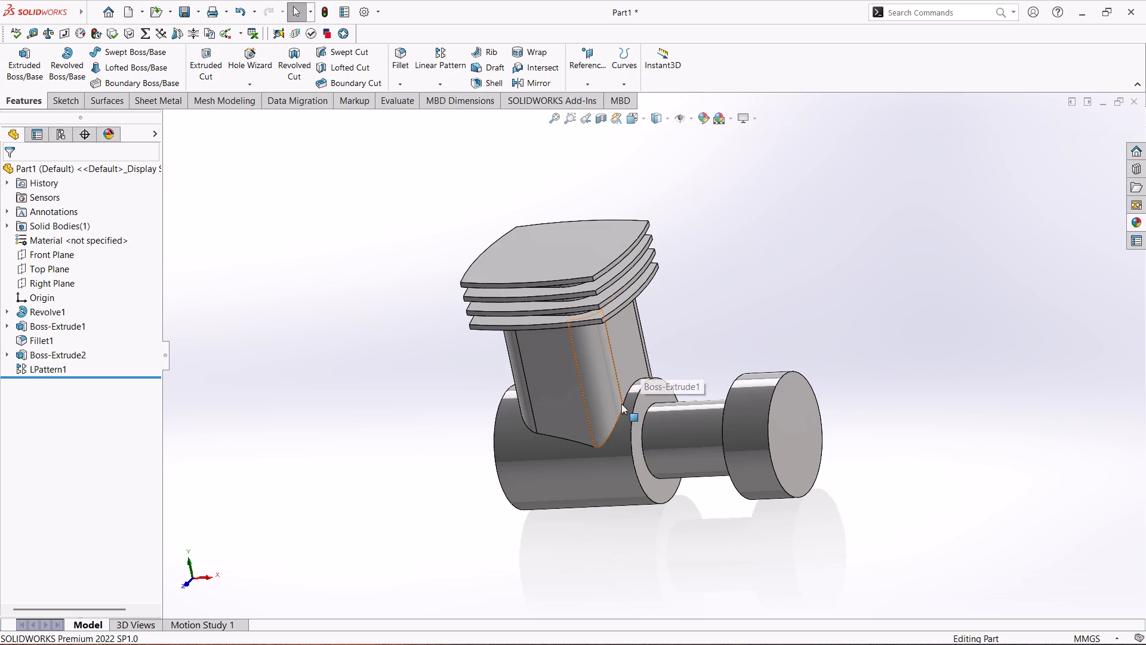
Create a reference plane offset 8 mm below the underside of the lowest fin.
scroll(621, 404, up, 2)
scroll(618, 401, down, 2)
middle_drag(634, 502, 687, 496)
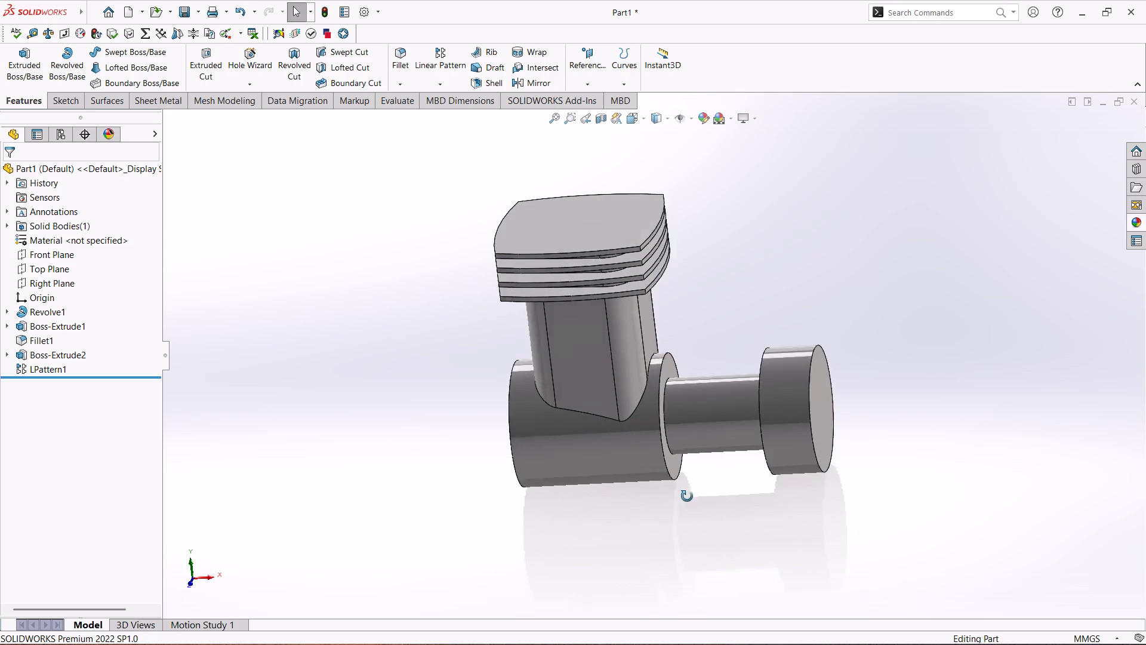
middle_drag(687, 496, 609, 514)
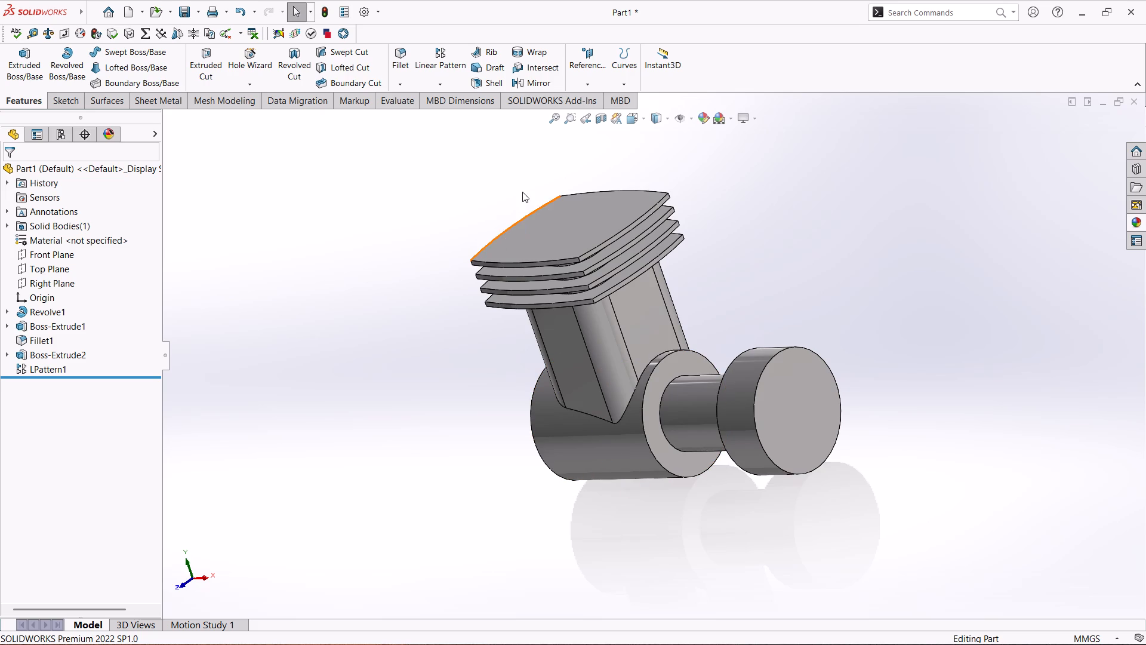
click(587, 81)
click(587, 102)
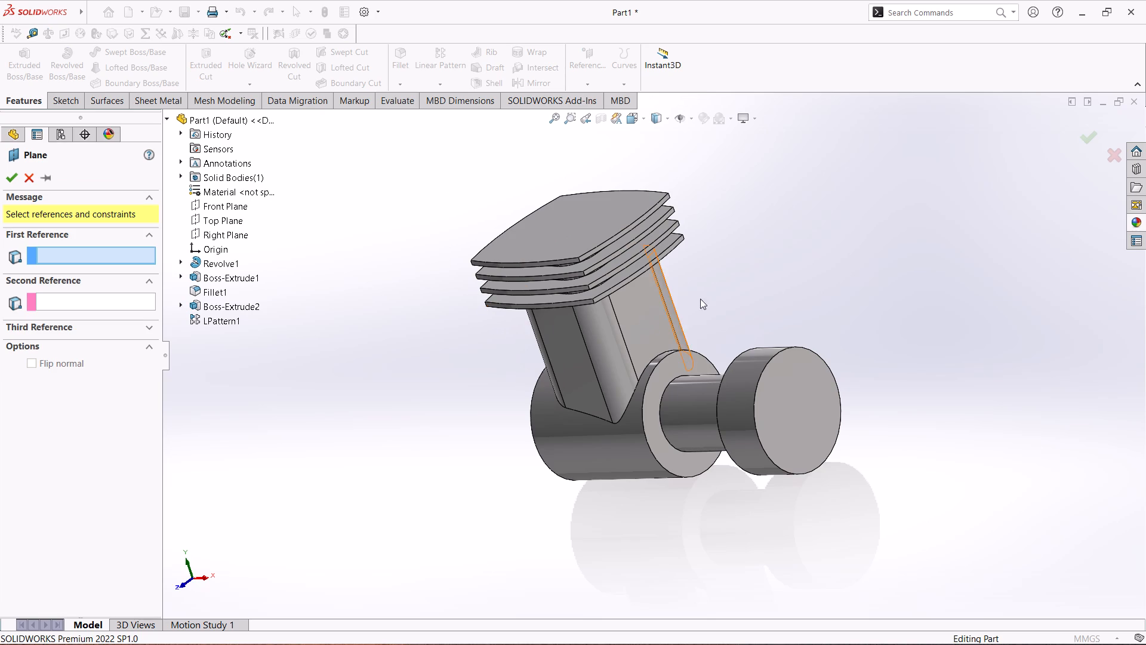
middle_drag(738, 266, 795, 151)
middle_drag(786, 269, 743, 238)
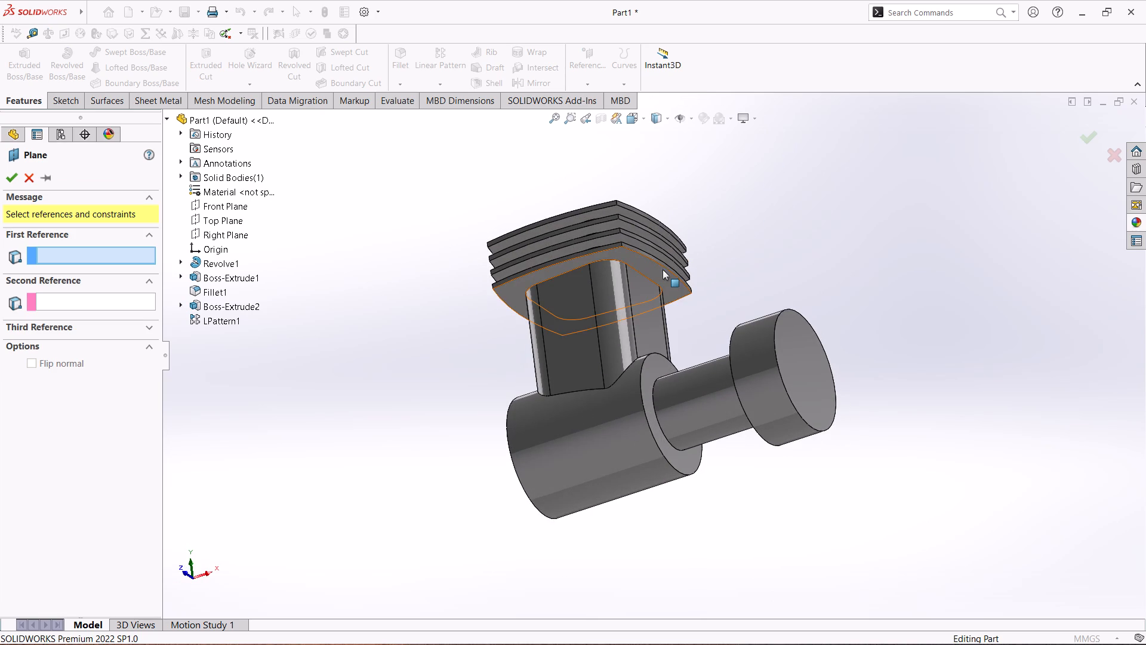
click(655, 269)
middle_drag(251, 333, 264, 379)
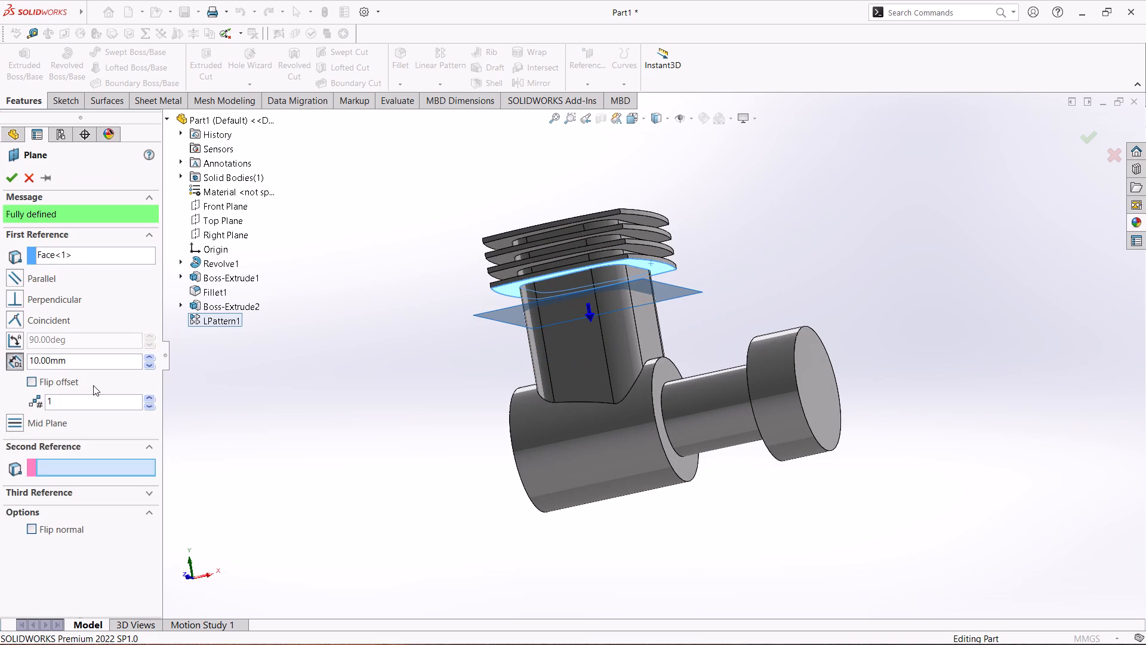
double_click(87, 364)
key(8)
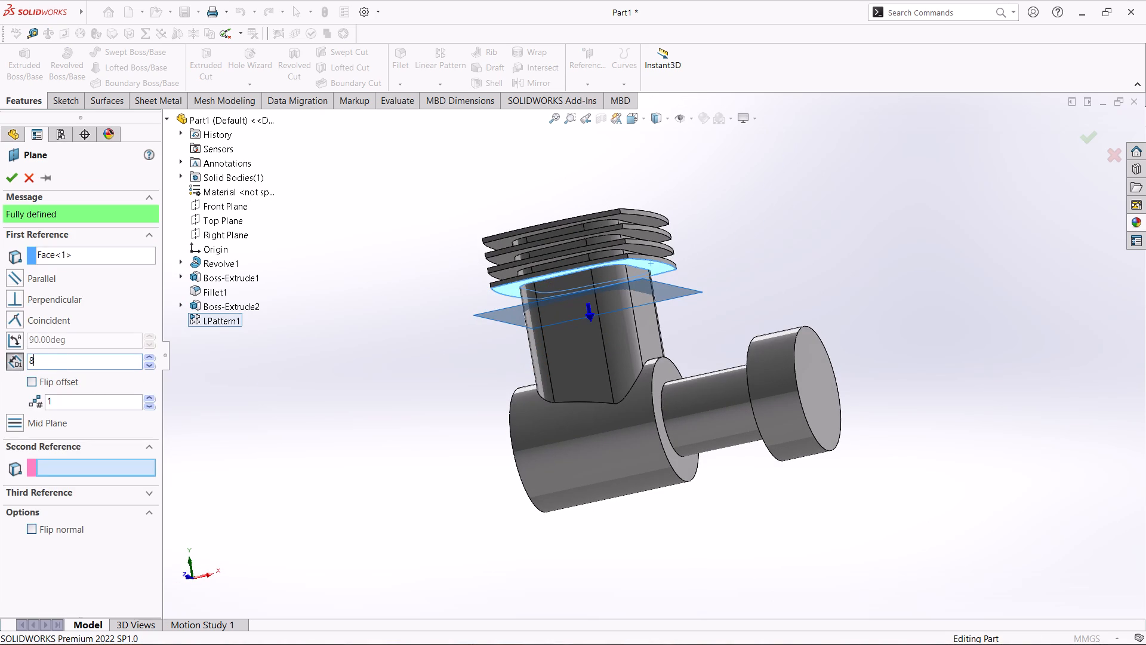
key(Return)
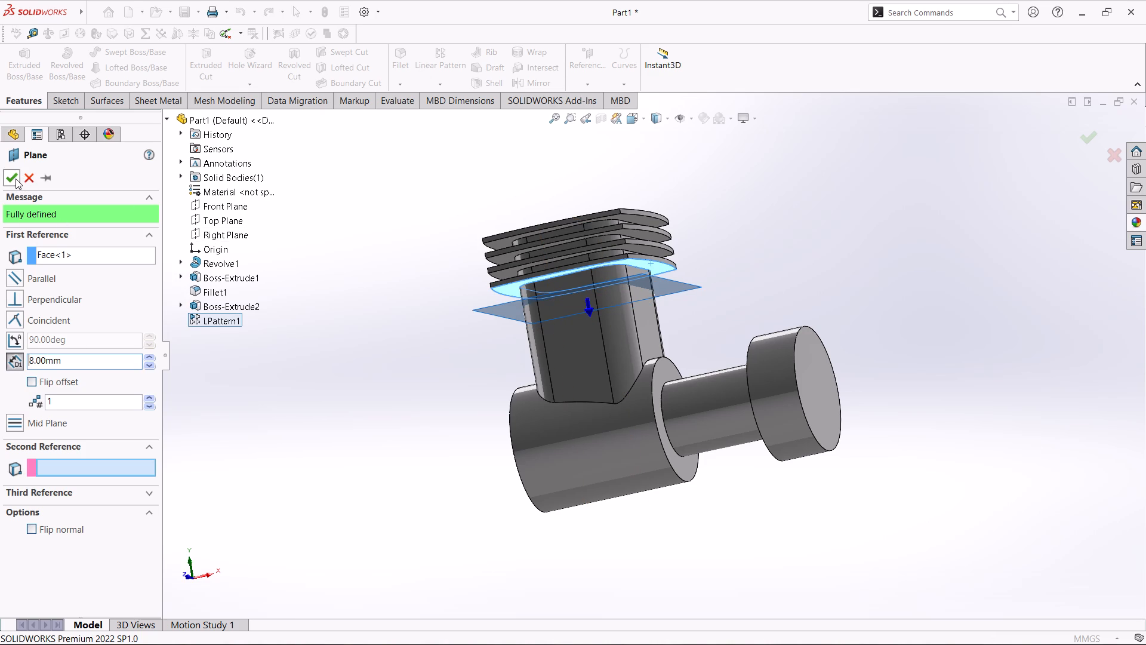
click(16, 179)
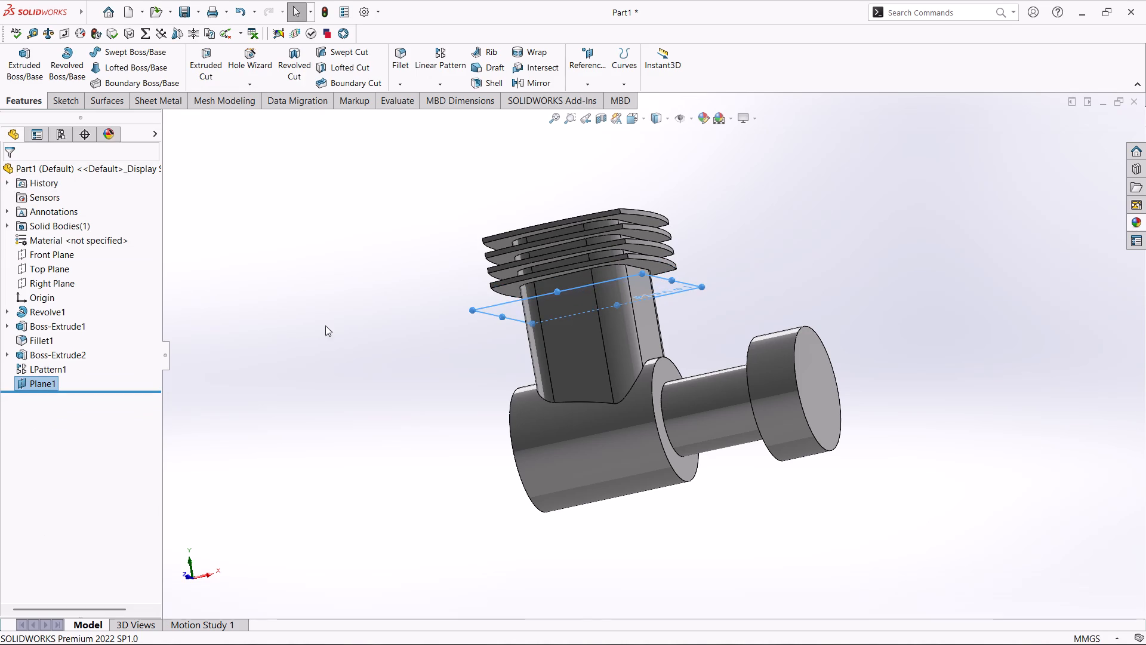
Open a sketch on the new offset plane and flip the plane's normal direction.
click(64, 102)
click(30, 69)
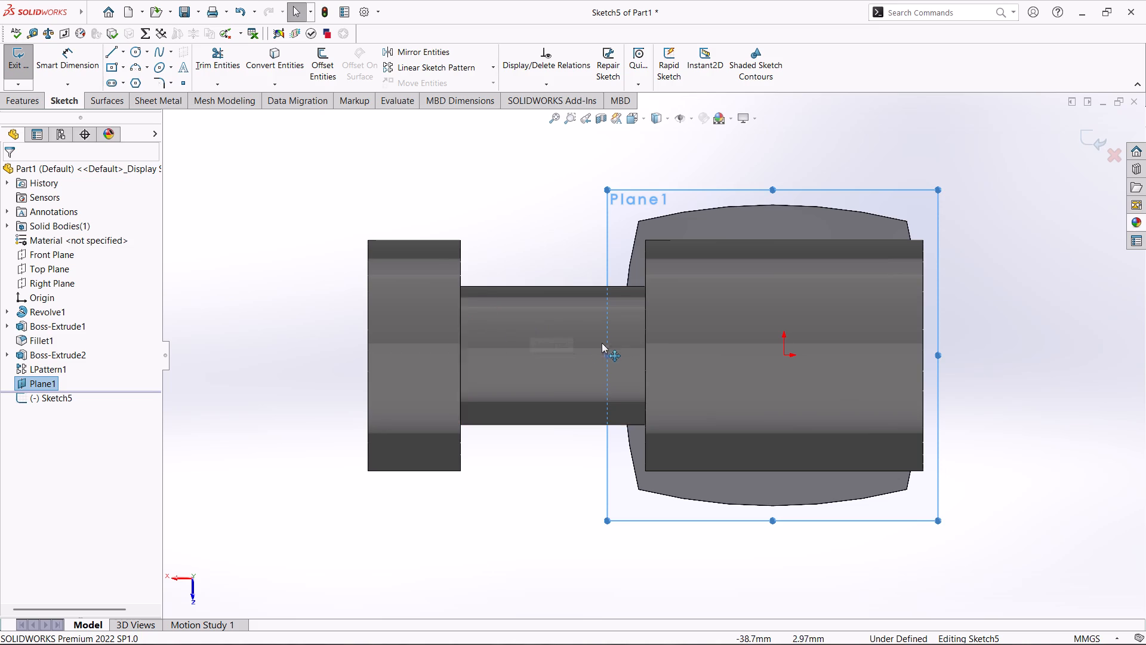
right_click(44, 380)
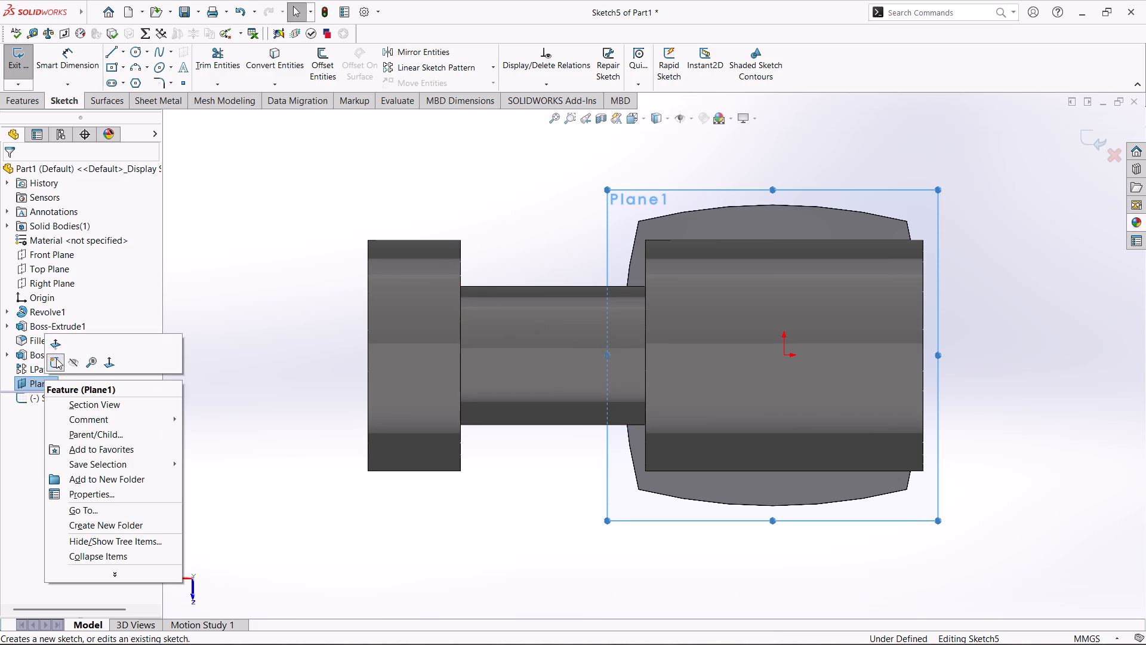
click(57, 345)
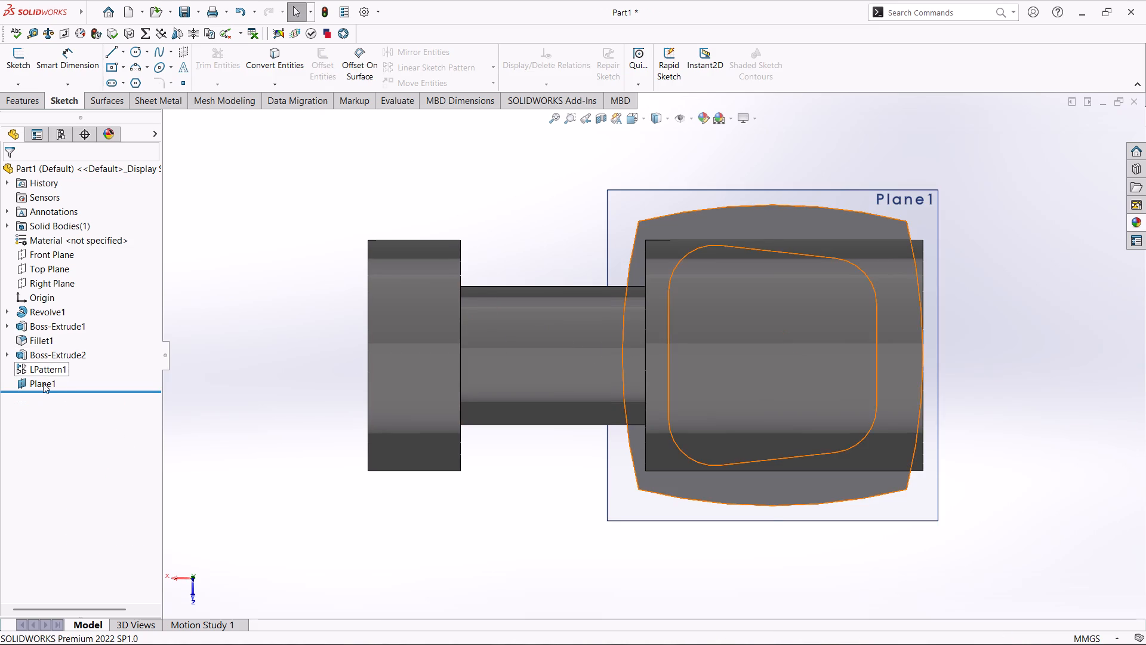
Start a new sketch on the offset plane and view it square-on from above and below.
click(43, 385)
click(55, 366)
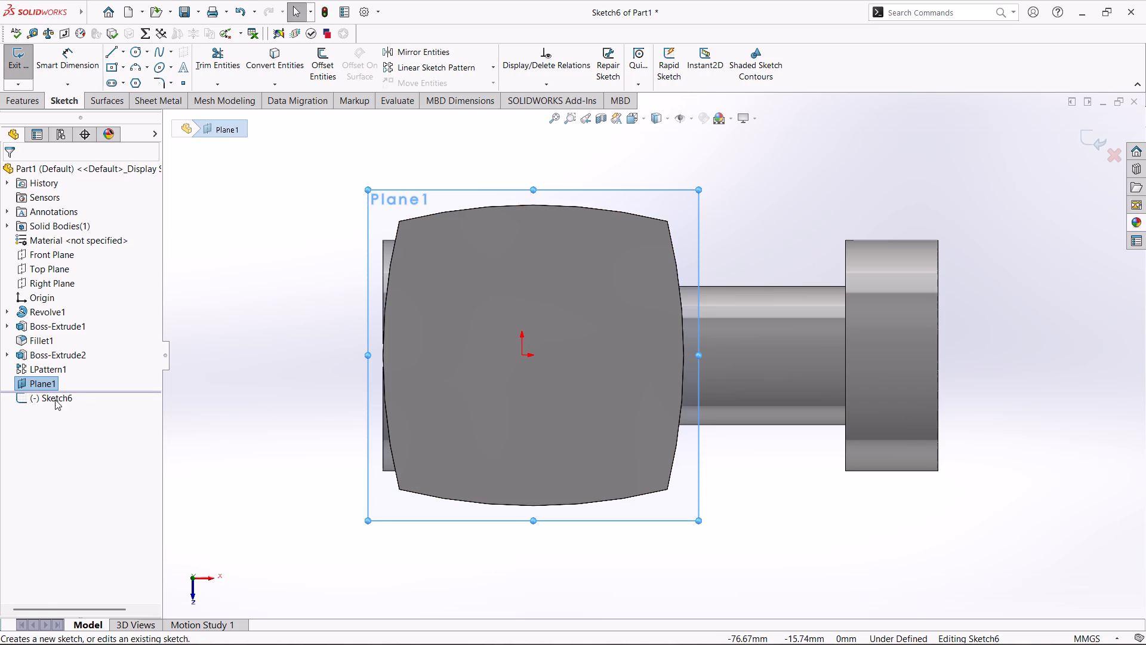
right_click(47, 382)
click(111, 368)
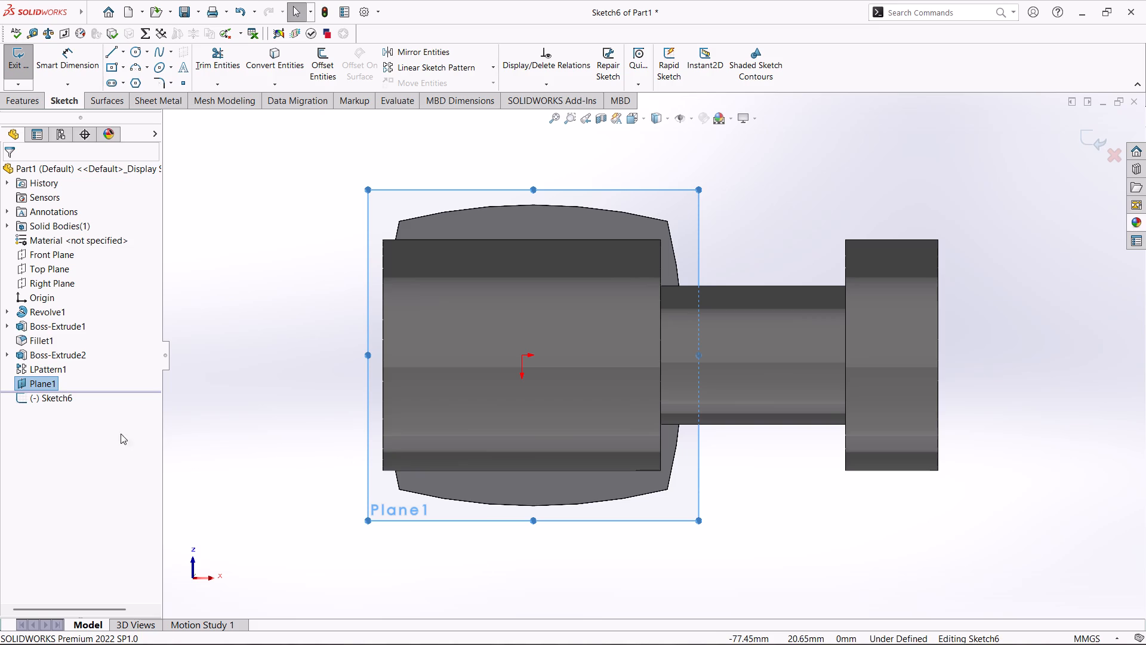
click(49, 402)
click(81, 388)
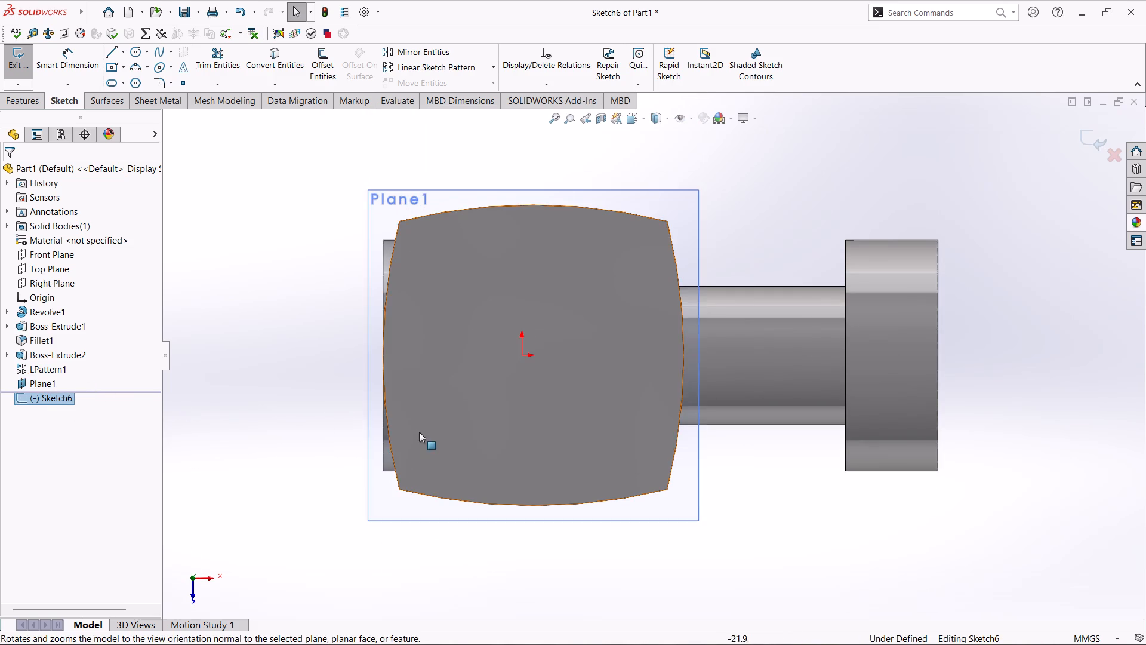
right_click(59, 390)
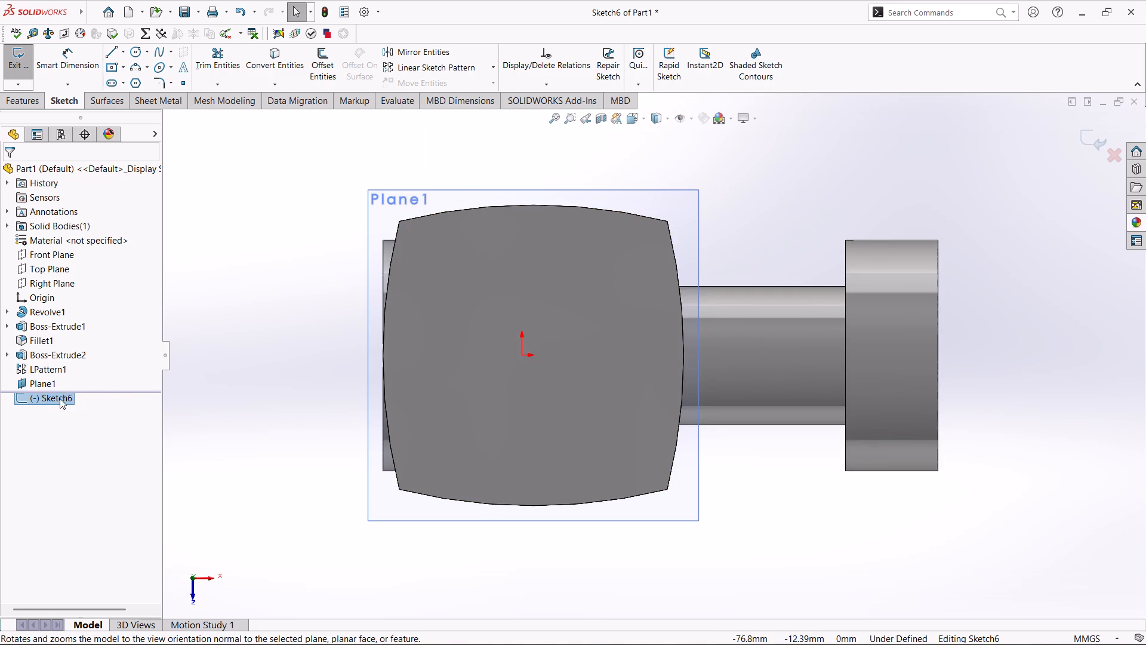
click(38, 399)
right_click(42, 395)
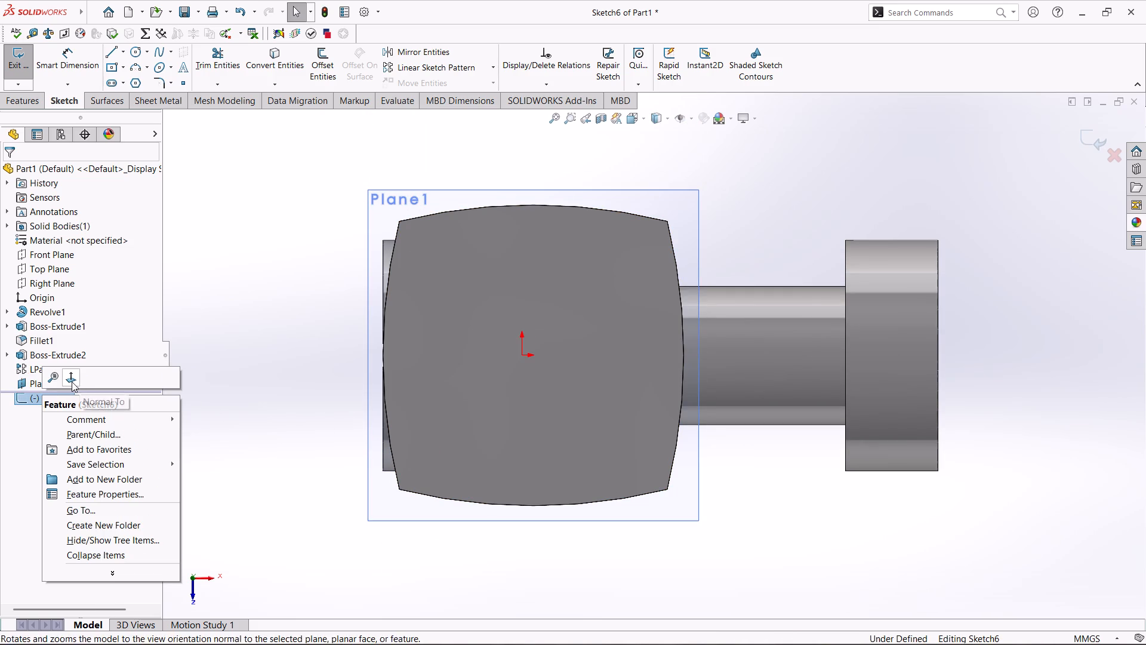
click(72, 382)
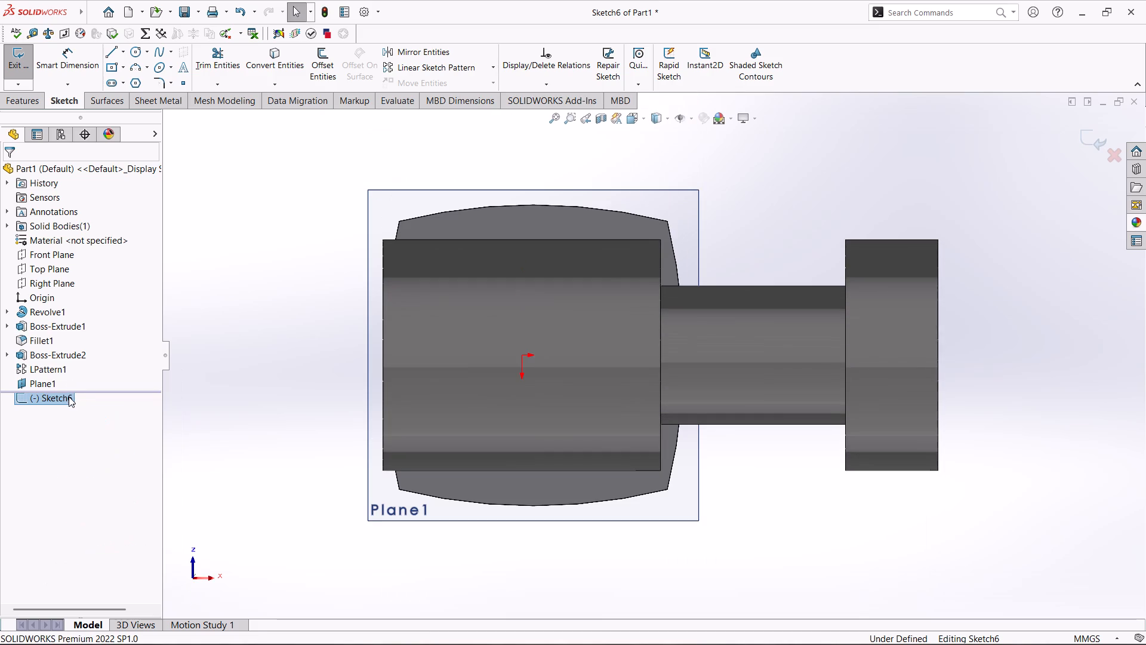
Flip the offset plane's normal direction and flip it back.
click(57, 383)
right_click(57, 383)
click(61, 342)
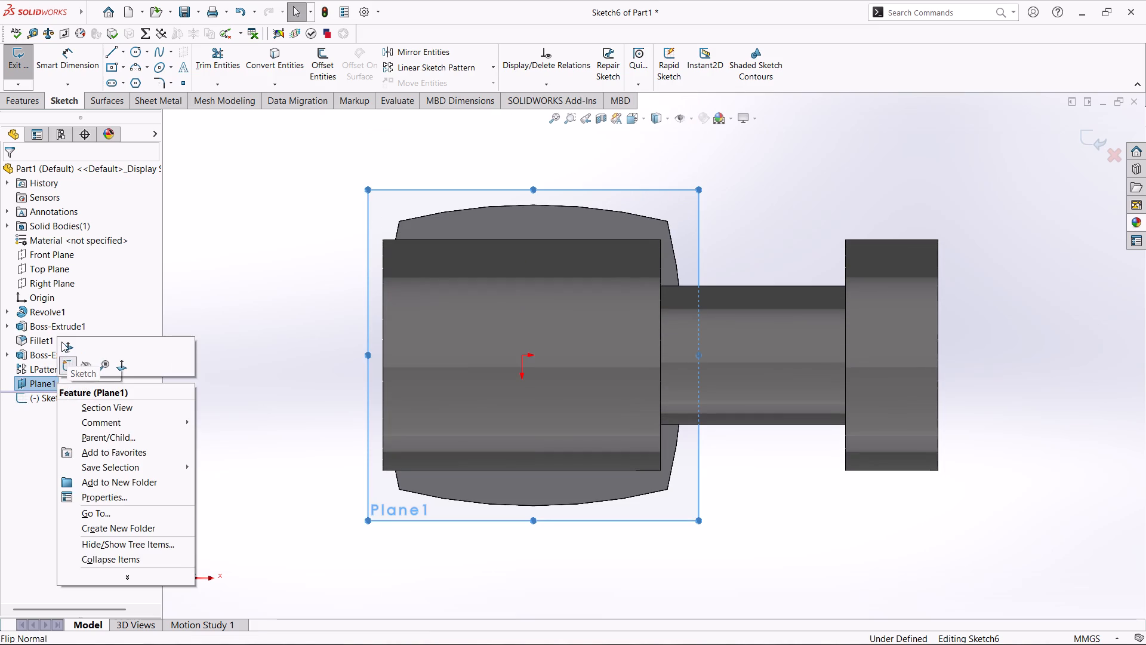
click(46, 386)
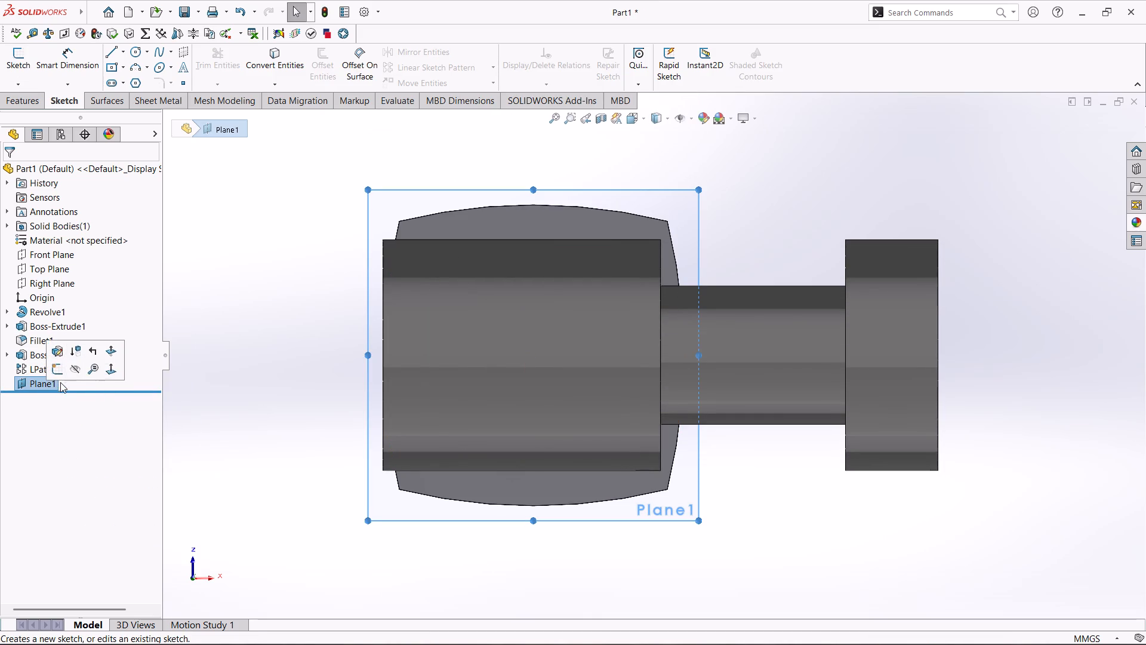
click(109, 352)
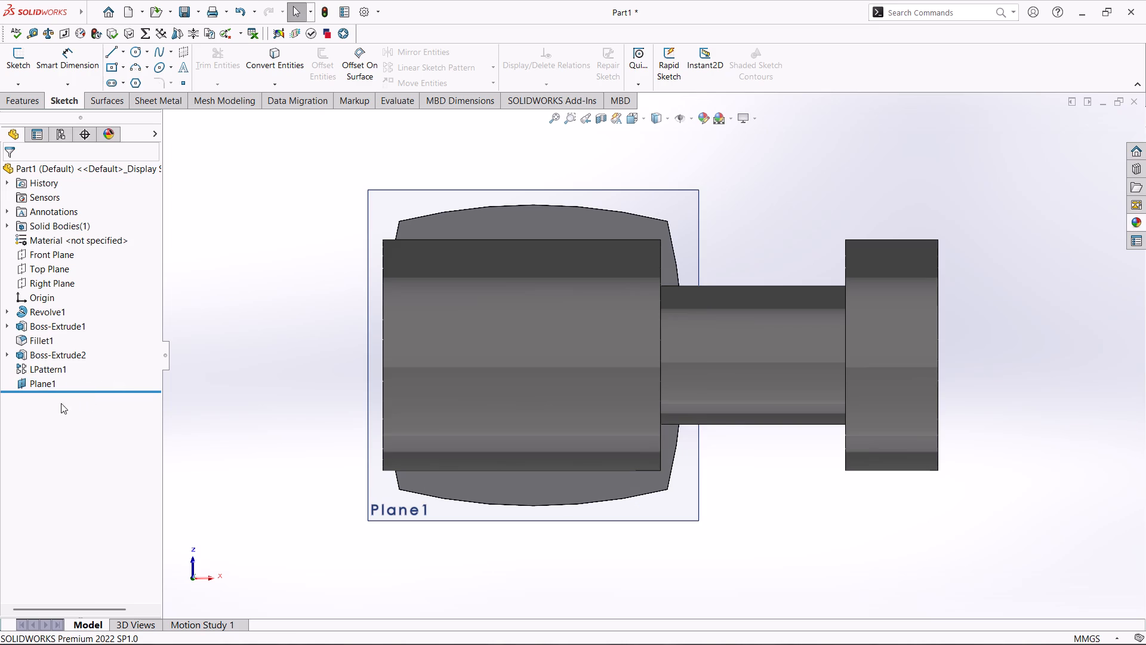
Start a new sketch on the offset plane below the fins.
click(27, 383)
click(92, 370)
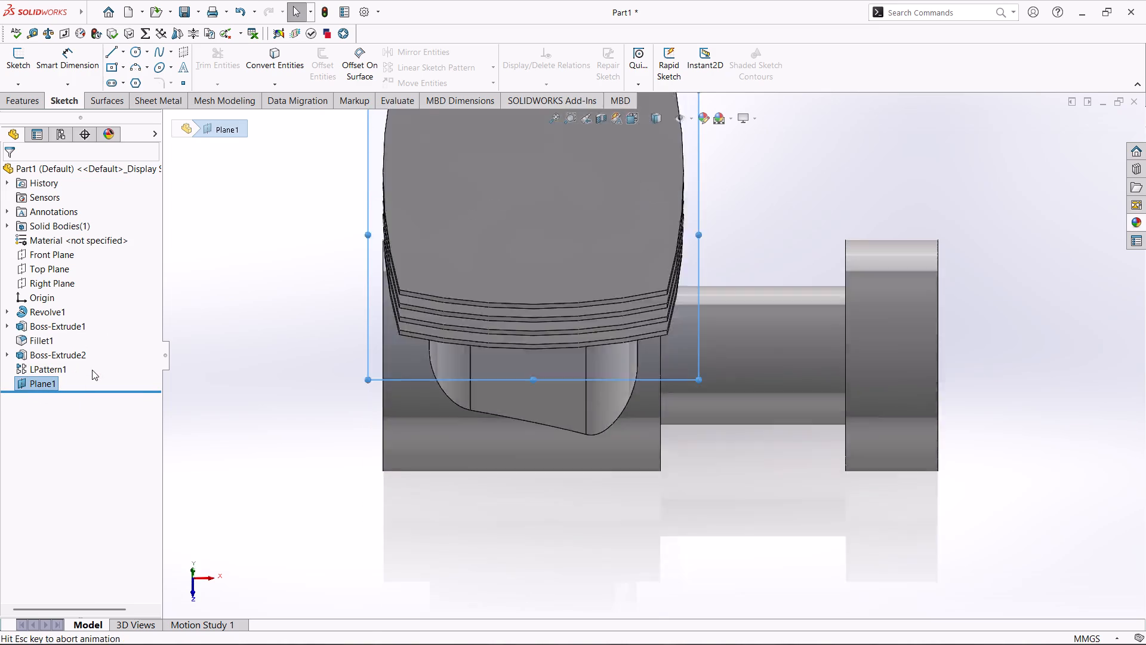
middle_drag(562, 408, 737, 411)
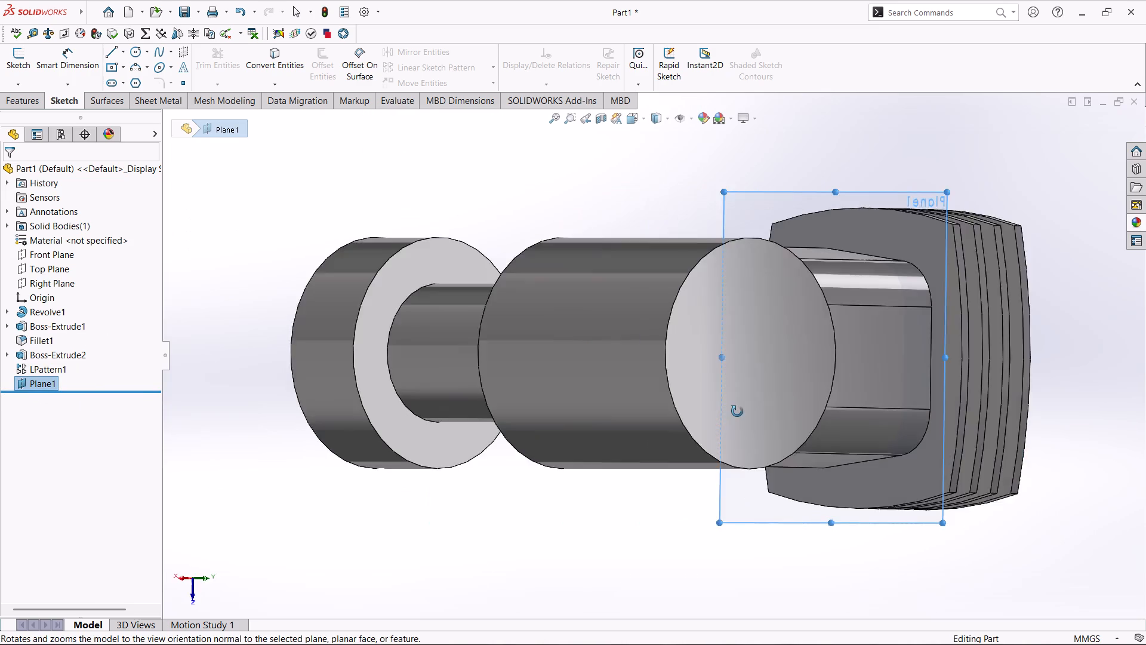
middle_drag(737, 411, 806, 411)
click(941, 198)
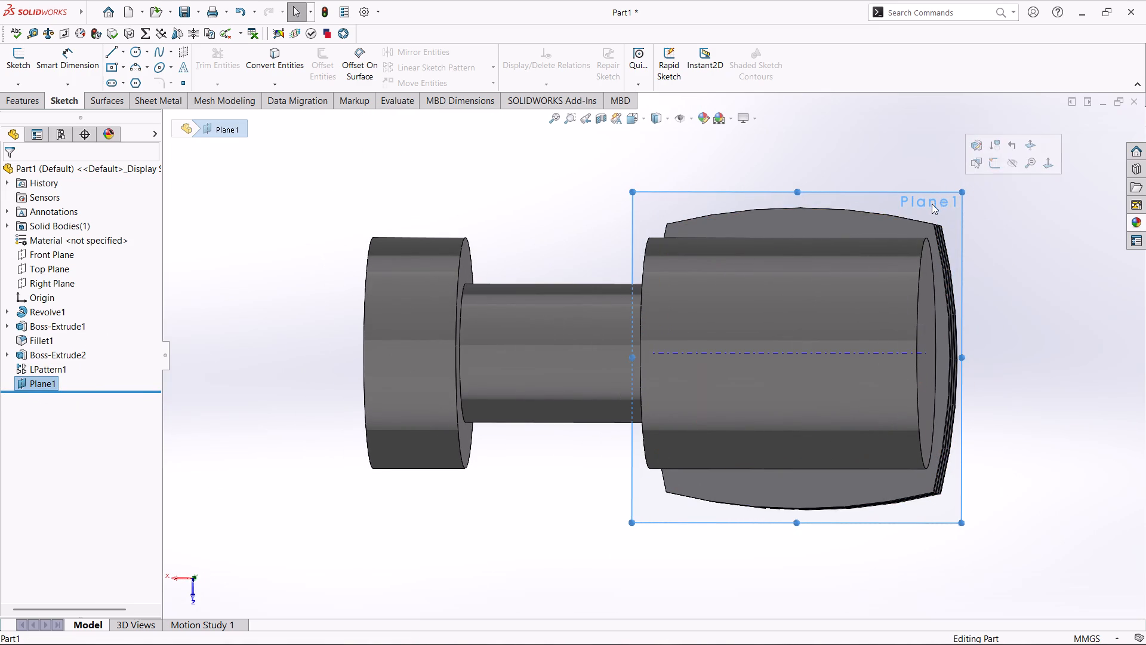
click(995, 168)
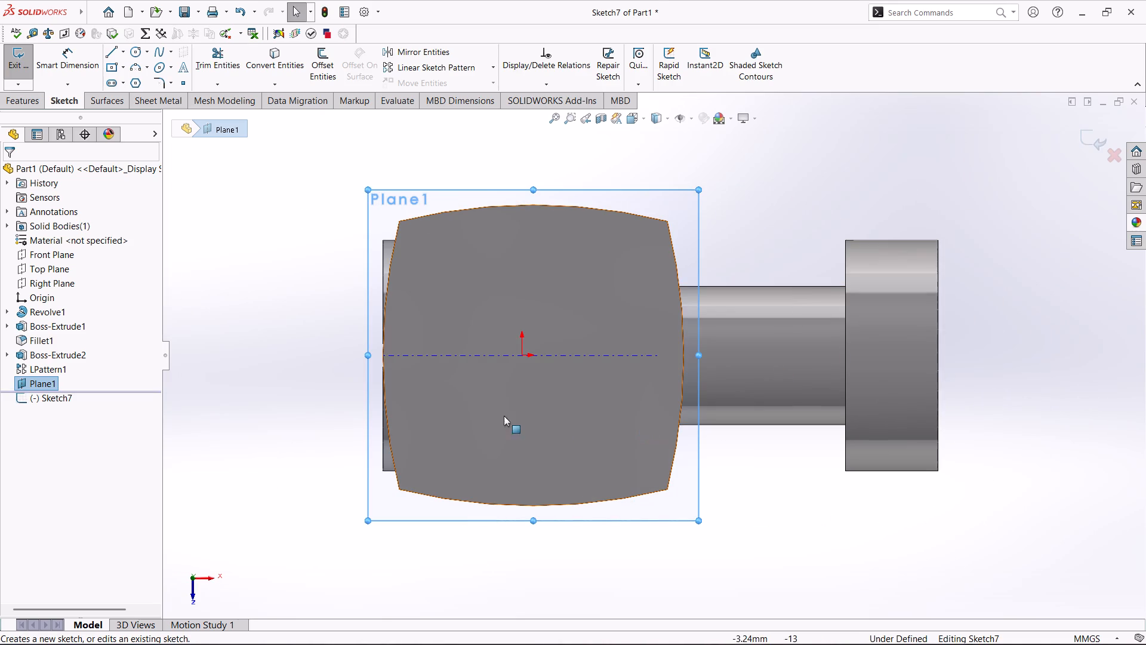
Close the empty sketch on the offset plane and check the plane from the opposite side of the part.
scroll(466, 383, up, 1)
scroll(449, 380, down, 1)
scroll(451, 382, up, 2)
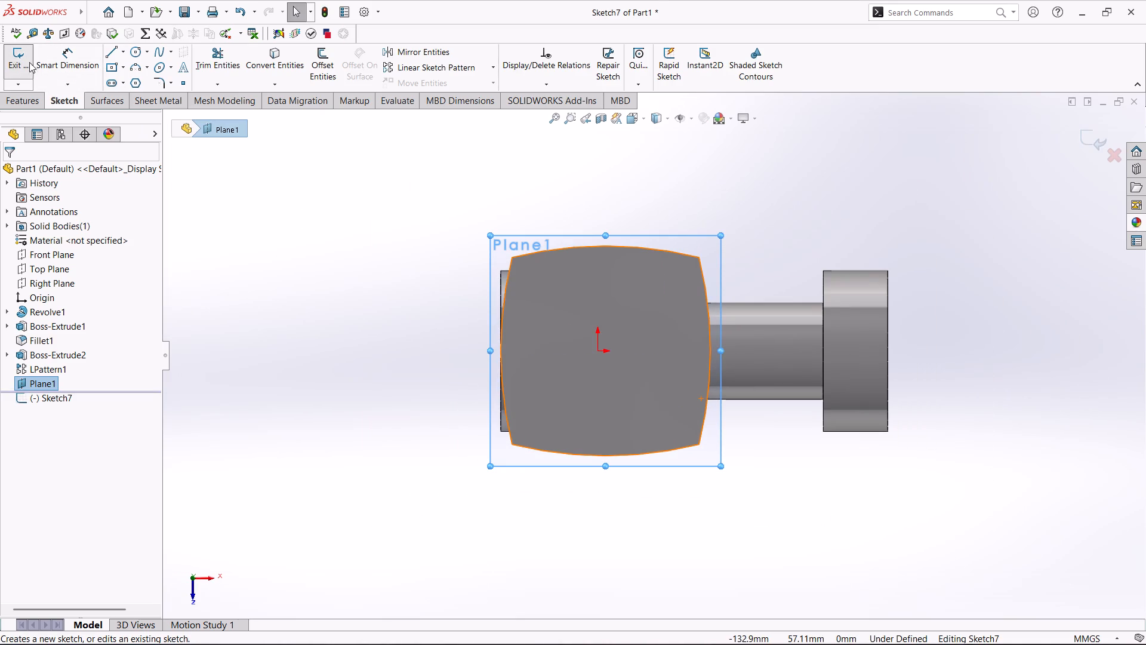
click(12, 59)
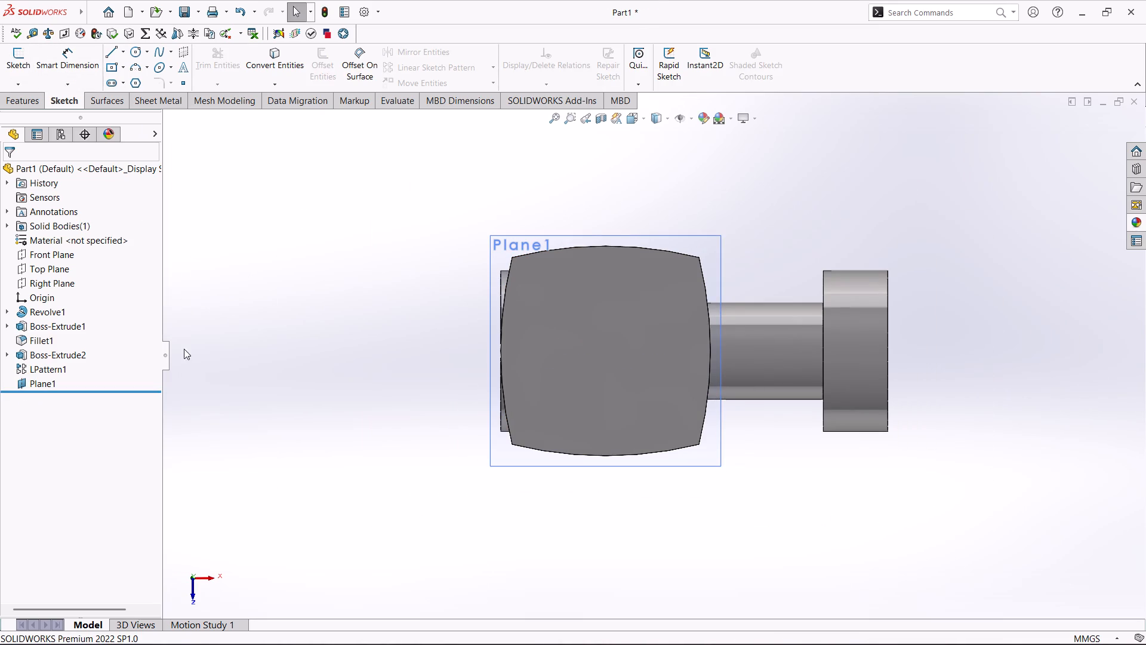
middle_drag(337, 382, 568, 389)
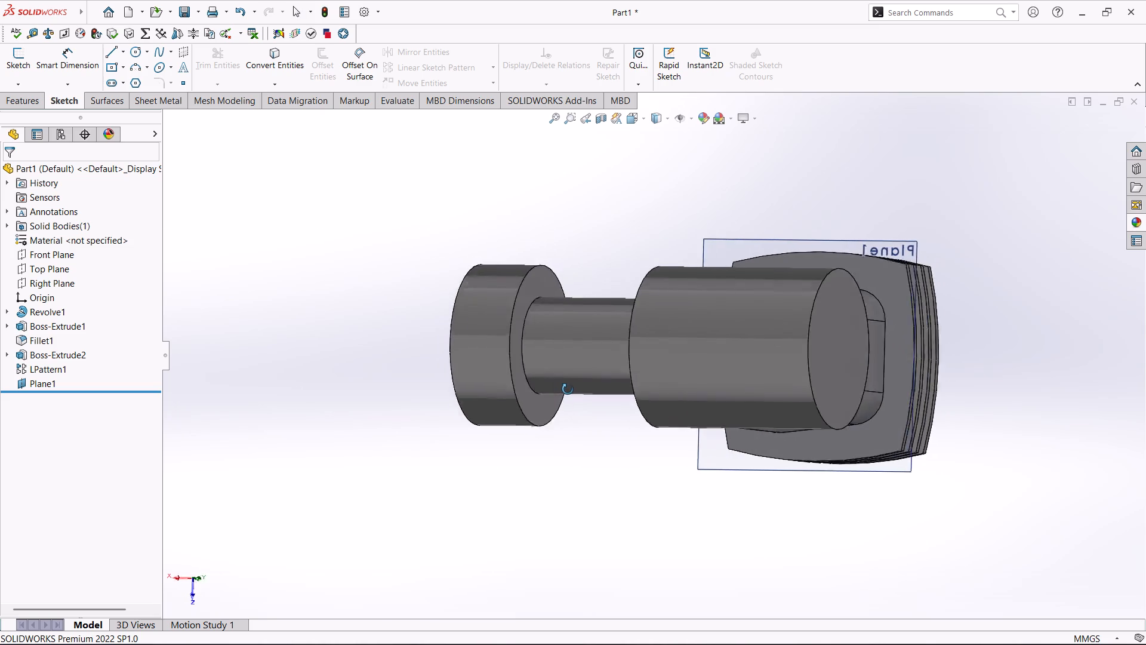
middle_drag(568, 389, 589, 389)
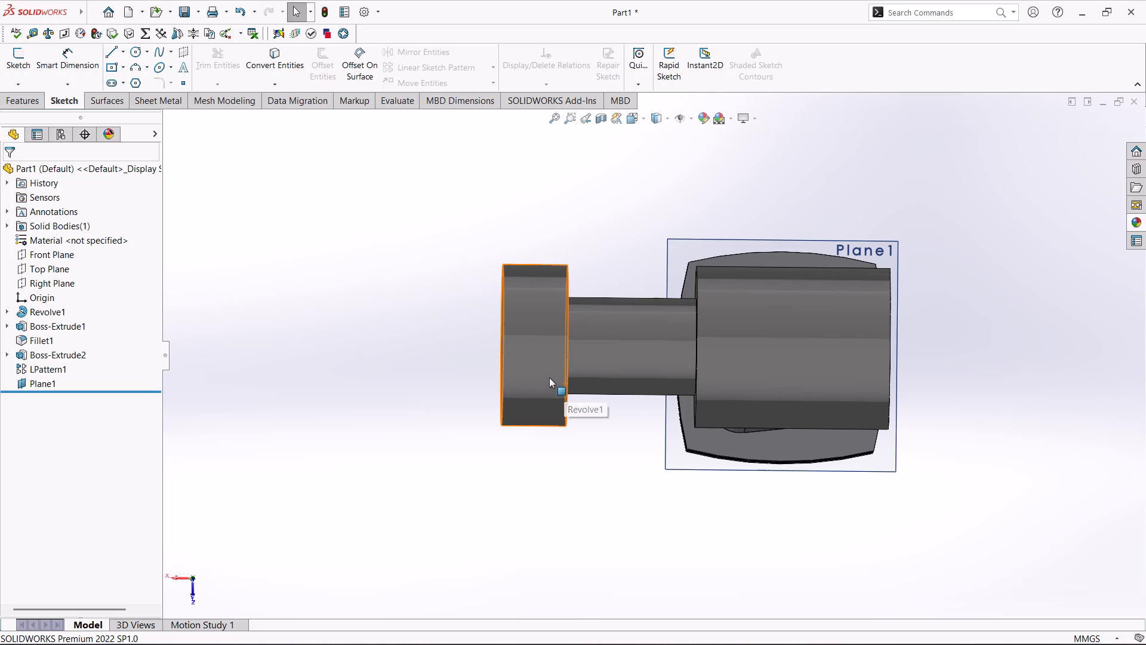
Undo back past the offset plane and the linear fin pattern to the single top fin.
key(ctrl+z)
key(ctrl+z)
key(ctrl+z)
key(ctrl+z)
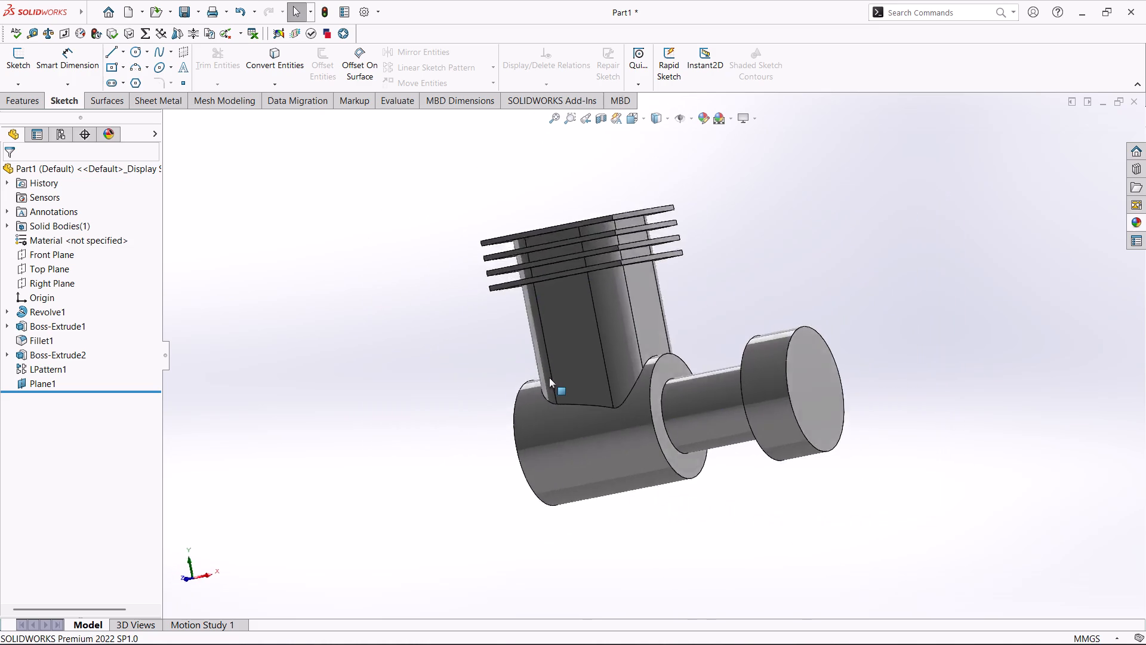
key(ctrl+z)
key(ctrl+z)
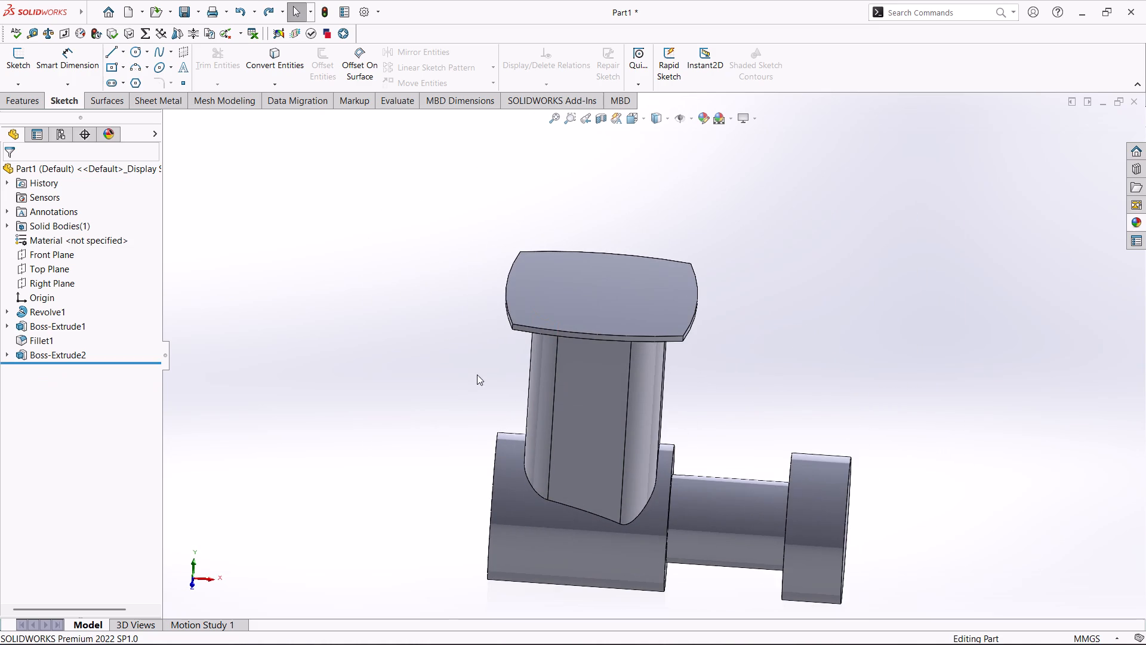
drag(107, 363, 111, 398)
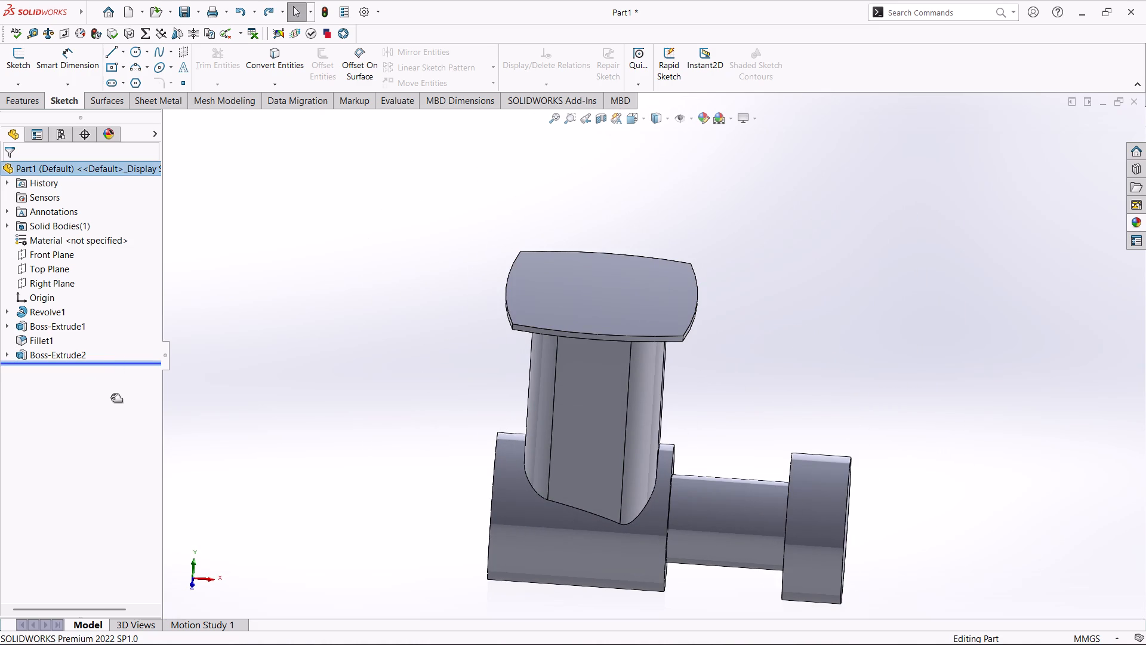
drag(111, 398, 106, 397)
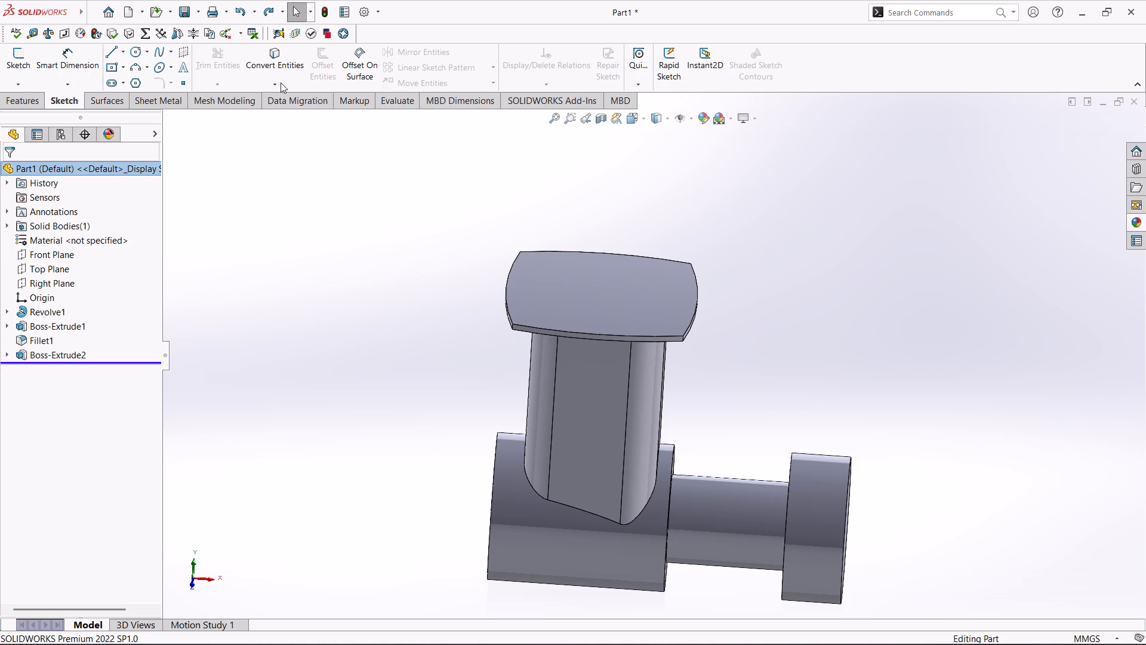
Linear-pattern the top fin downward, using the Top Plane as direction, with 6 mm spacing and 4 instances.
click(23, 98)
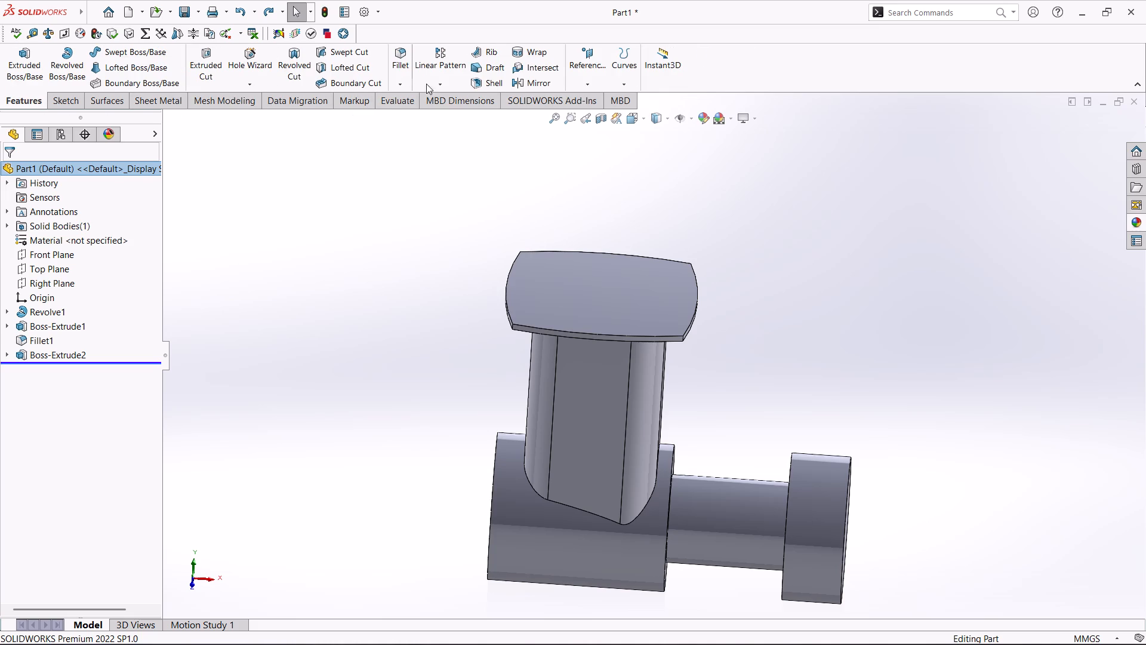
click(432, 67)
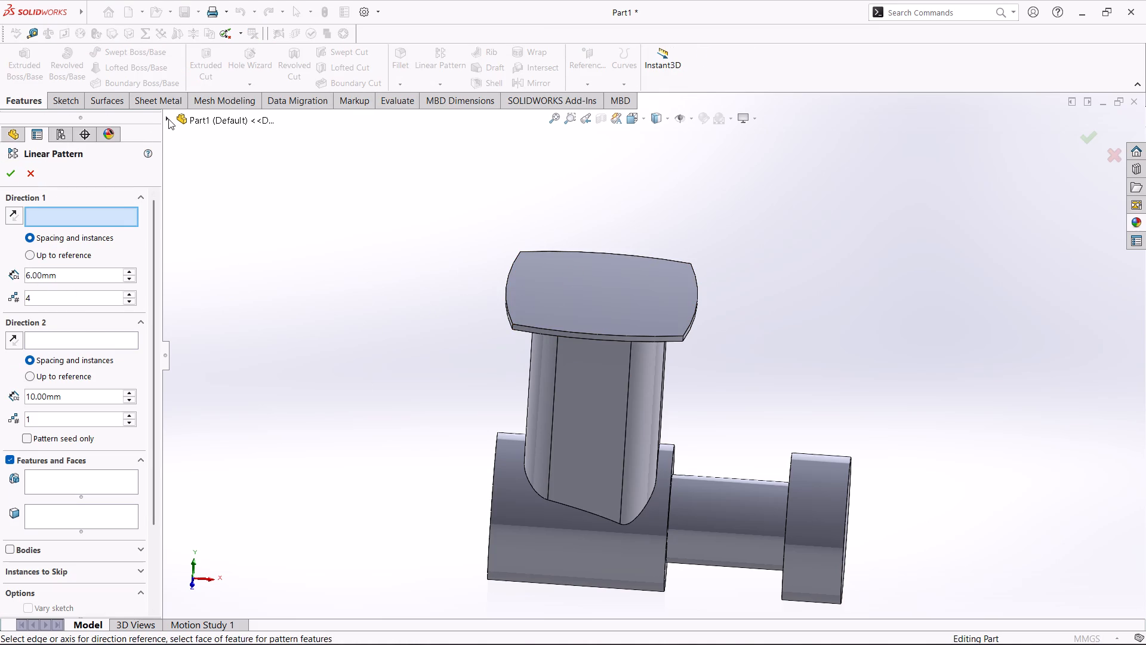
click(112, 470)
click(115, 475)
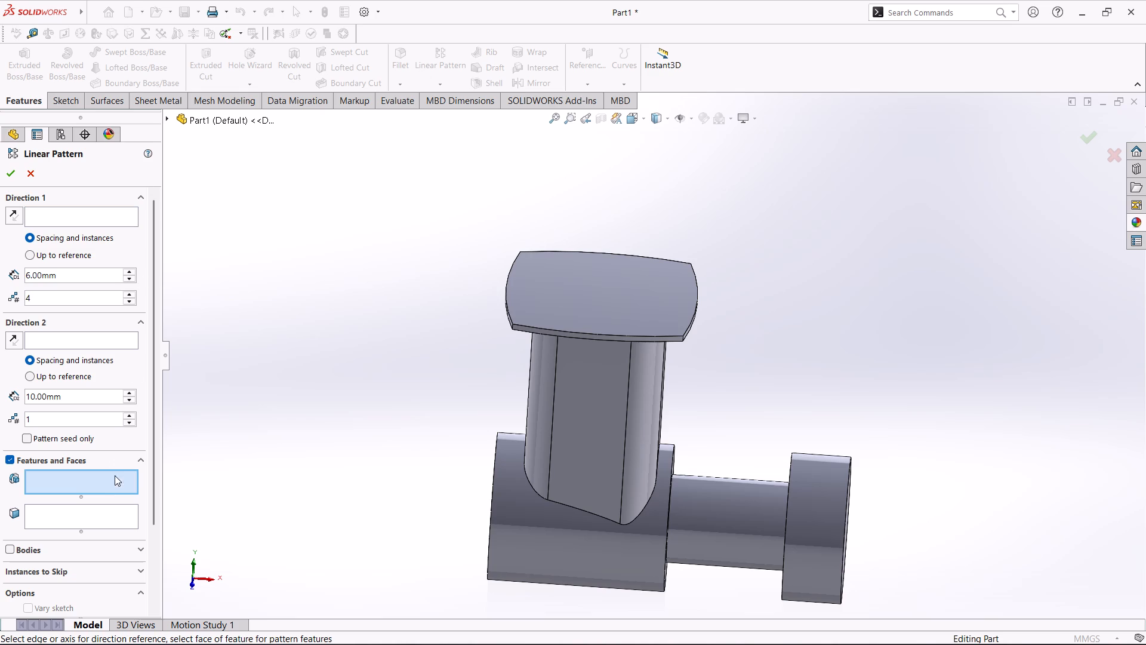
click(166, 117)
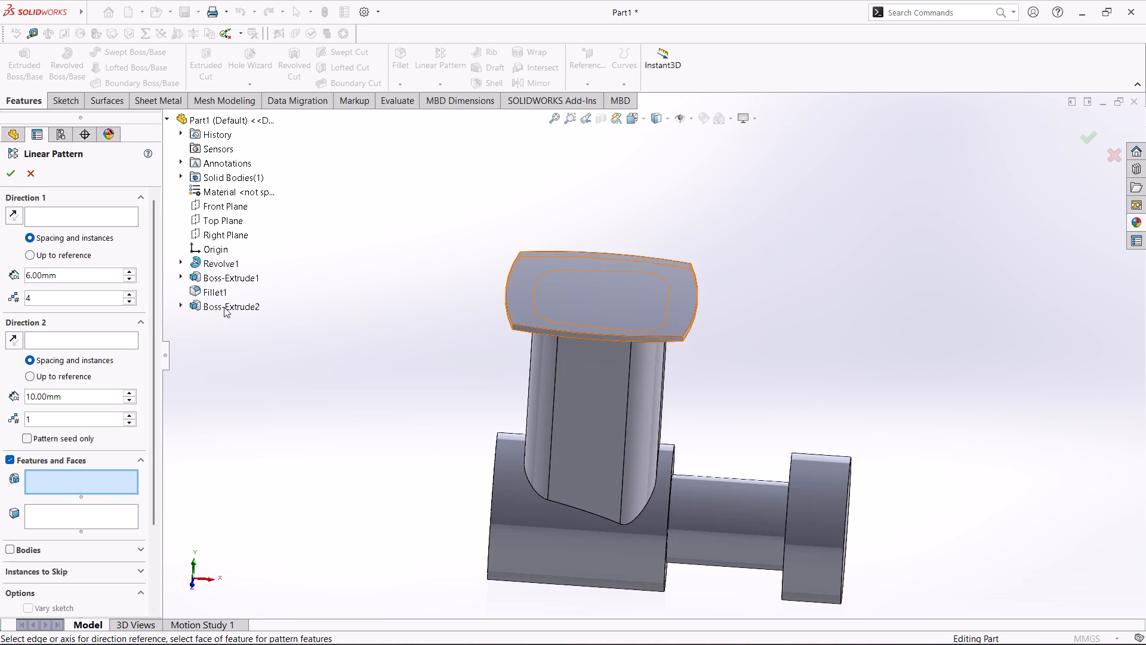
click(224, 307)
click(78, 214)
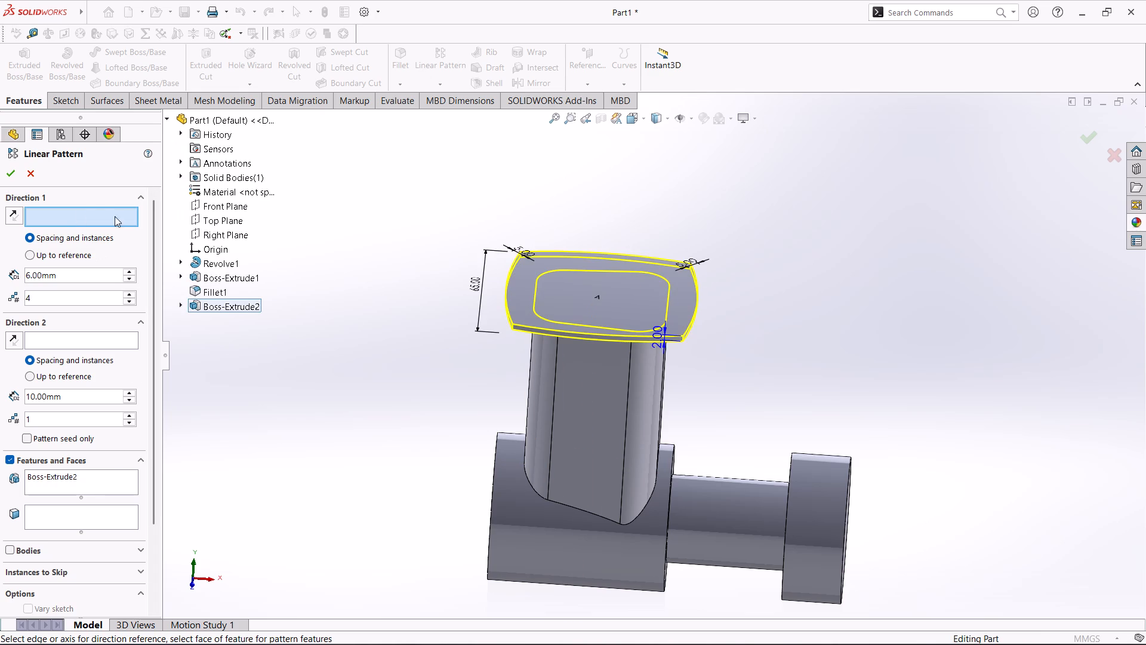
click(224, 217)
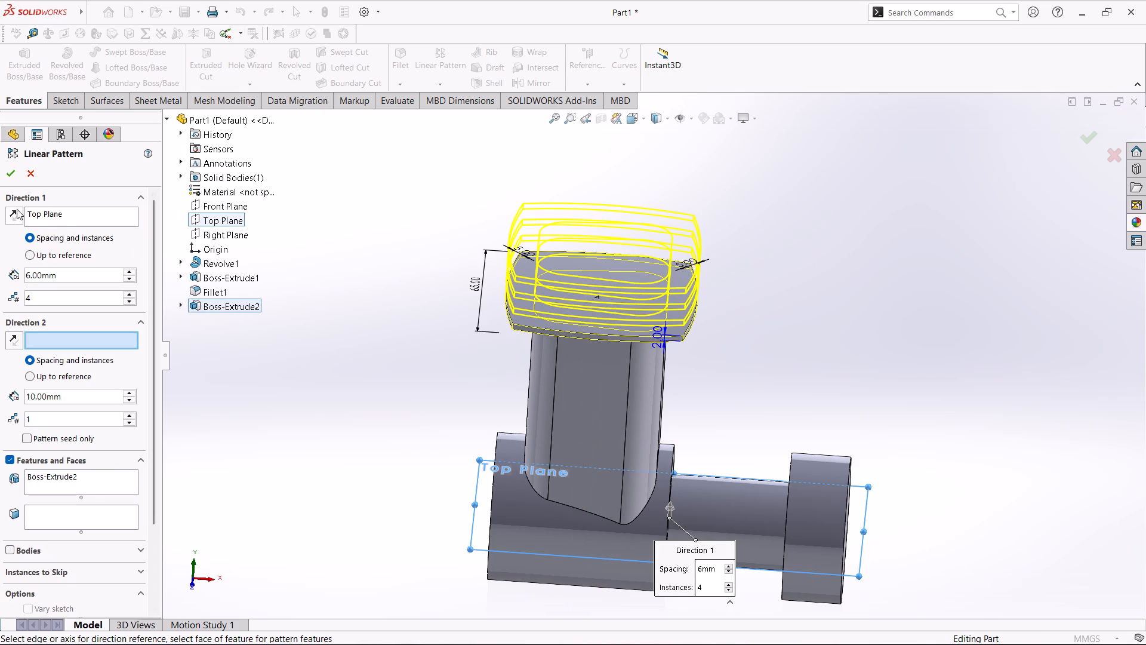
click(14, 209)
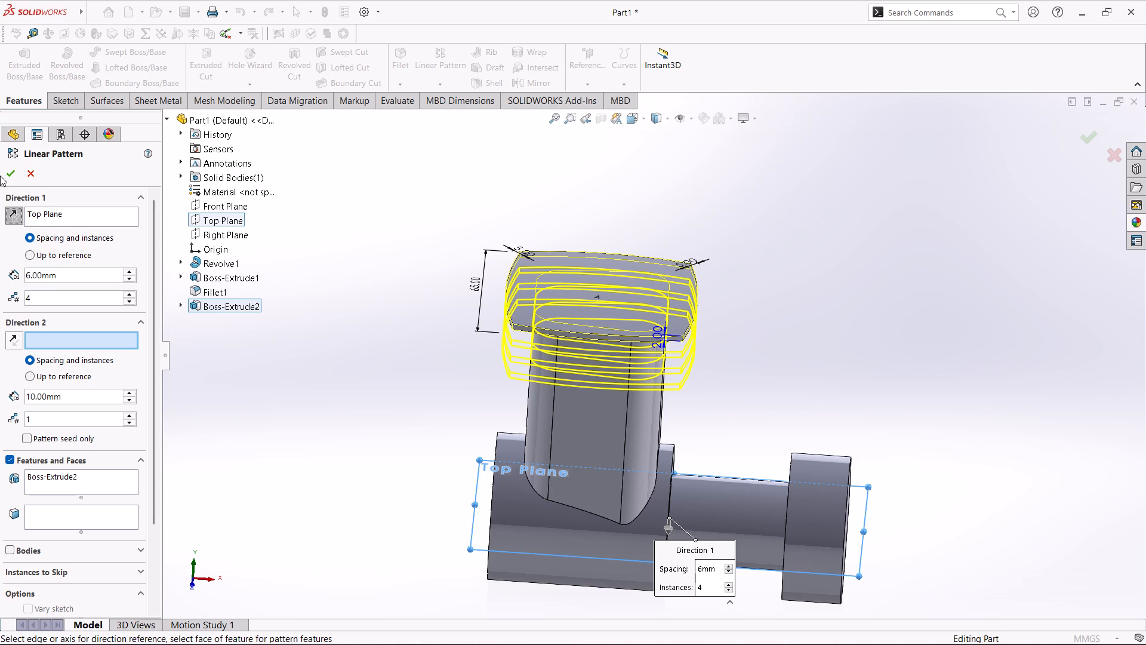
click(9, 174)
middle_drag(255, 299, 255, 291)
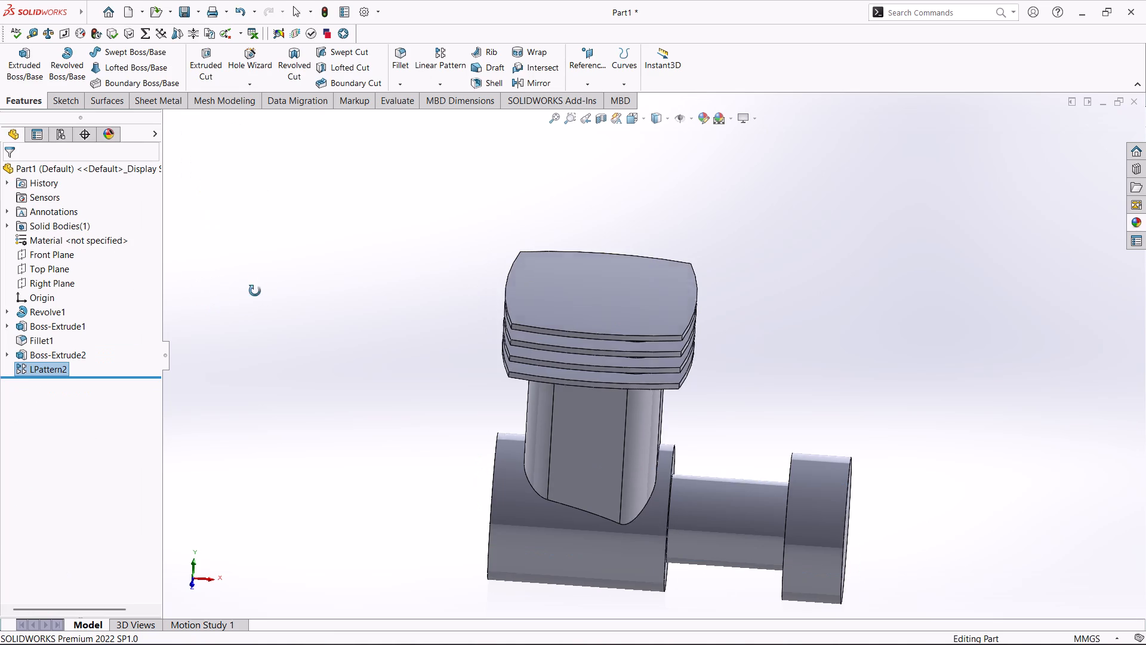
middle_drag(255, 291, 256, 274)
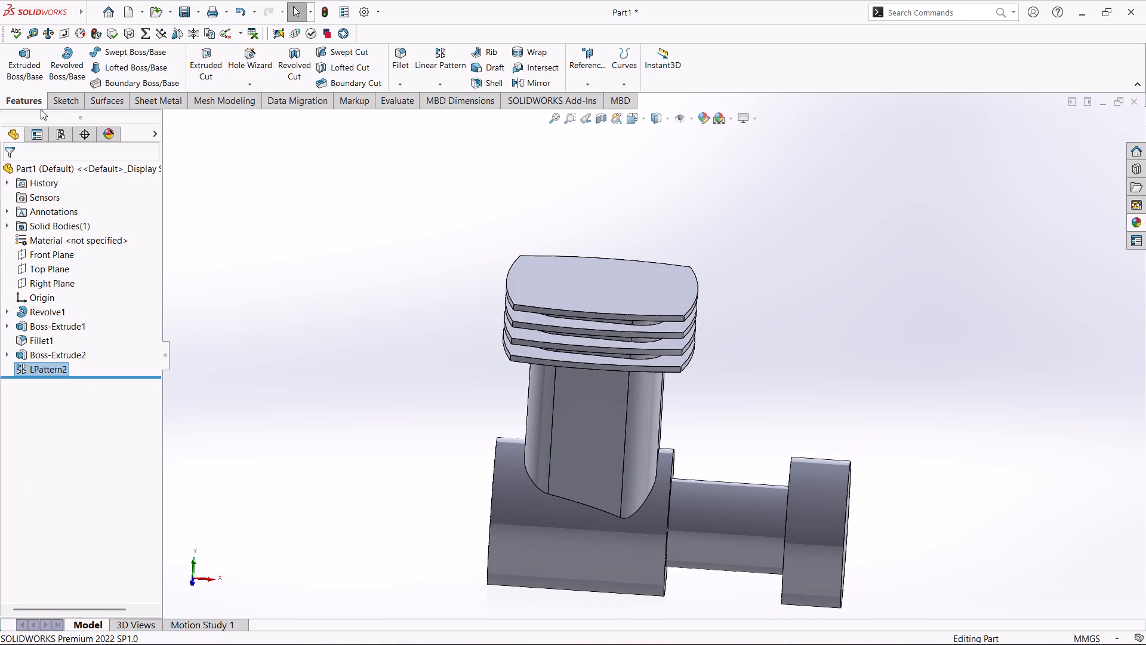
Create a reference plane offset 8 mm below the underside of the lowest fin.
click(575, 82)
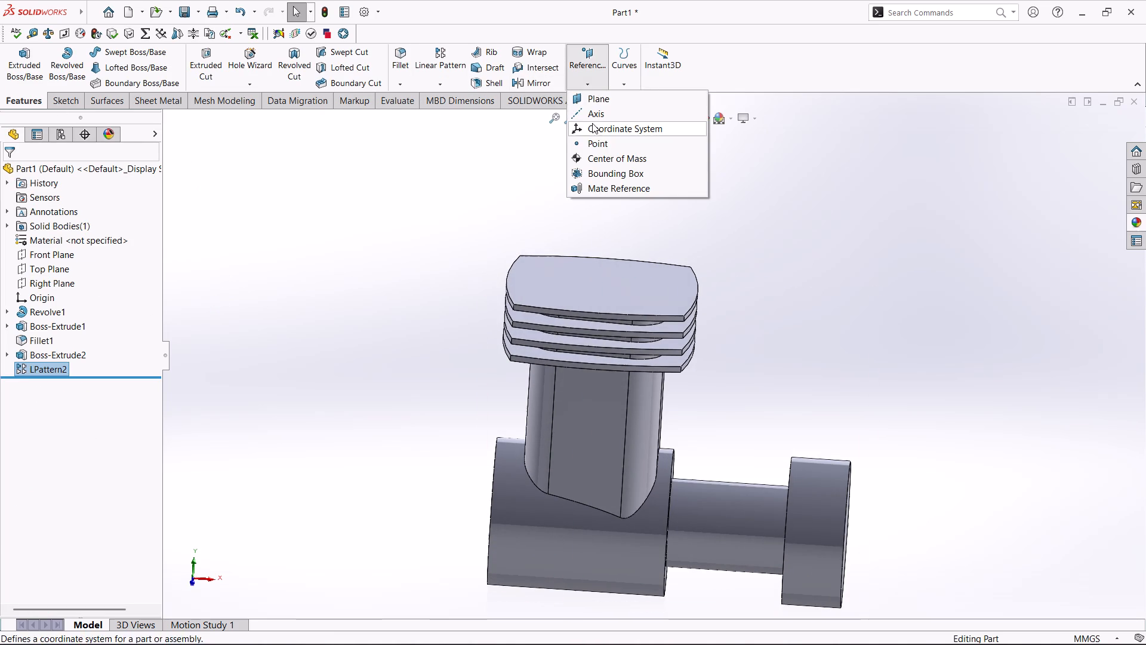
click(599, 99)
middle_drag(817, 254, 813, 139)
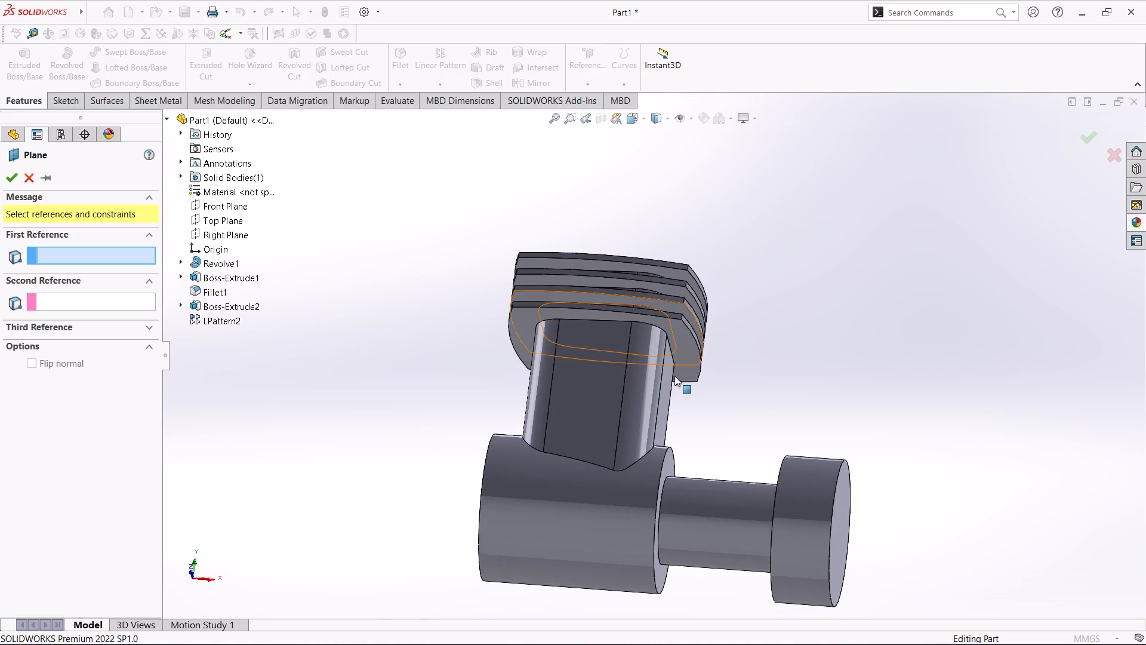
click(680, 347)
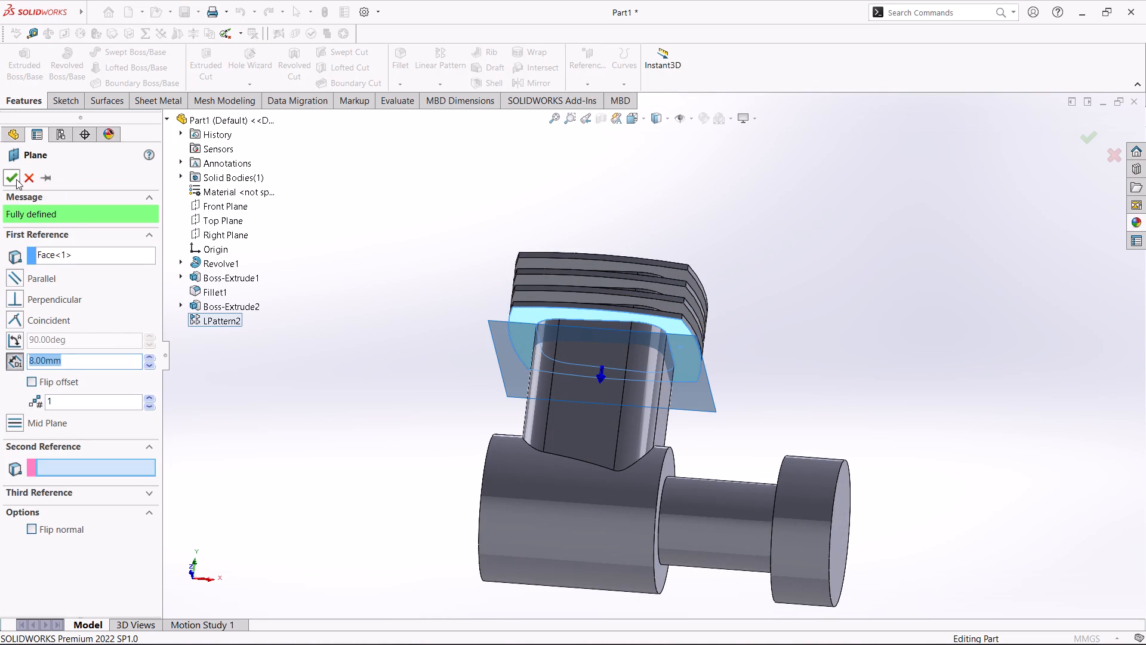
click(14, 180)
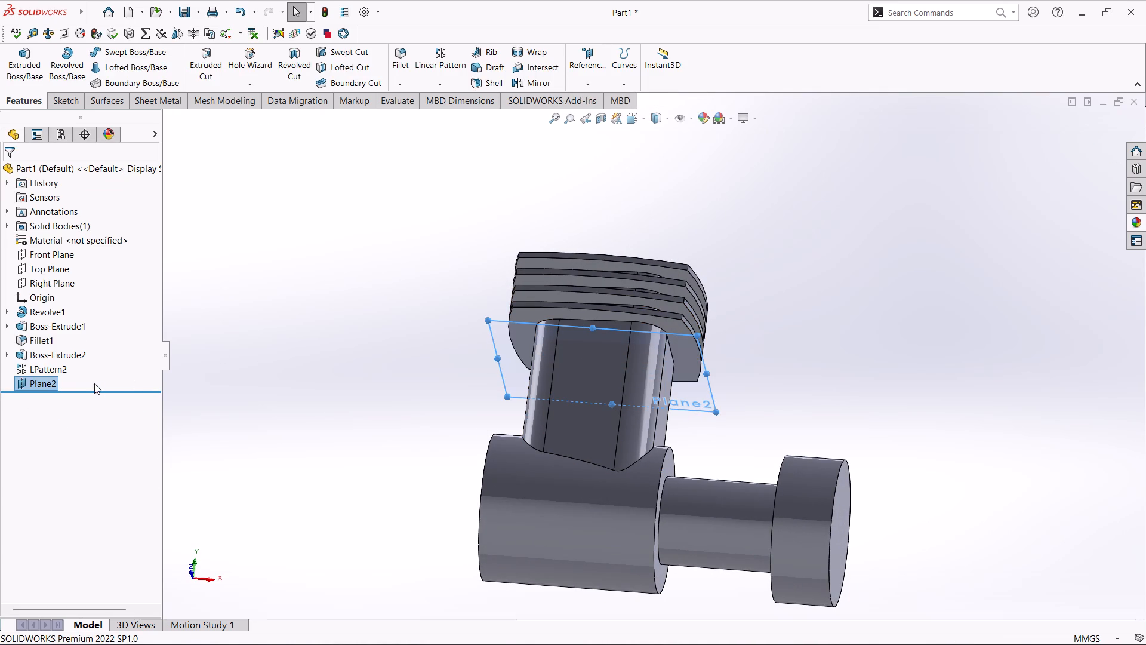
Start a new sketch on the offset plane below the fins.
click(61, 104)
click(19, 72)
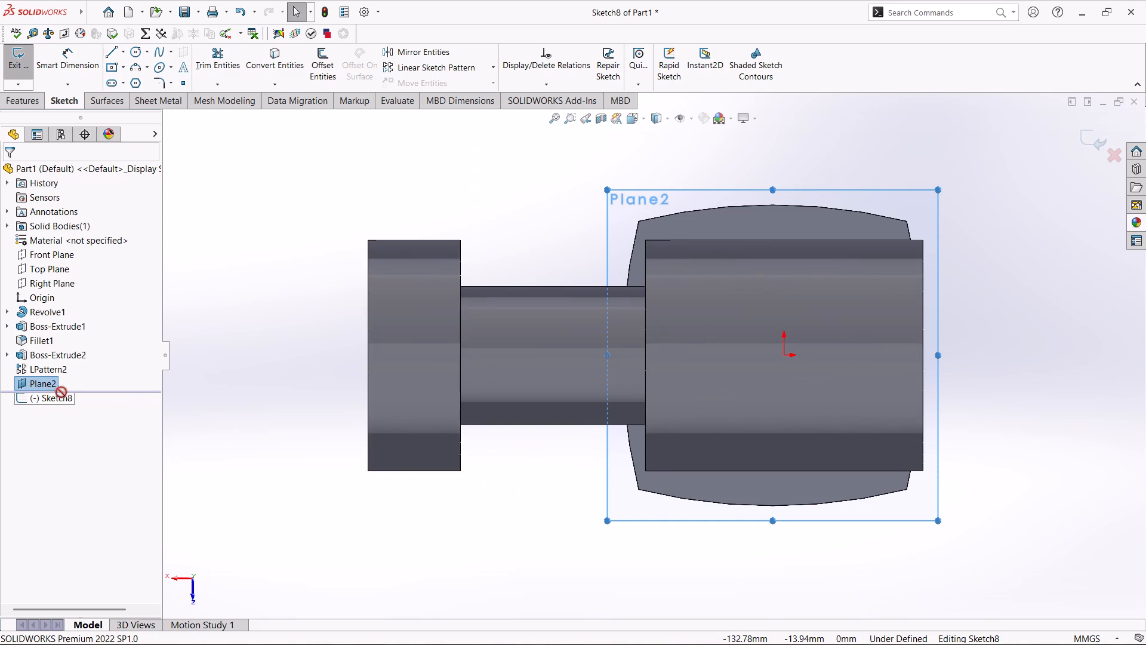
right_click(341, 211)
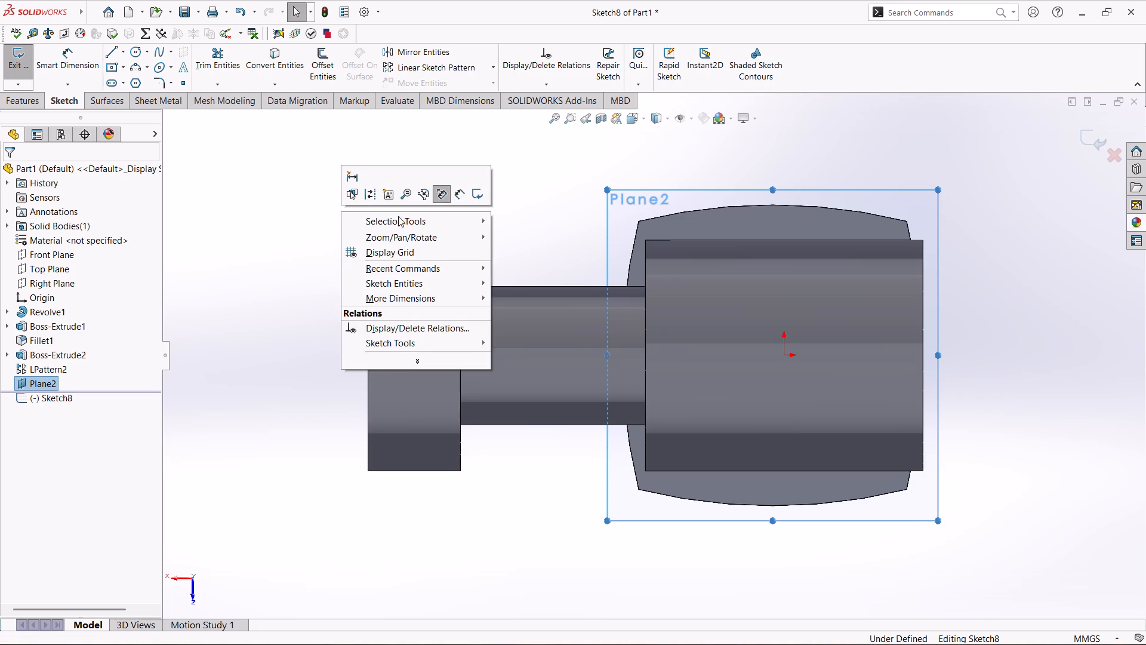
right_click(644, 198)
click(483, 254)
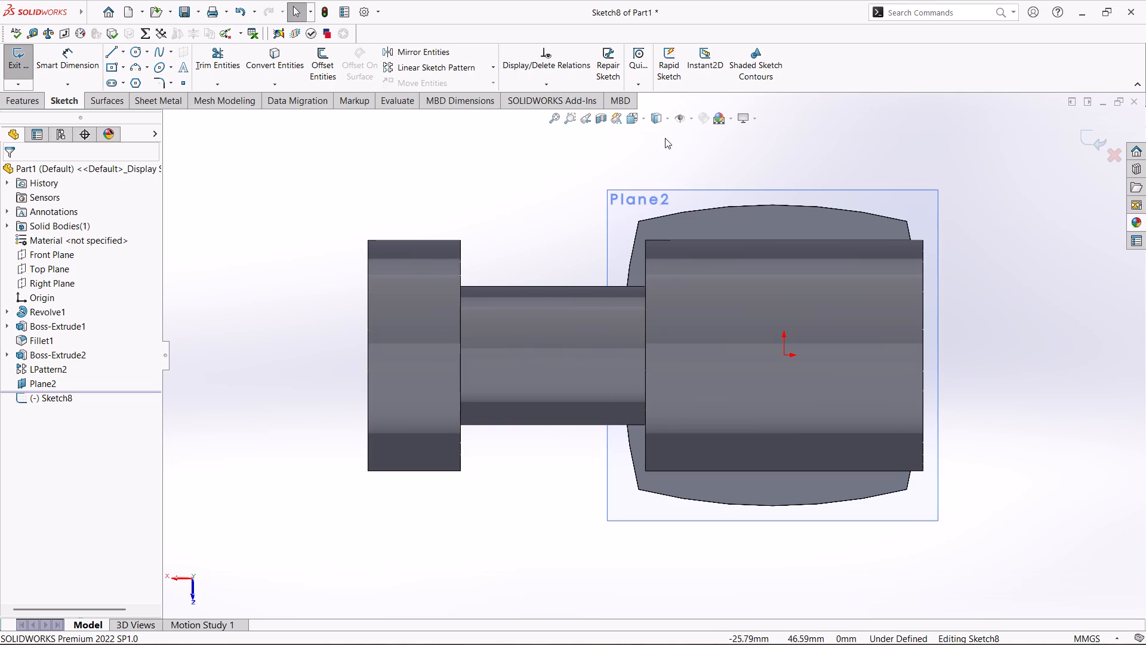
Change the model's display style to Hidden Lines Visible.
click(671, 122)
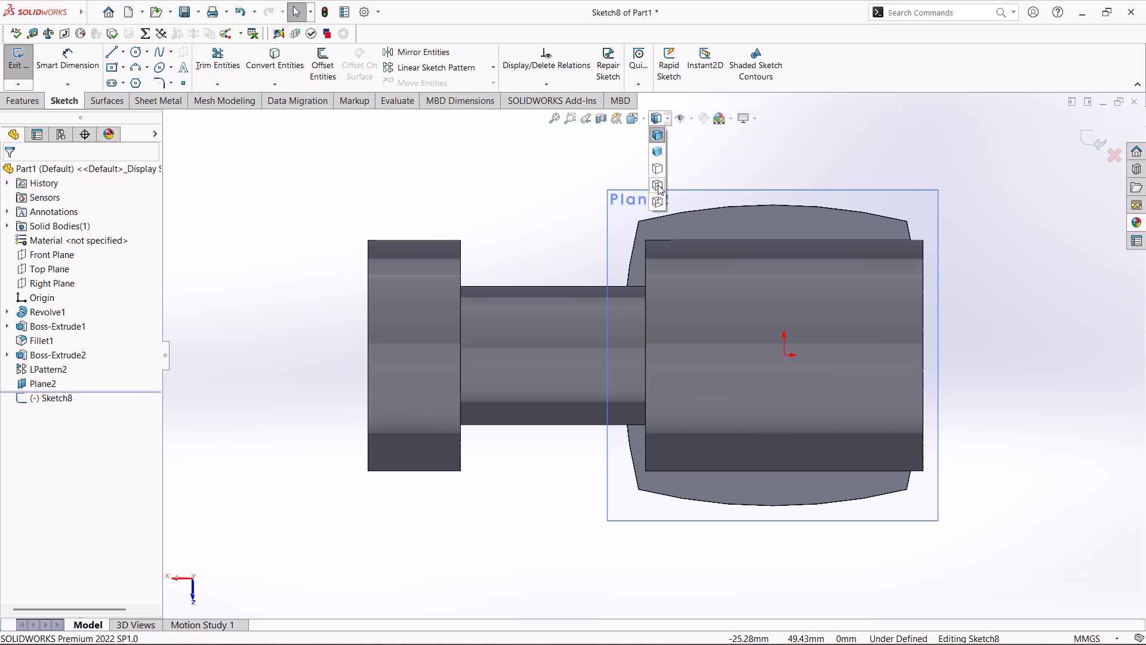
click(658, 185)
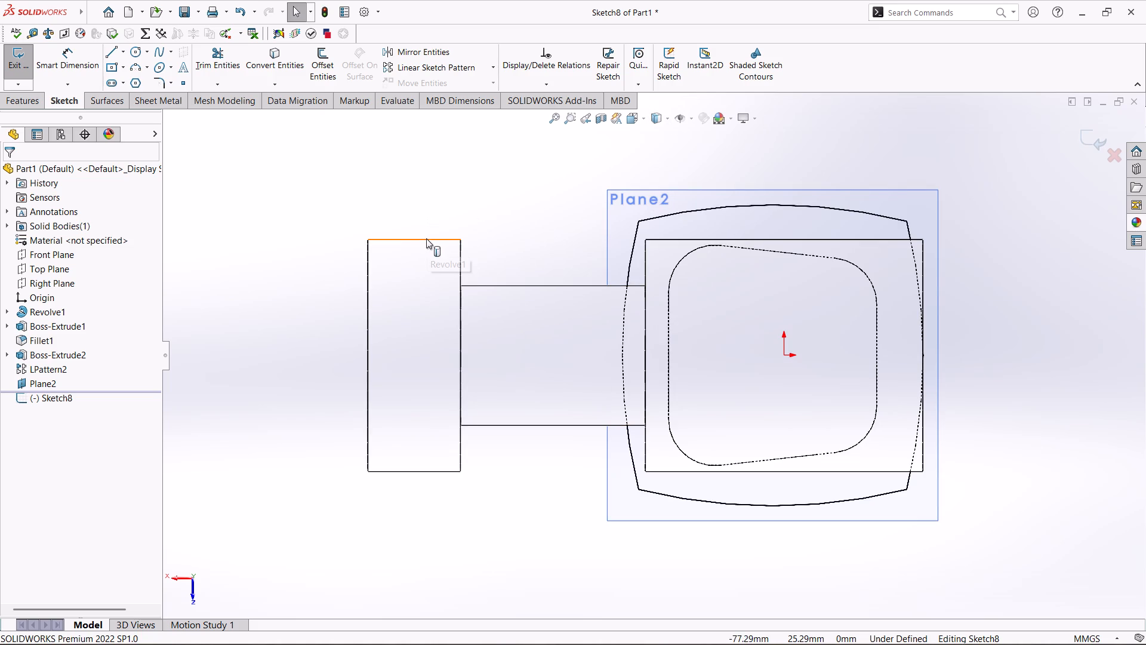
Sketch a vertical line about 42.56 mm long joining the midpoints of the block's two rounded corners nearest the narrow shaft.
click(109, 52)
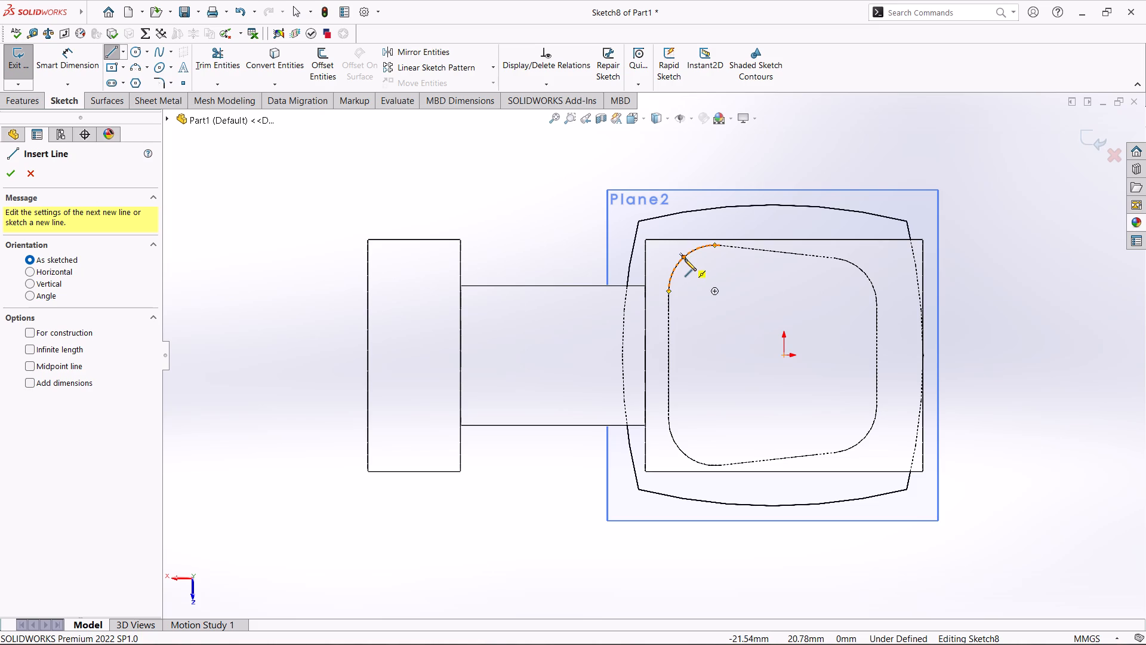
click(685, 259)
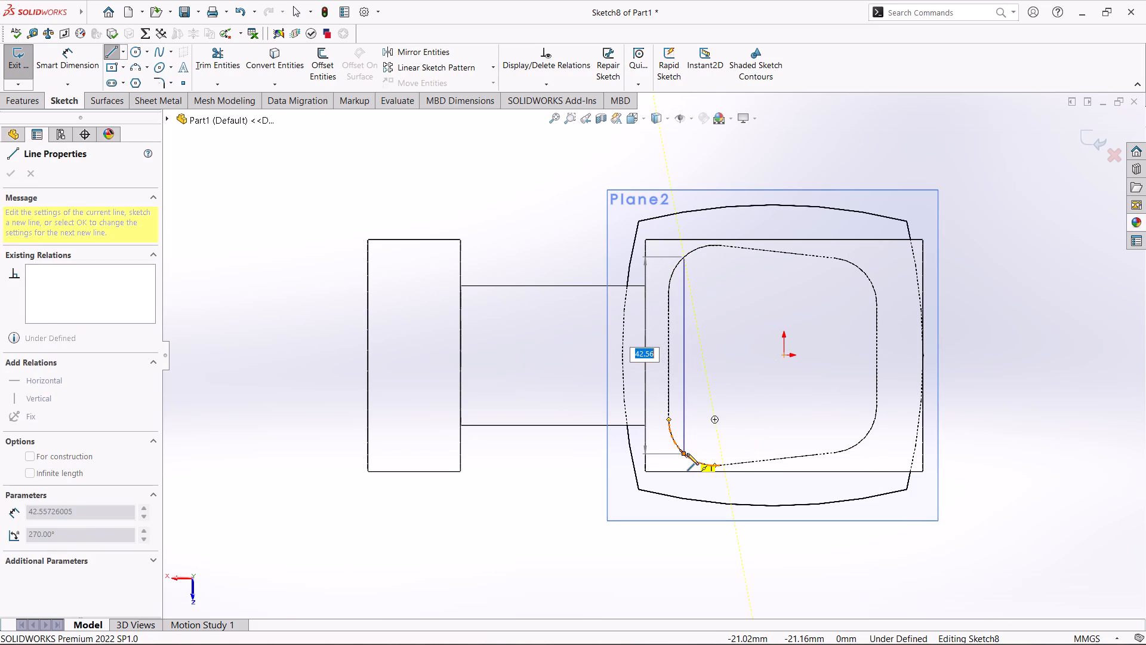
click(687, 453)
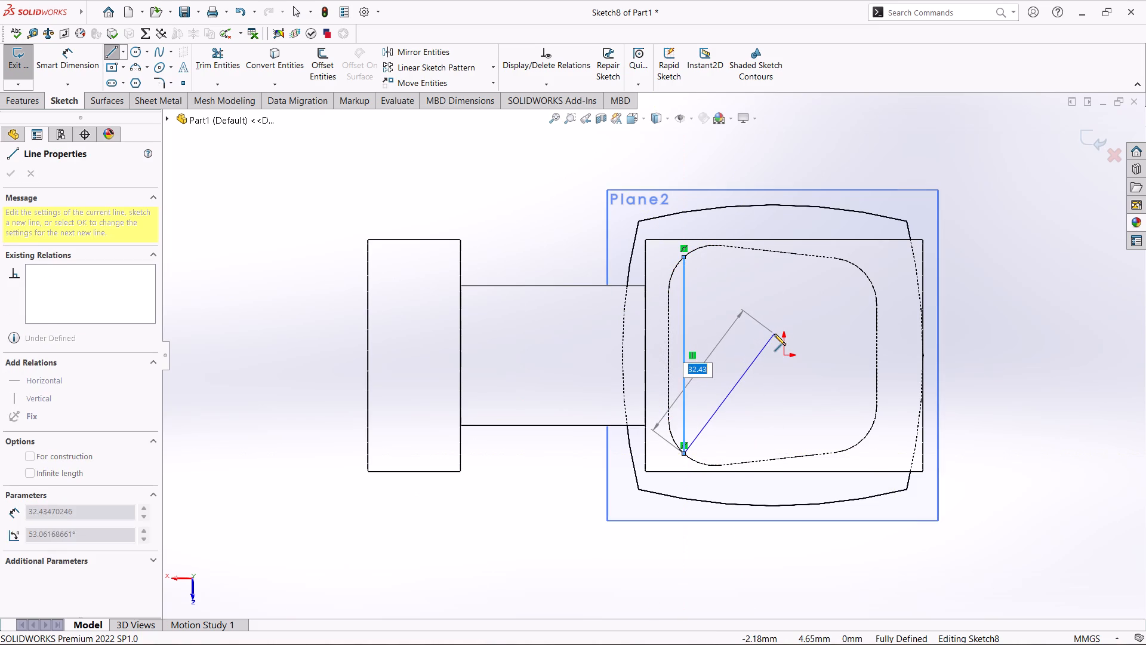
key(Escape)
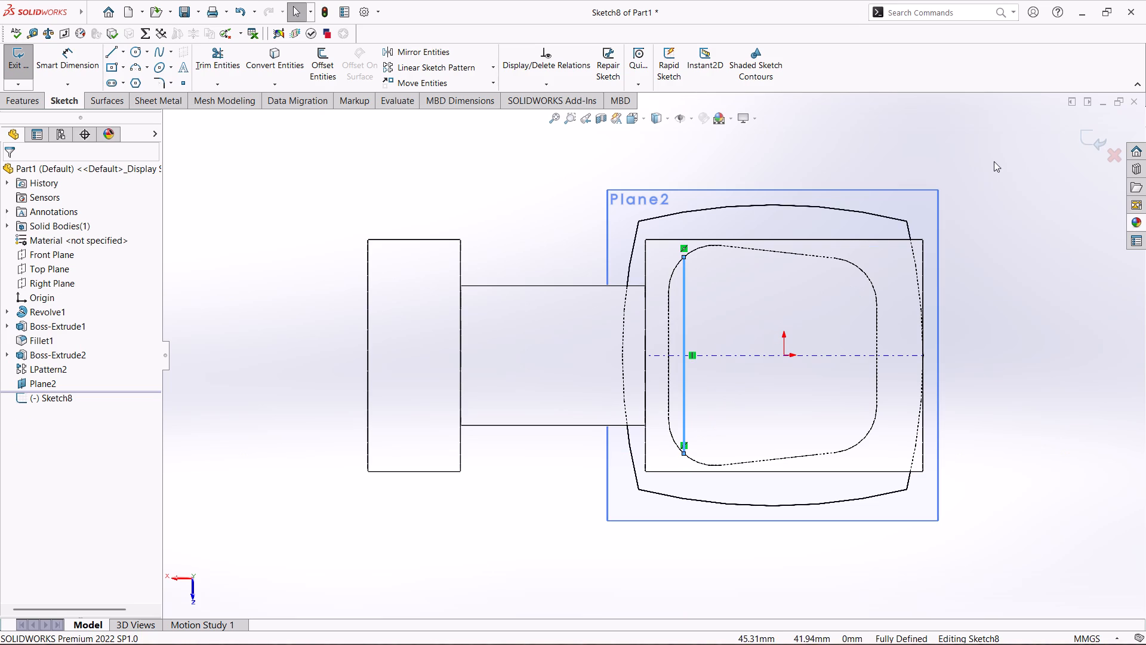
Add a Coincident relation between the line's upper endpoint and the block's rounded corner edge.
scroll(694, 454, down, 6)
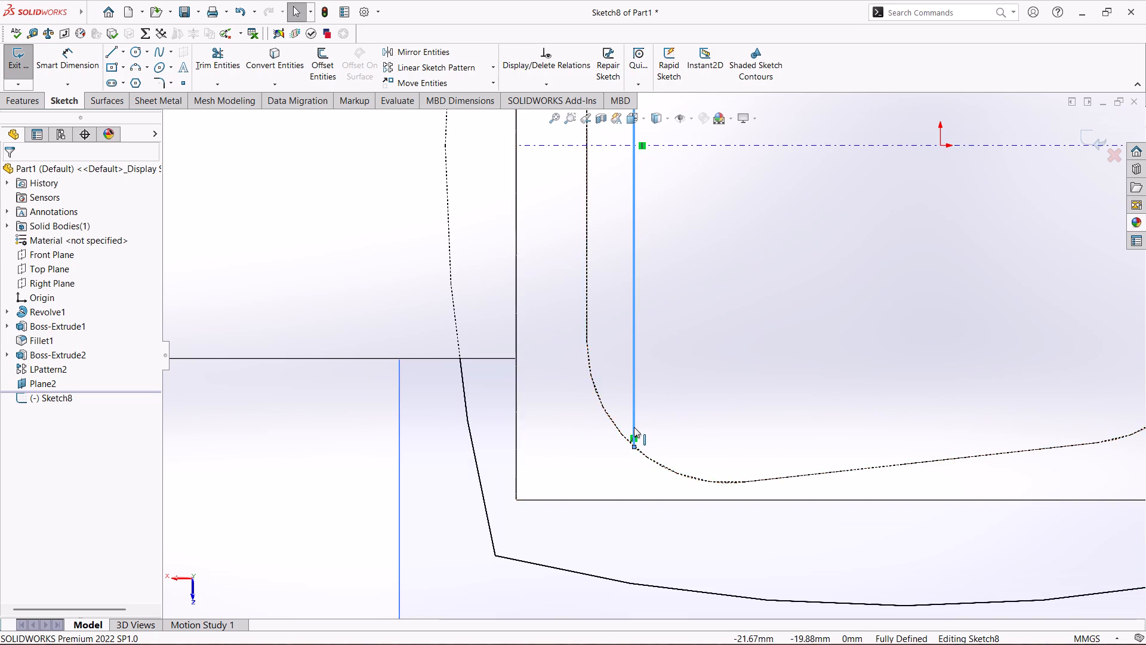
scroll(634, 427, up, 6)
scroll(622, 128, down, 3)
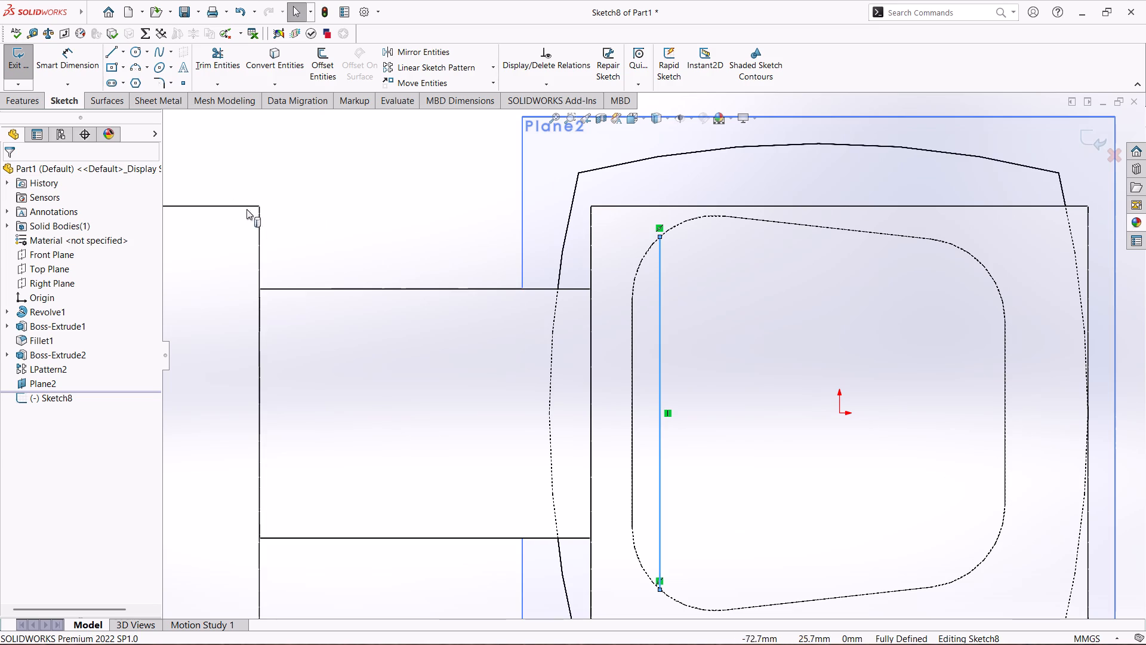
click(660, 235)
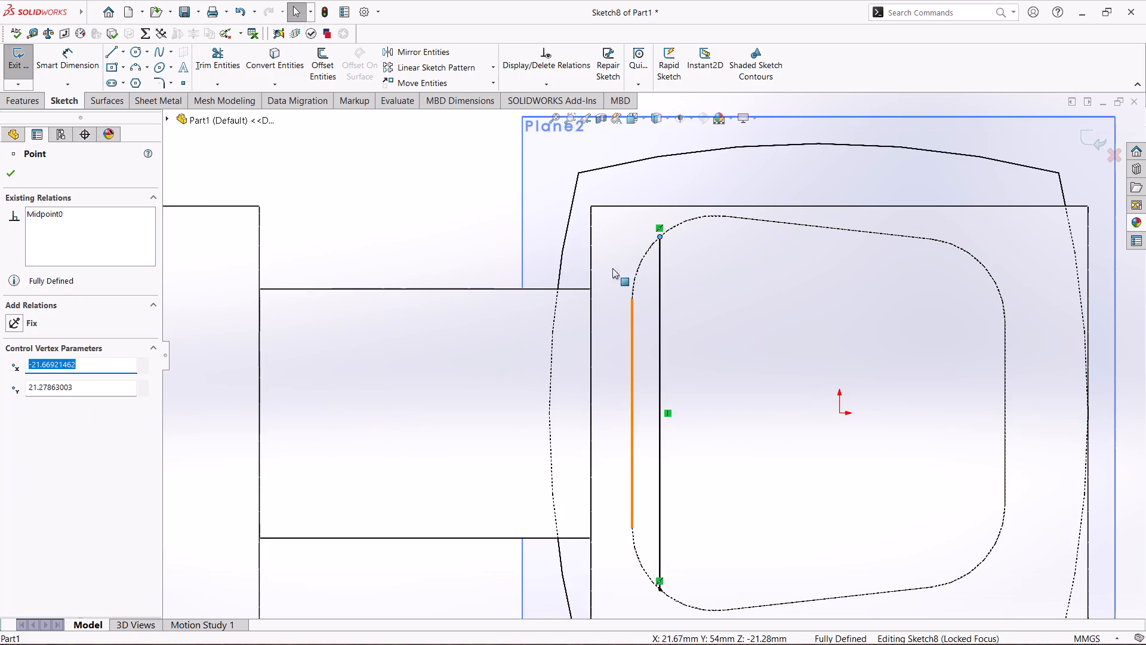
ctrl+click(645, 253)
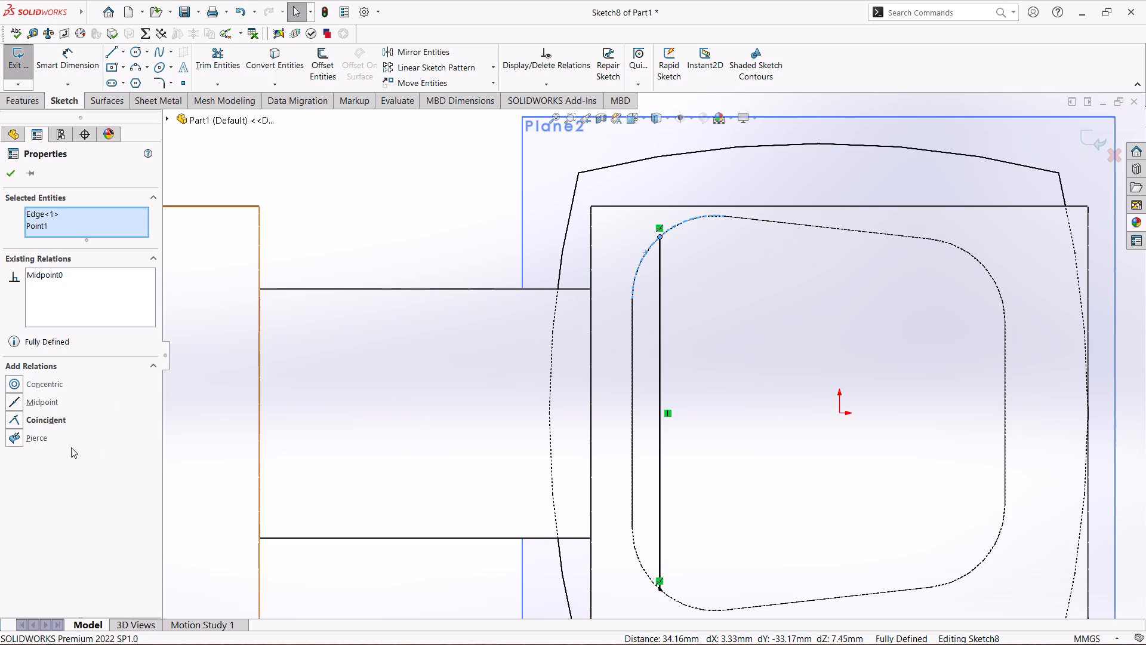
click(11, 419)
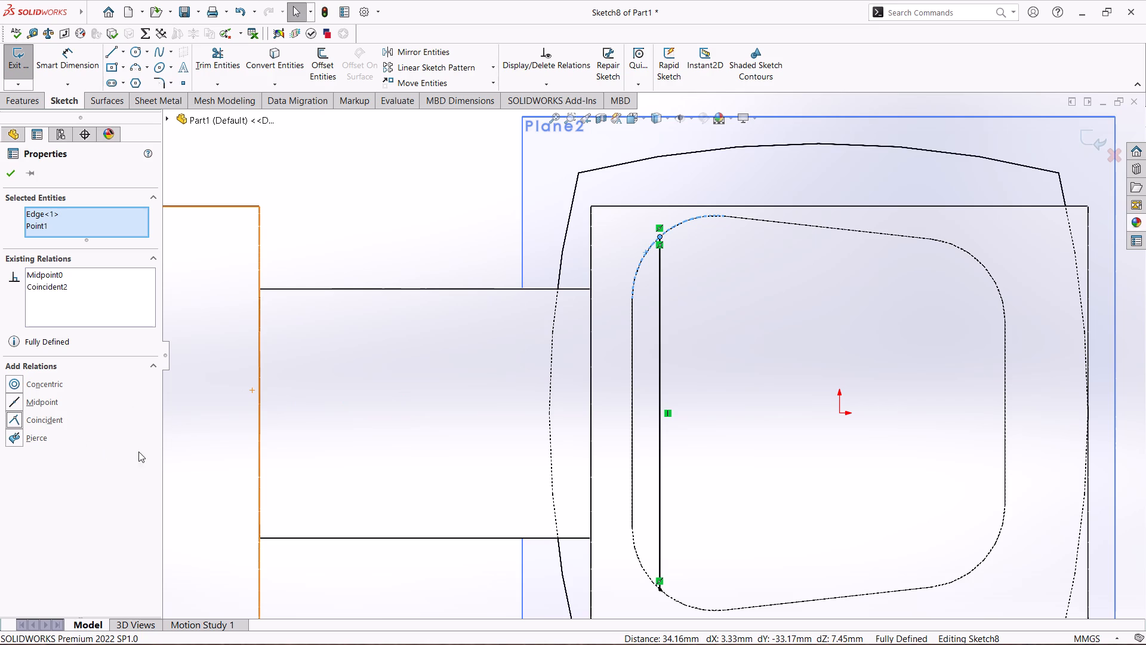
Delete the Midpoint and Coincident relations between the vertical line's upper endpoint and the block's rounded corner edge.
right_click(57, 288)
click(85, 293)
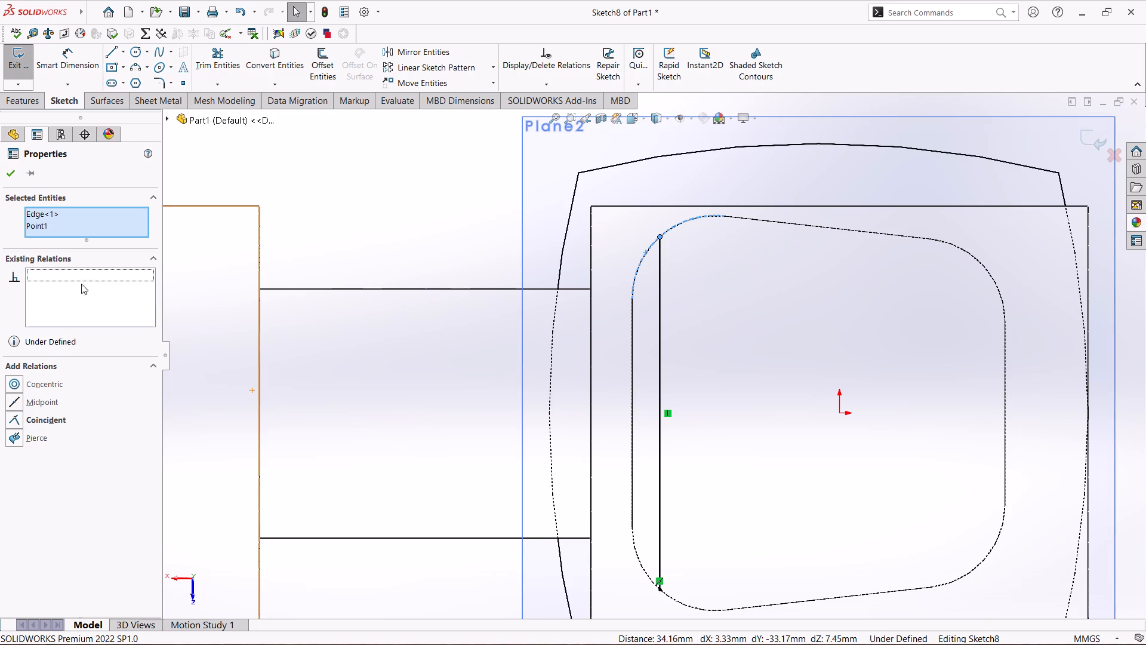
click(432, 241)
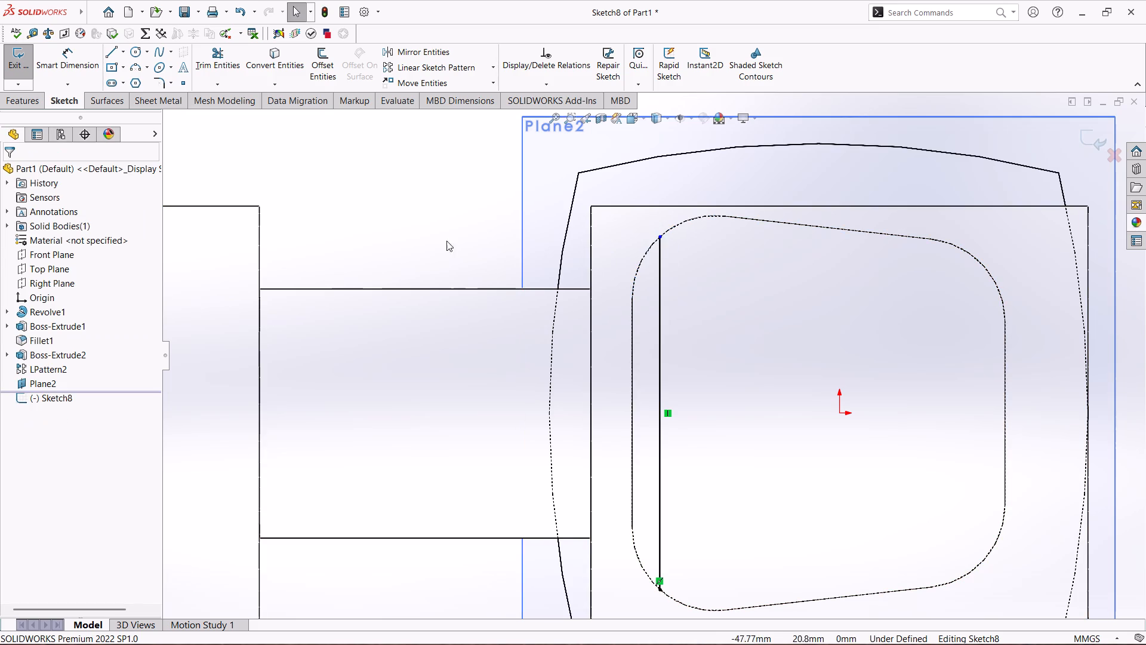
Try to add a Tangent relation between the vertical line and the block's rounded corner edge at the line's upper end.
ctrl+click(660, 284)
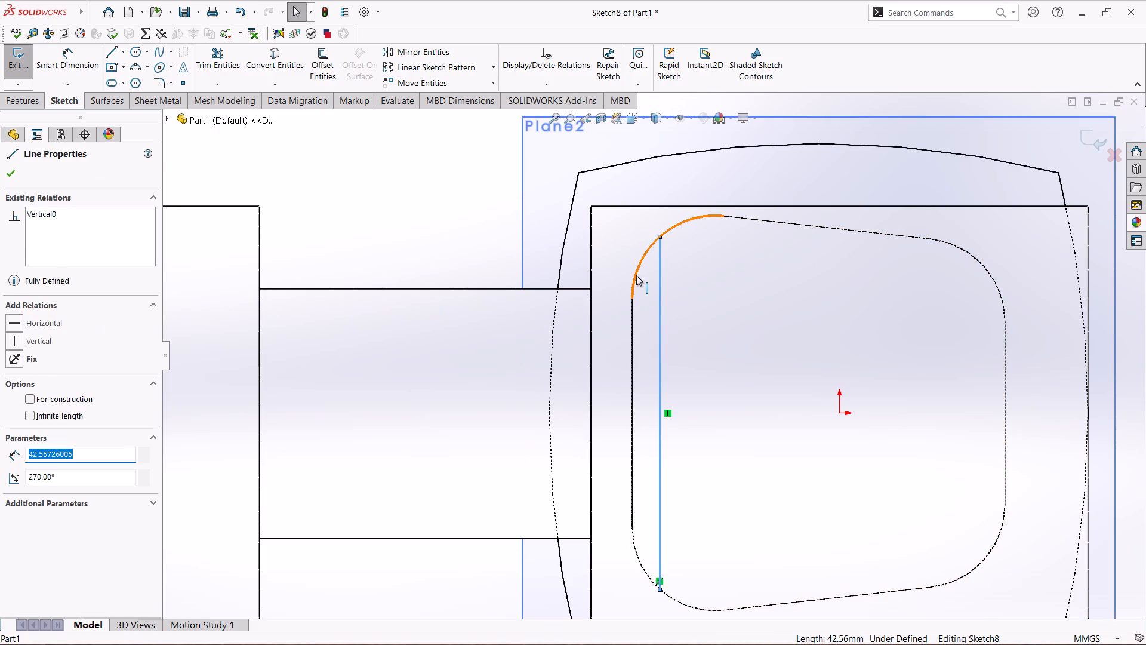
ctrl+click(637, 275)
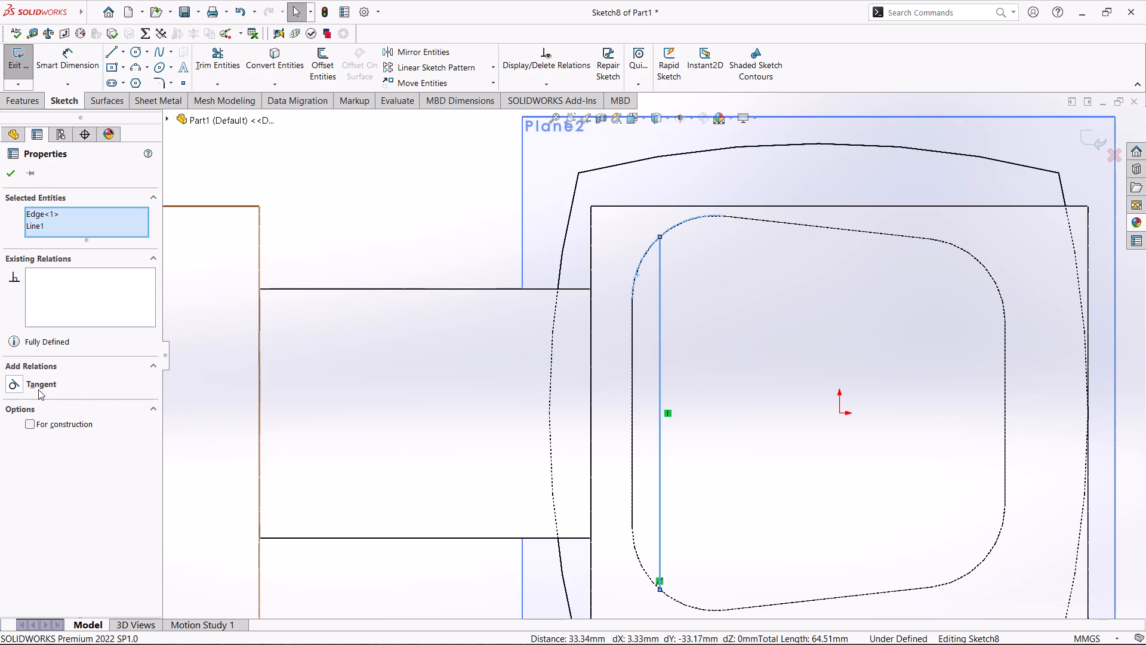
click(11, 386)
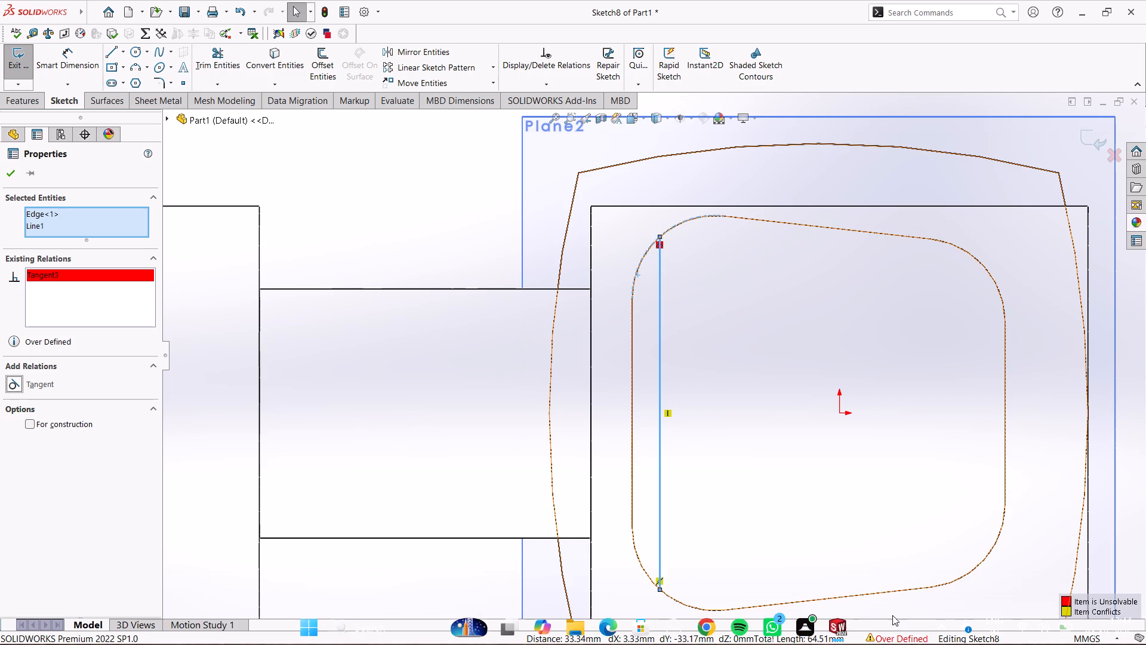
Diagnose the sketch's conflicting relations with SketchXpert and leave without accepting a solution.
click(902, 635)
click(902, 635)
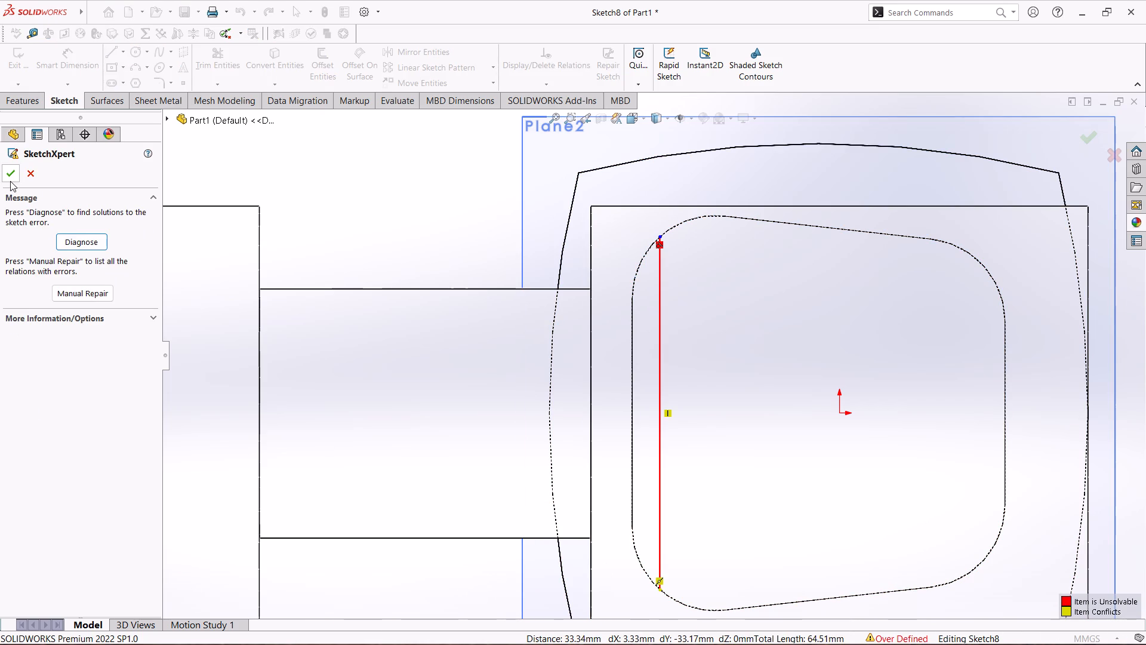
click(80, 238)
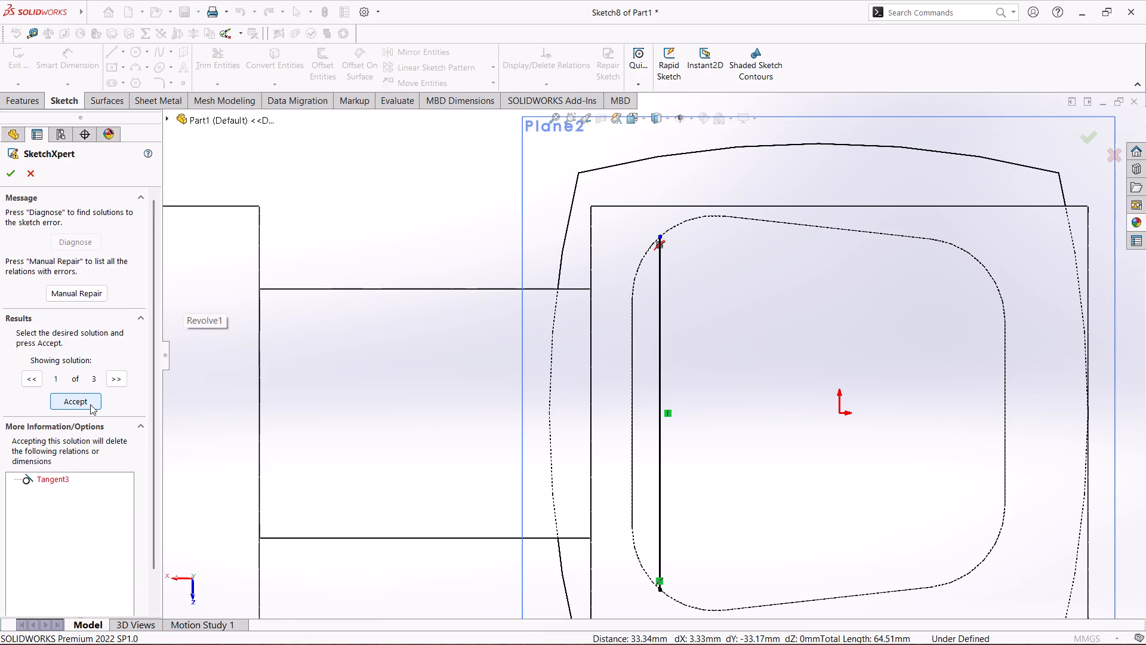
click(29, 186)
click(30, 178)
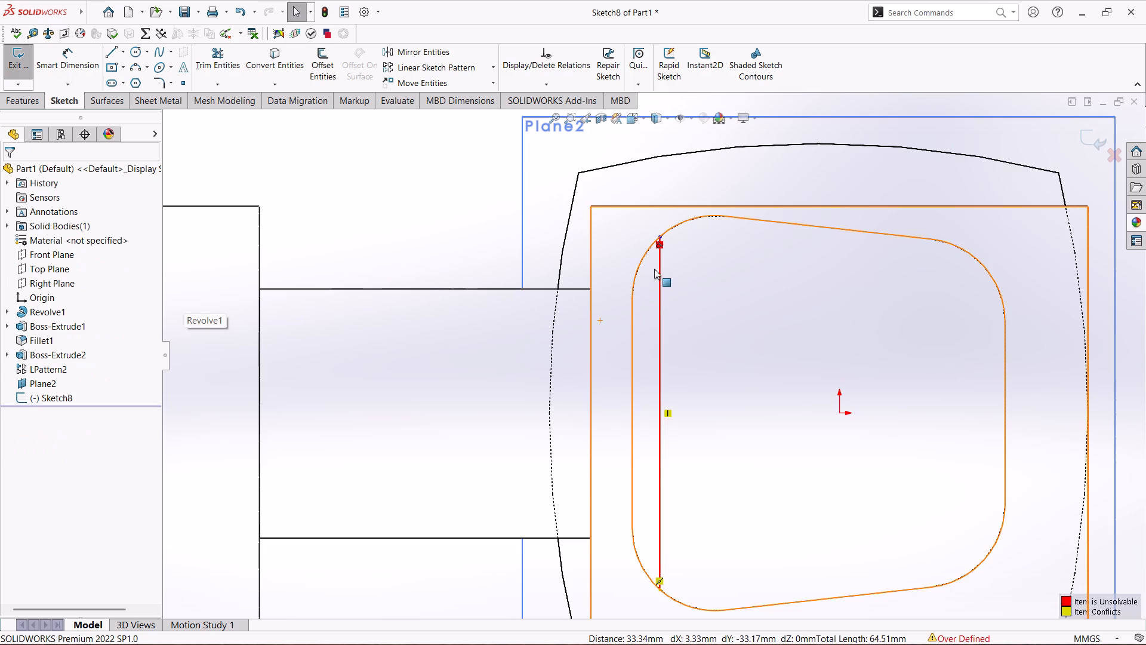
Select the vertical line's lower endpoint together with the block's rounded corner edge there for a relation.
ctrl+click(661, 589)
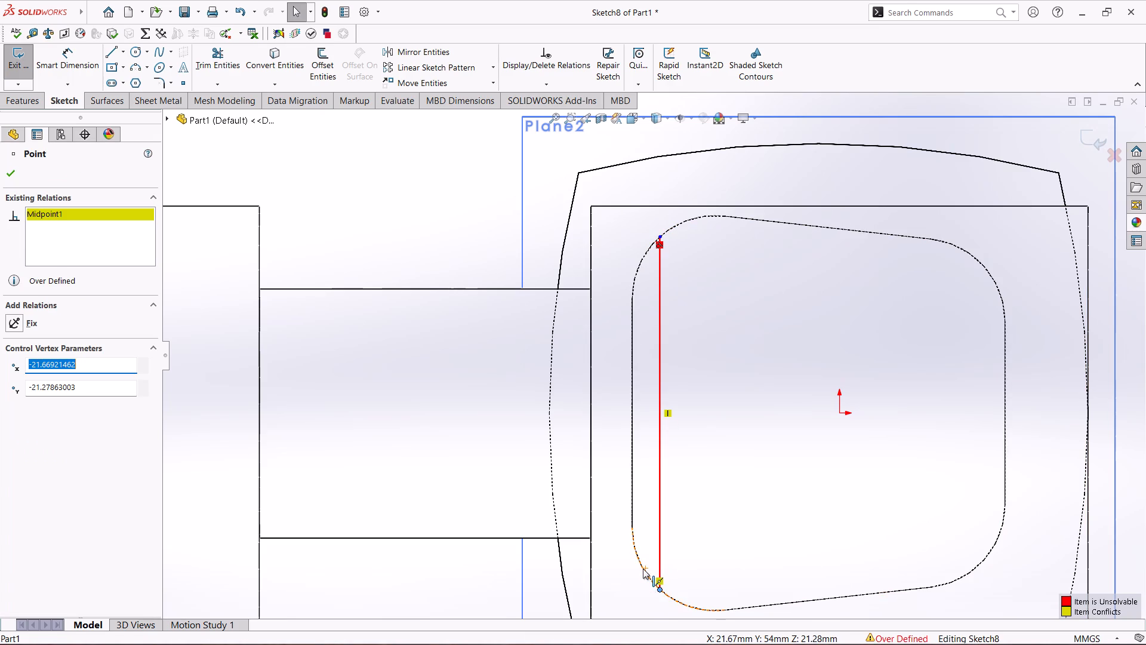
ctrl+click(643, 569)
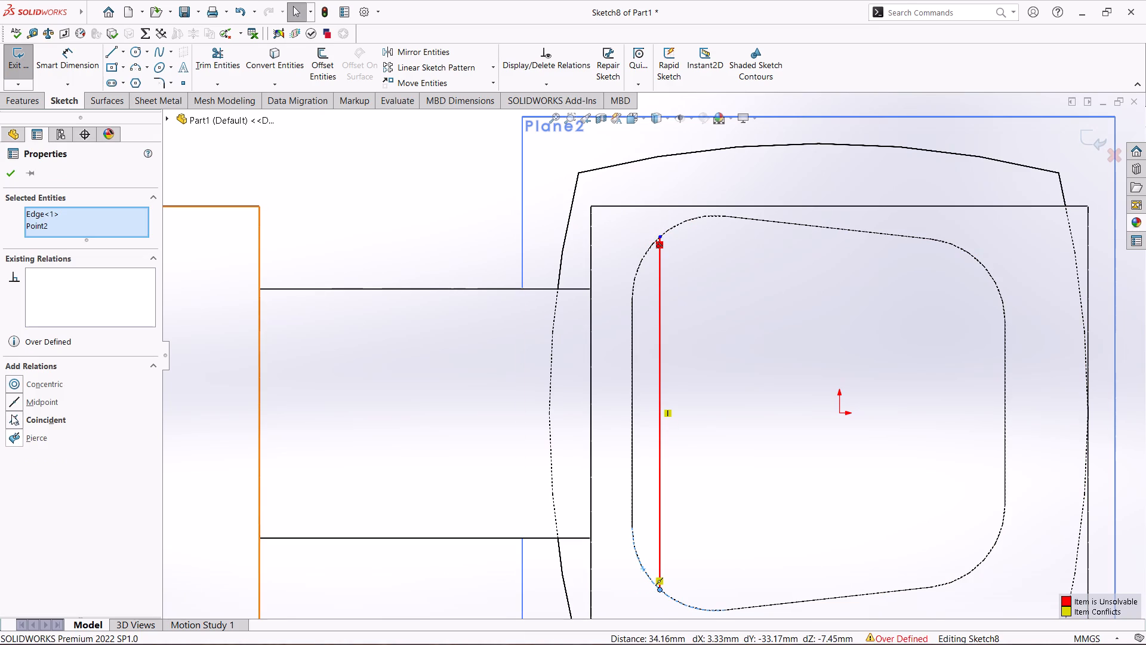
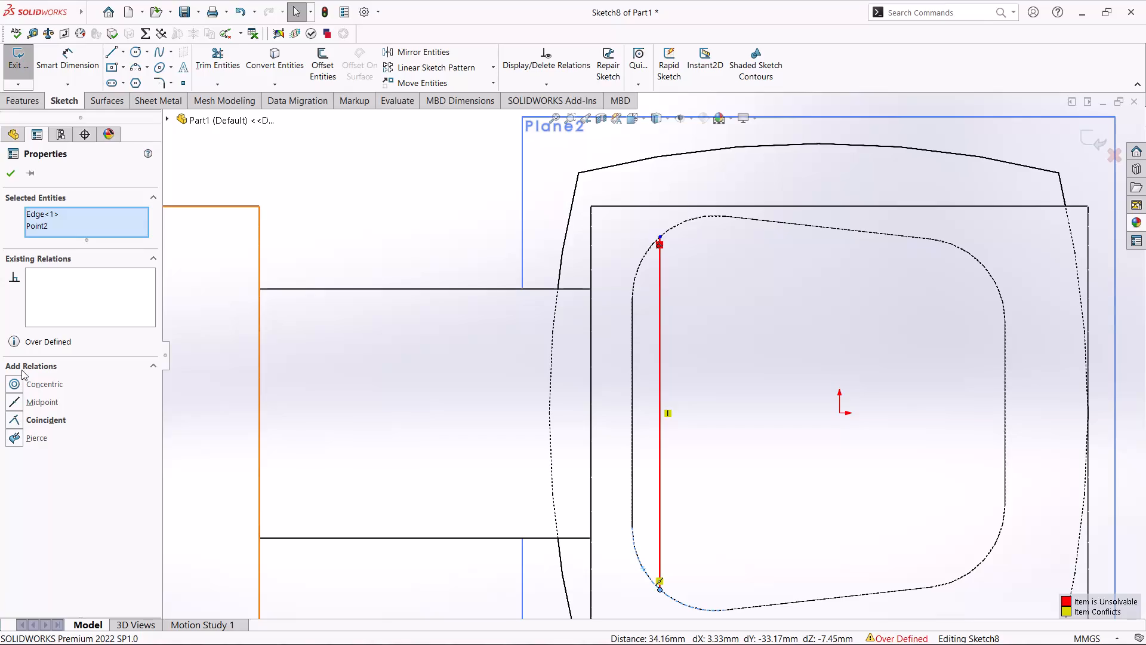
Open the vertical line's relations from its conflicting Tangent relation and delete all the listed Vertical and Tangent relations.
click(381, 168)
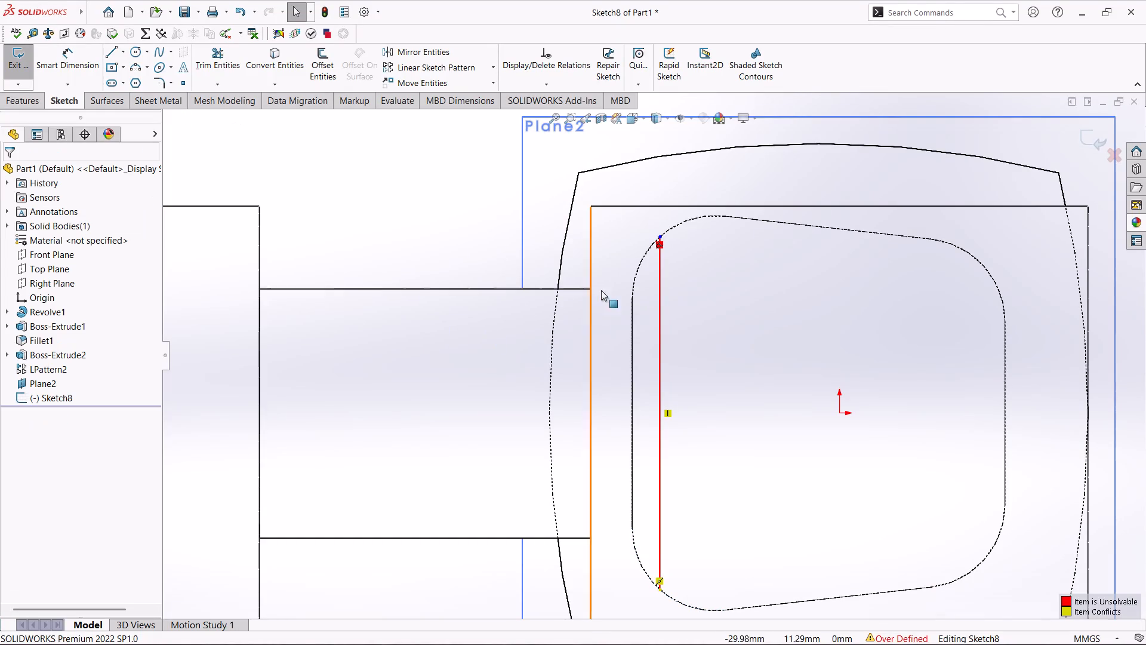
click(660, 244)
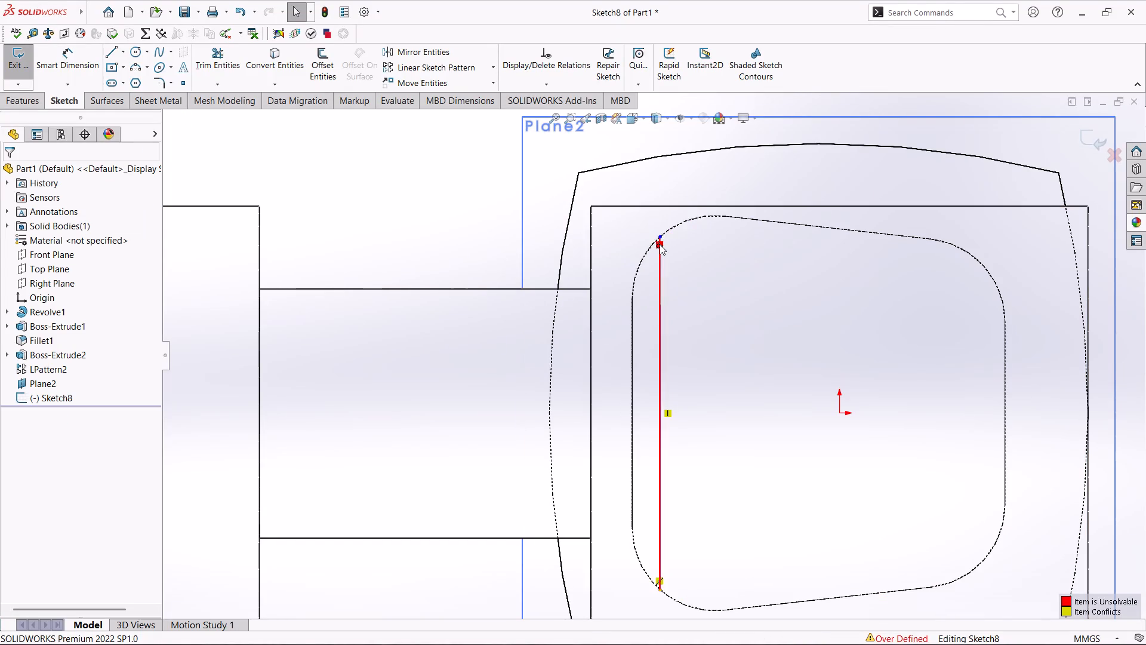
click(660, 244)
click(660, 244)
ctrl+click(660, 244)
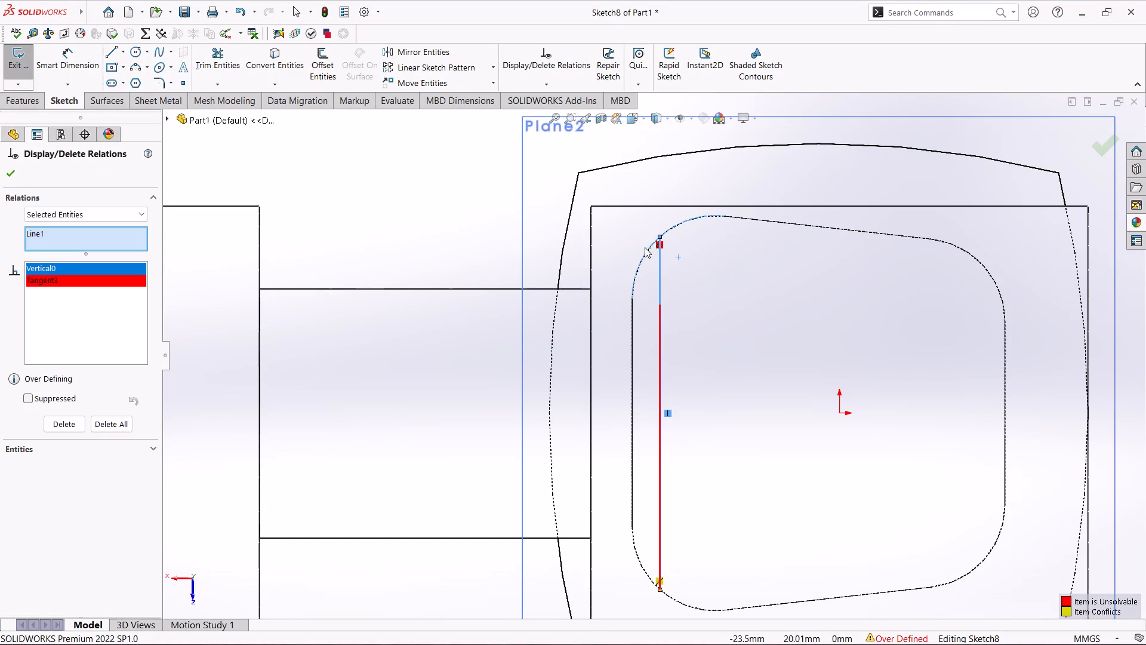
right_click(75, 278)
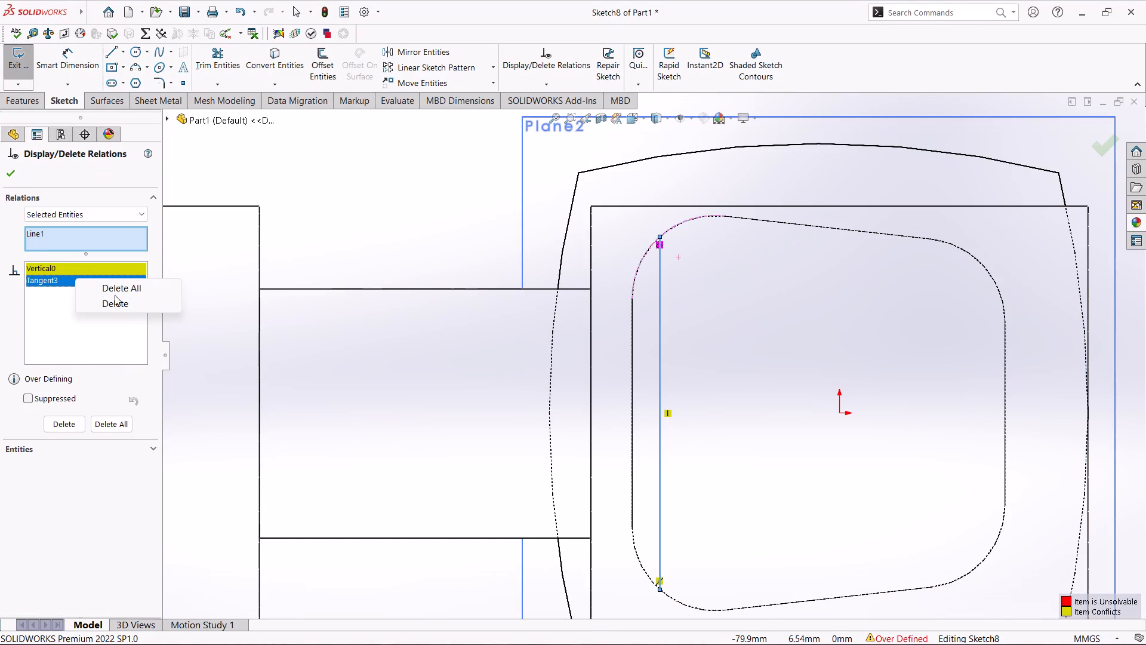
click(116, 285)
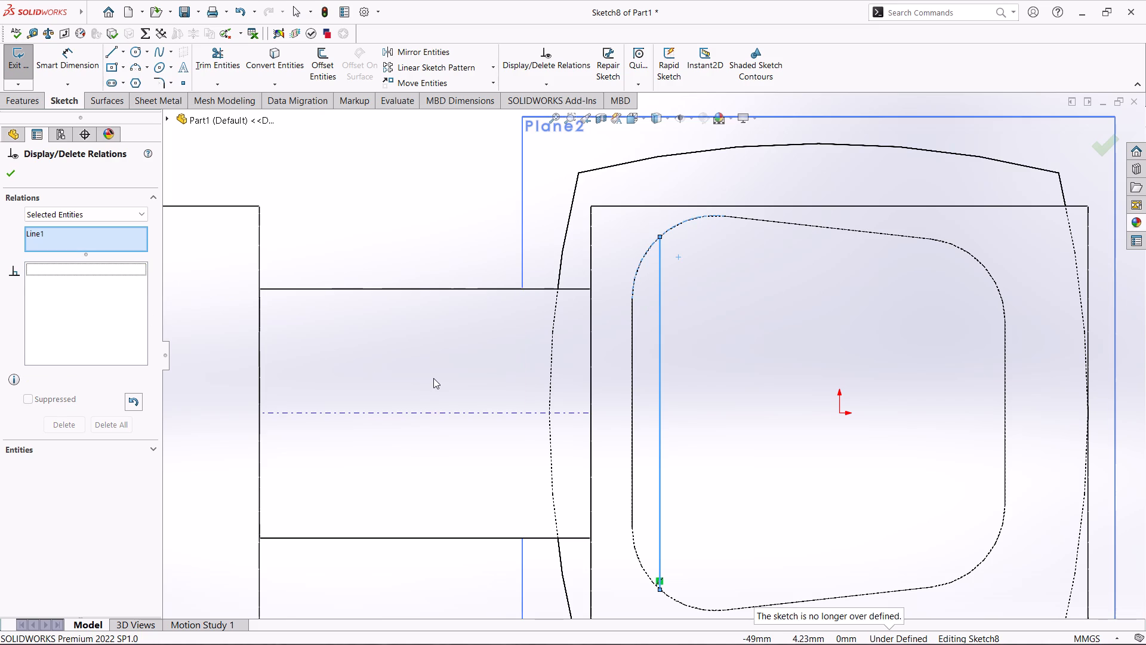
Undo the relation changes and the vertical line itself, going back to the empty sketch.
key(ctrl+z)
key(ctrl+z)
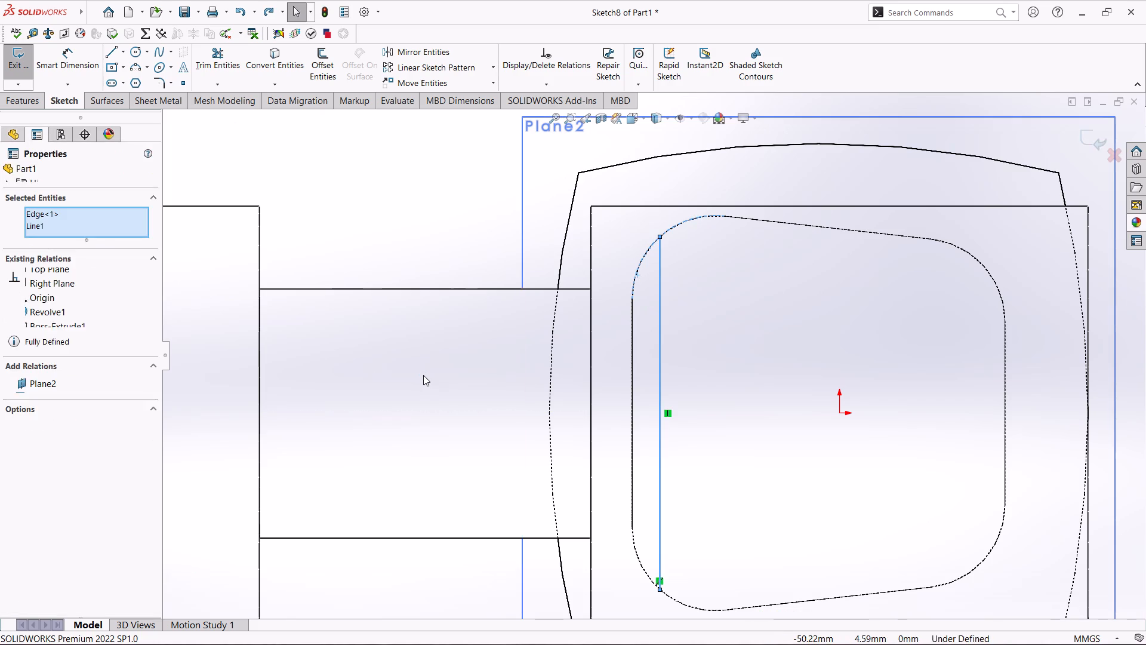
key(ctrl+z)
key(ctrl+z)
key(ctrl+z)
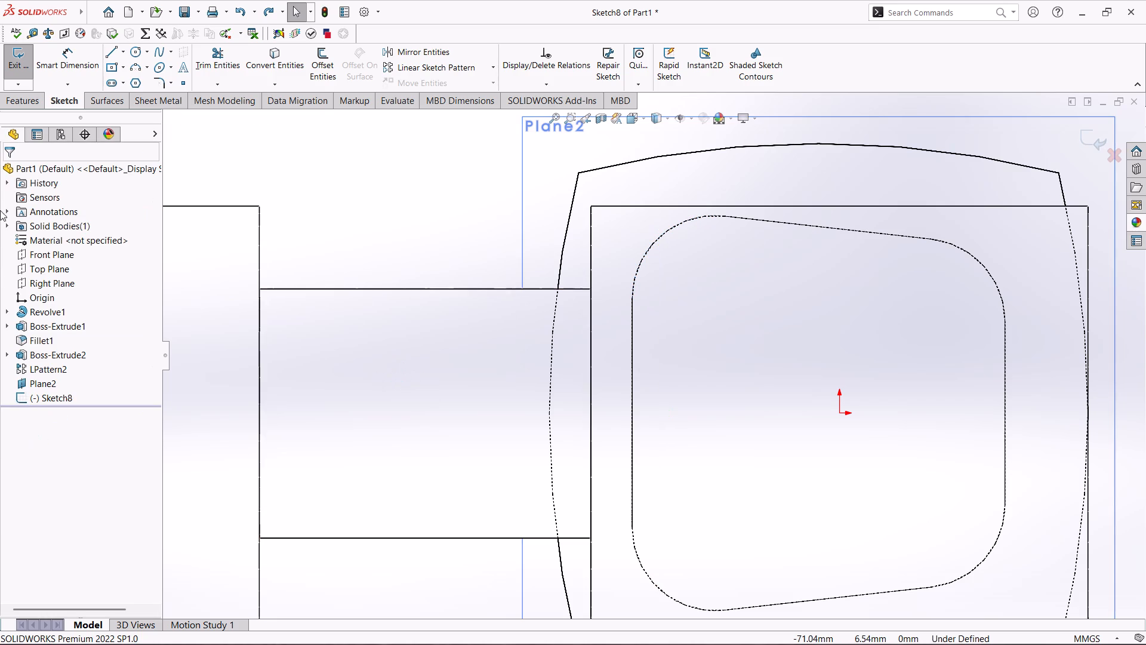
Sketch a line about 45 mm long between the block's two rounded corner edges farthest from the converging end and make it vertical.
click(110, 52)
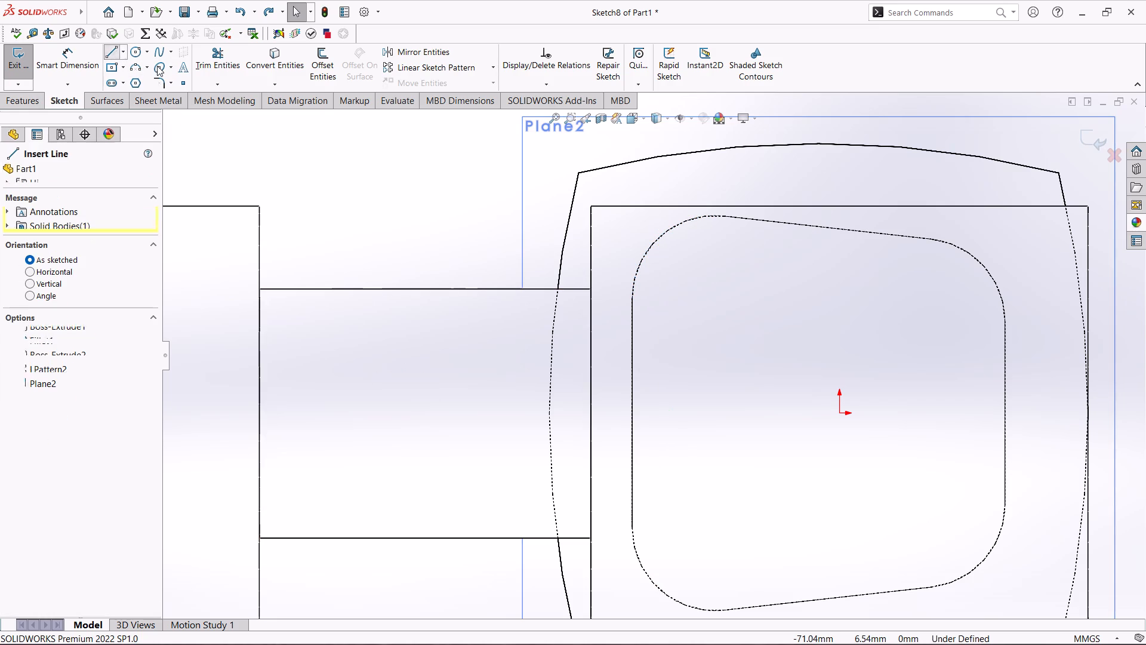
click(682, 222)
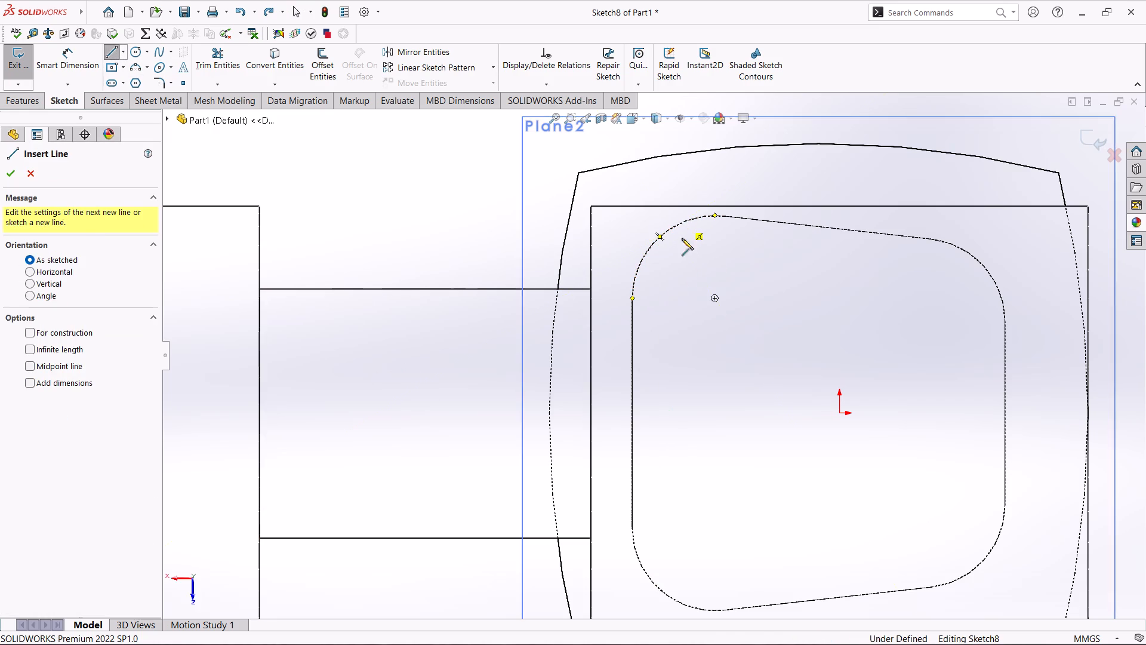
click(678, 600)
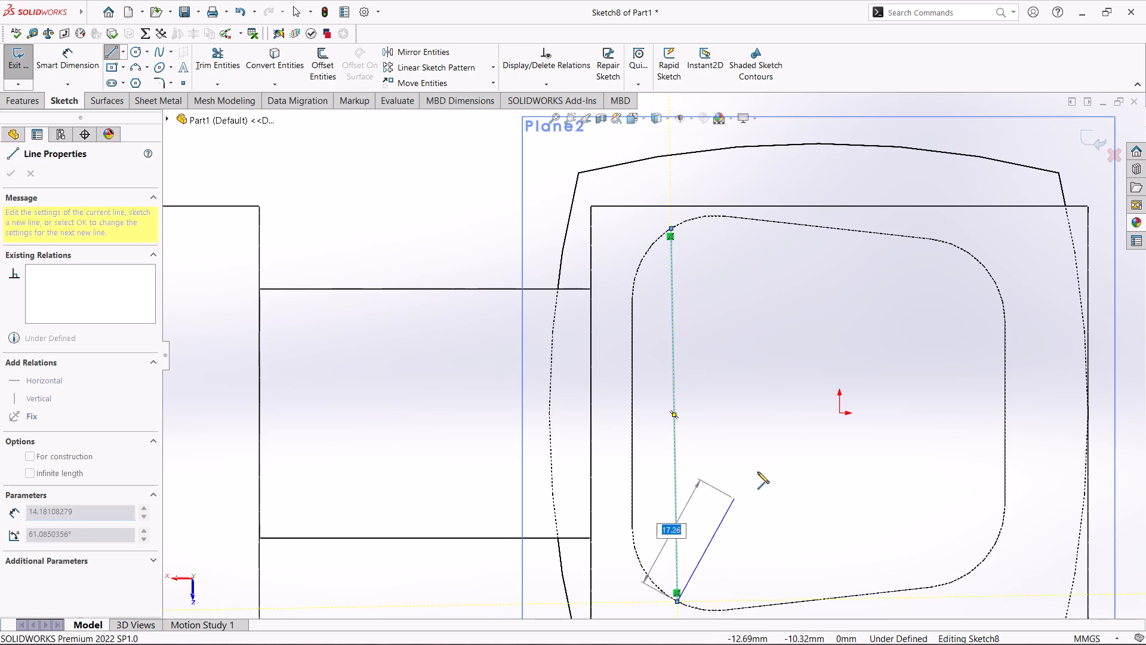
key(Escape)
click(674, 393)
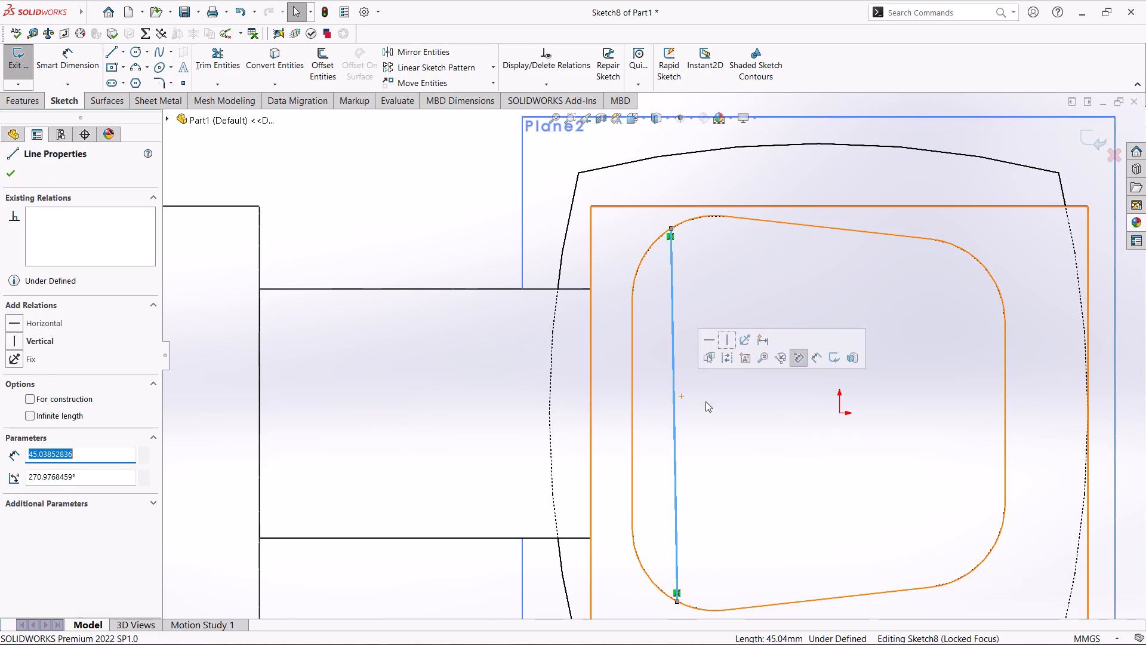
click(728, 342)
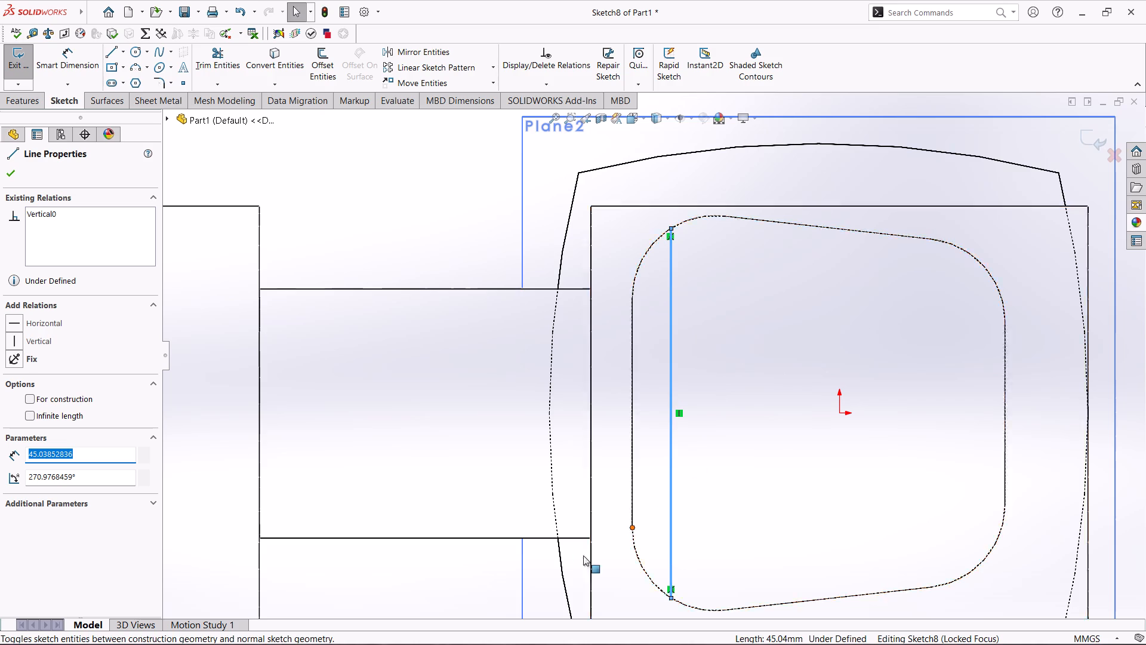
click(17, 174)
Examine how the vertical line's upper and lower endpoints meet the block's rounded corner edges.
scroll(658, 253, down, 6)
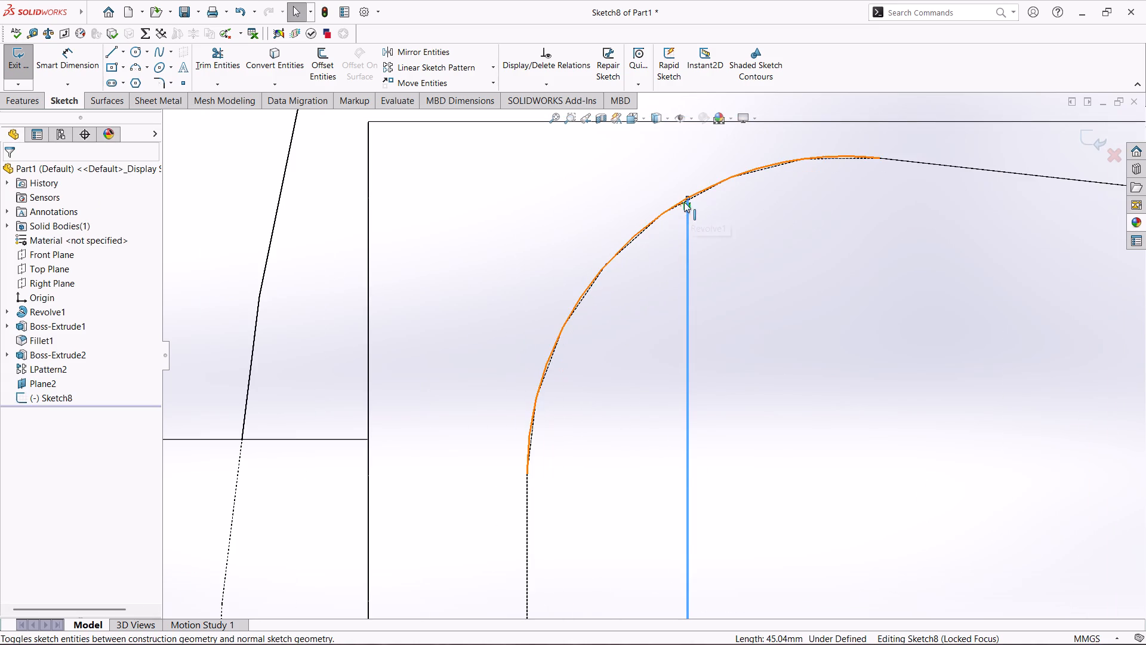
click(689, 198)
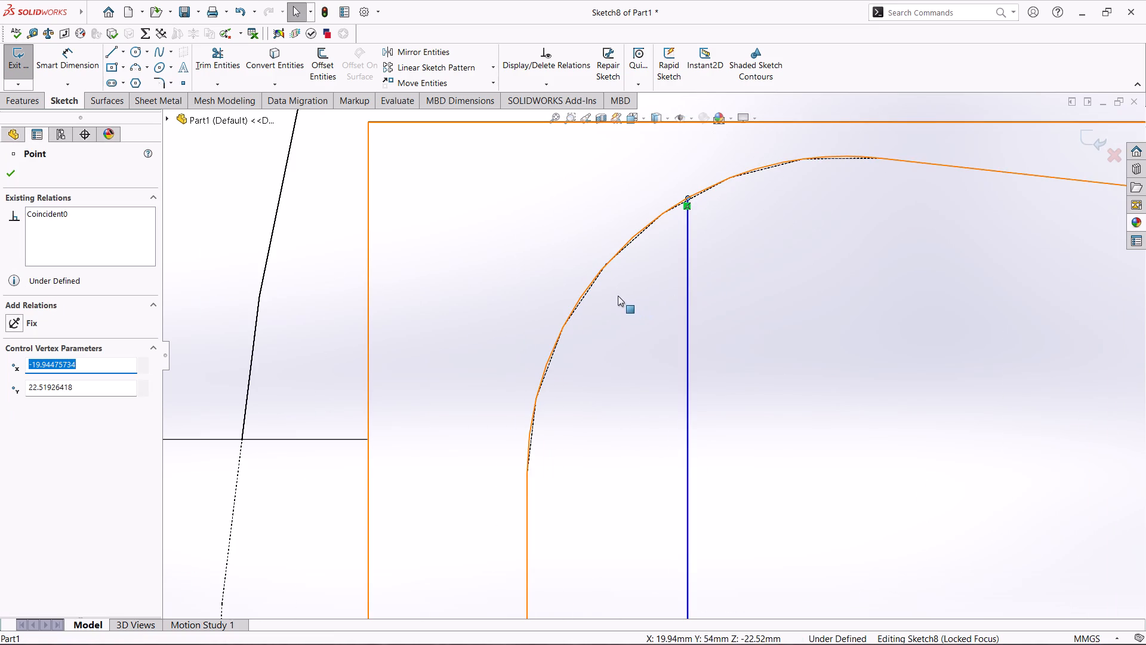
ctrl+click(637, 234)
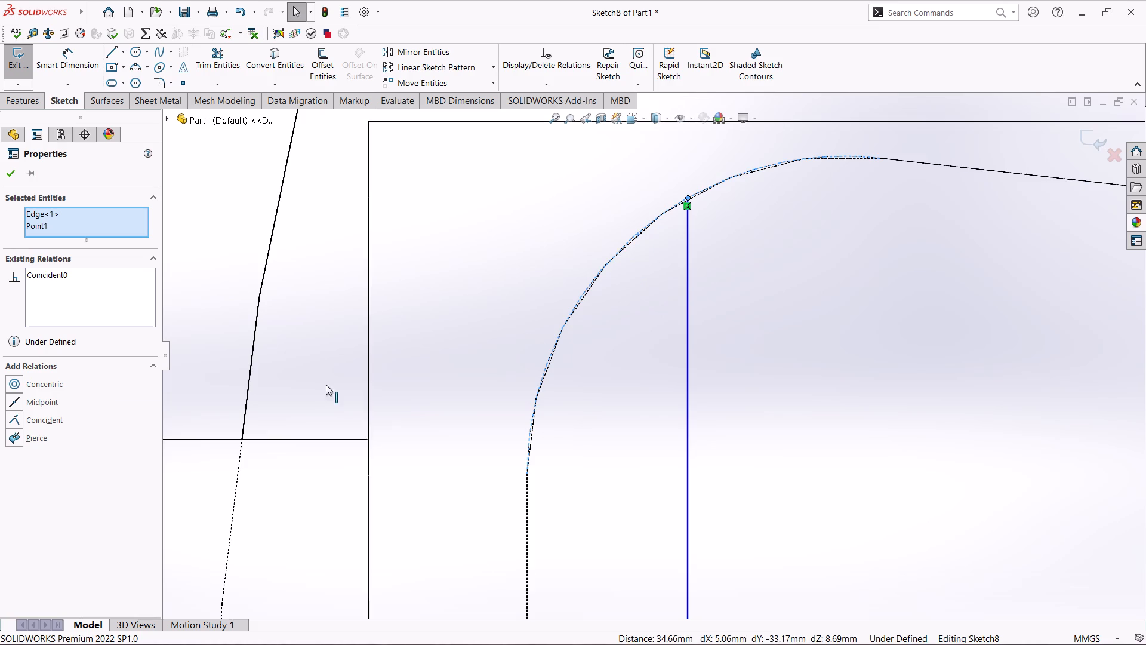
click(427, 284)
scroll(451, 287, up, 5)
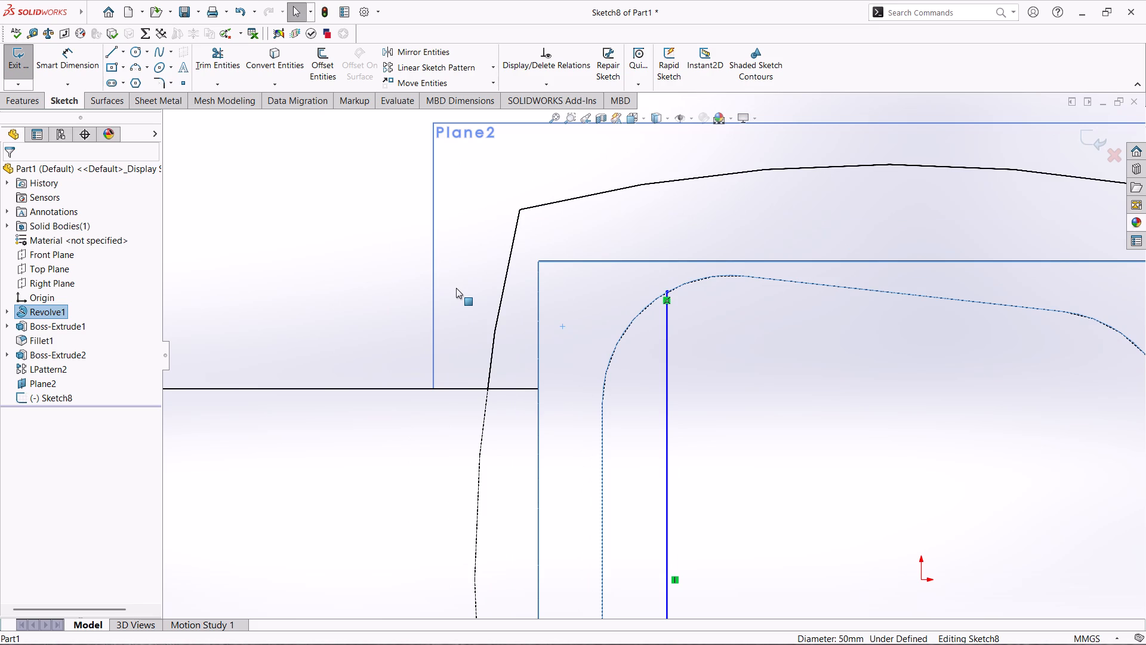
scroll(944, 265, down, 6)
scroll(405, 360, down, 13)
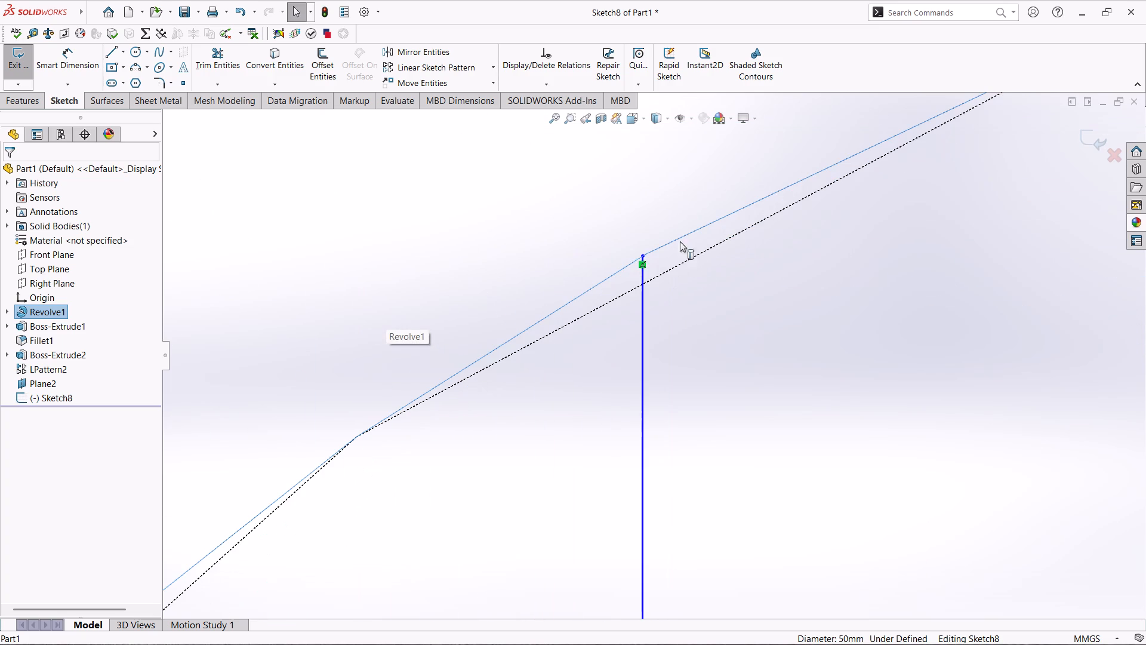
scroll(650, 289, up, 19)
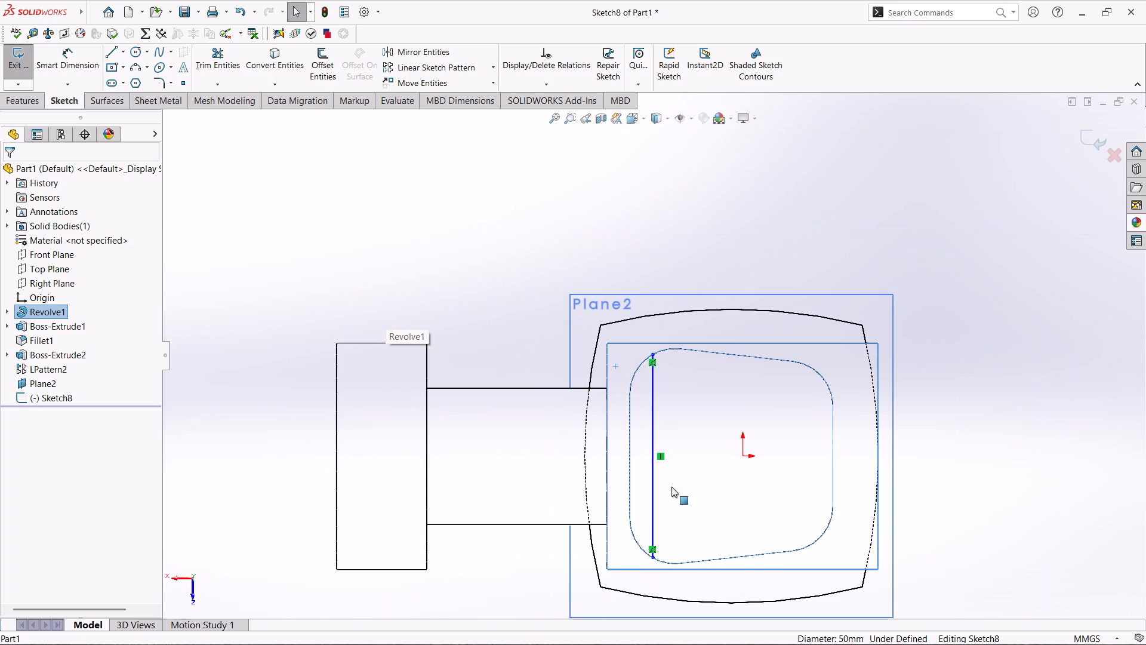
scroll(654, 549, down, 10)
scroll(689, 370, down, 1)
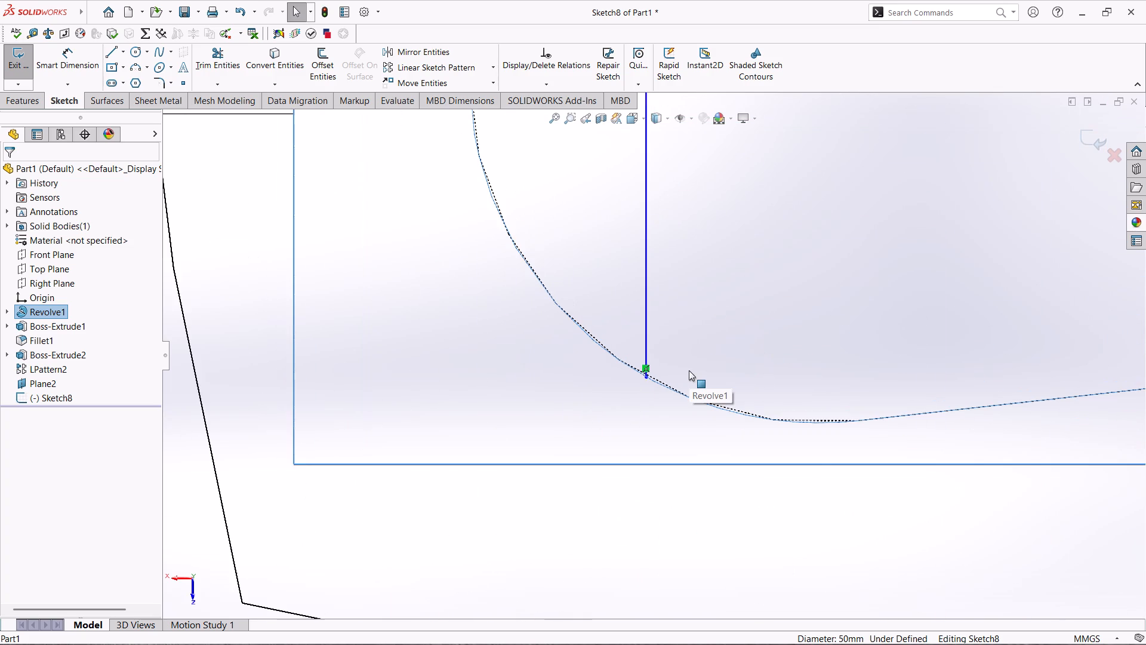
scroll(638, 383, down, 8)
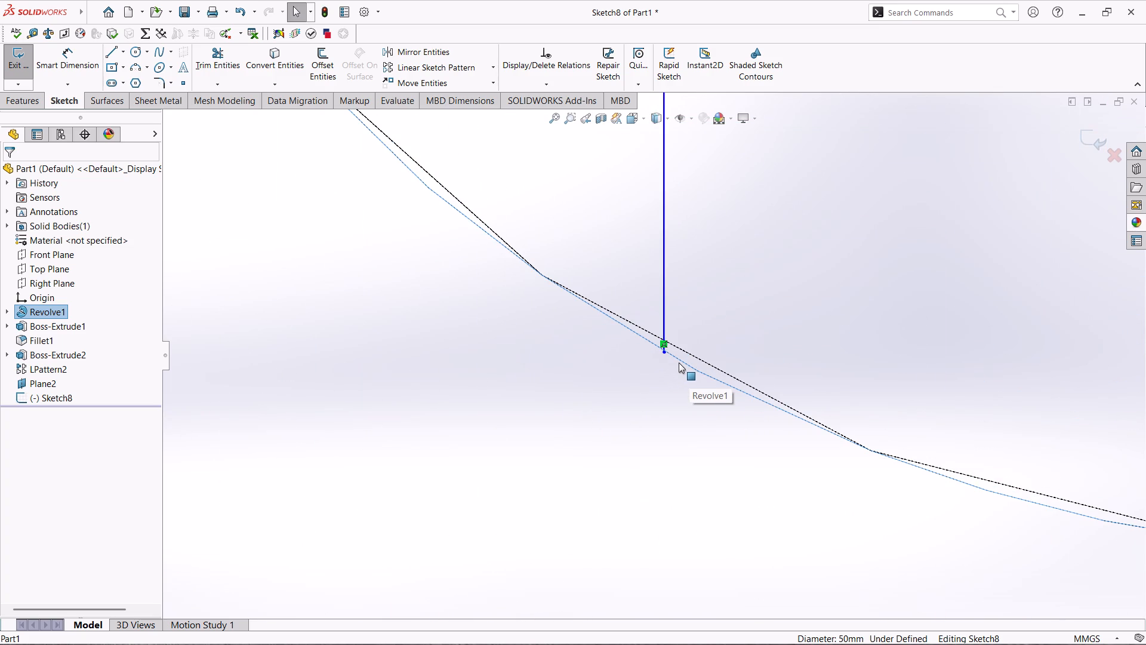
scroll(679, 363, up, 20)
scroll(679, 363, up, 1)
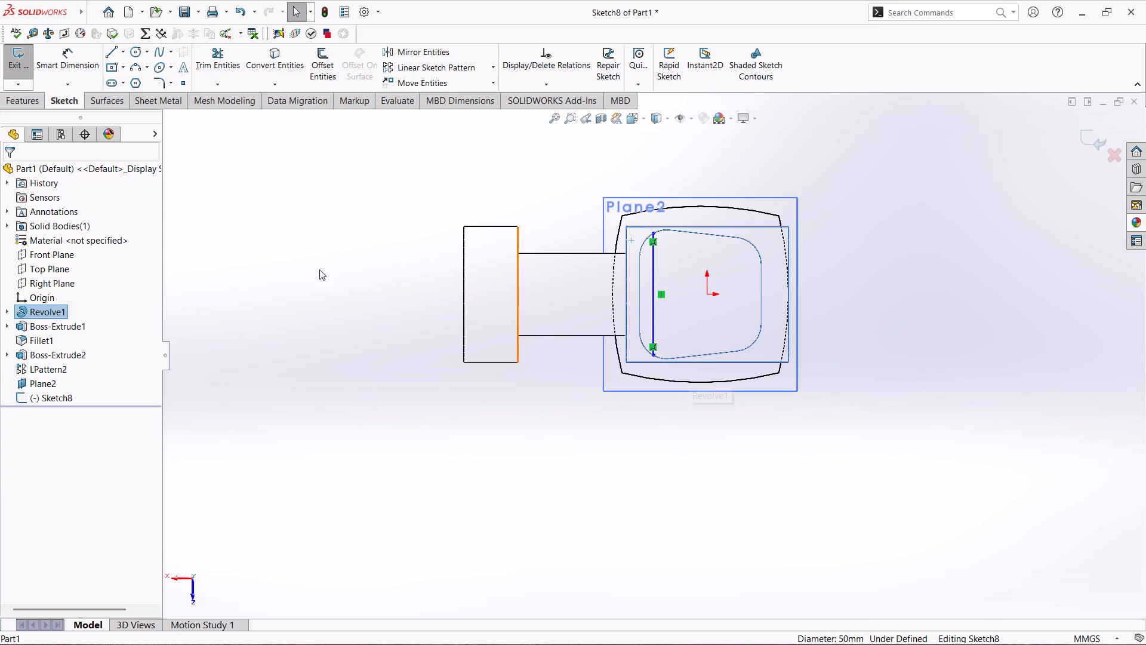
click(329, 343)
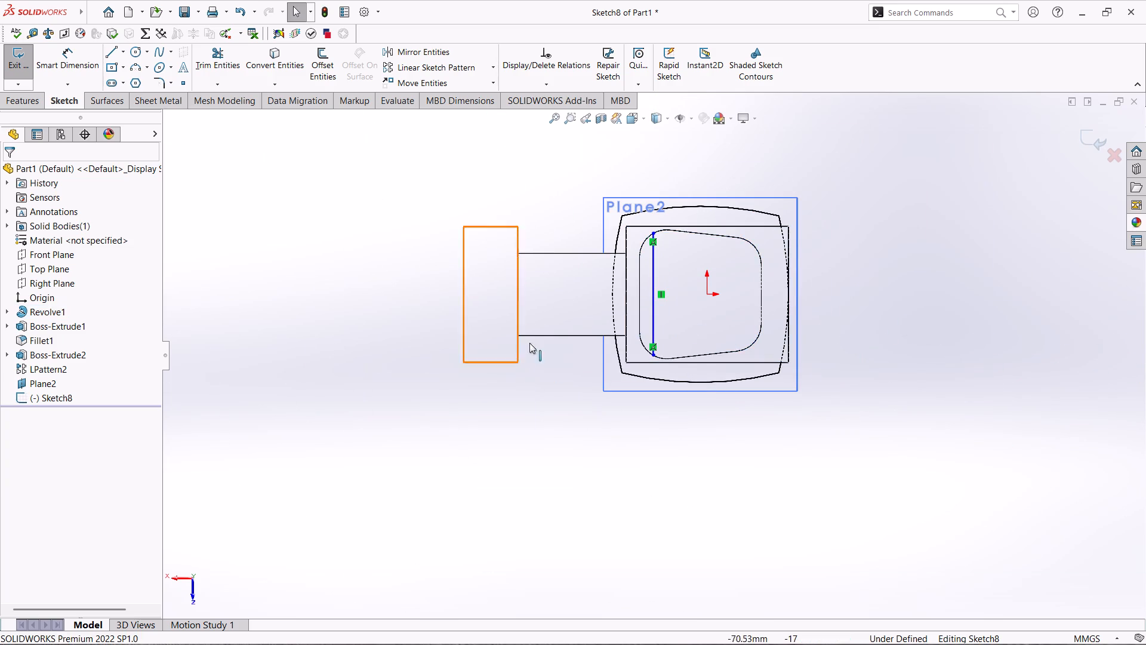
Convert the block's short straight edge opposite the vertical line into a sketch line.
click(762, 297)
click(270, 66)
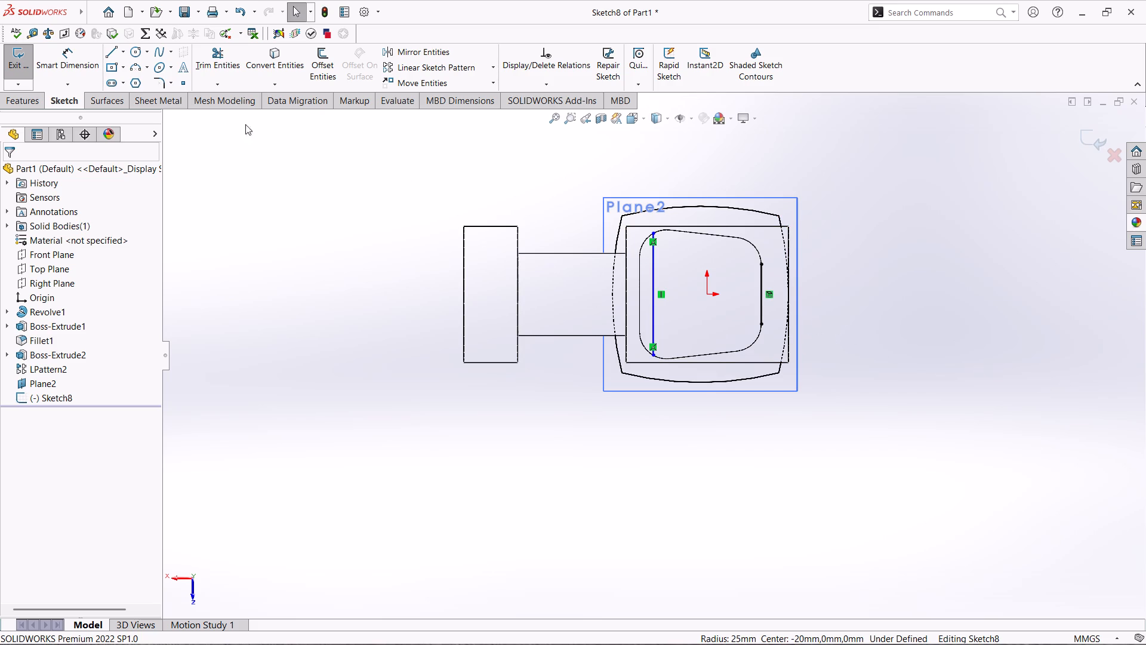
Sketch a three-point arc of about 152 mm radius from the vertical line's upper endpoint to just above the block's opposite upper corner.
click(149, 67)
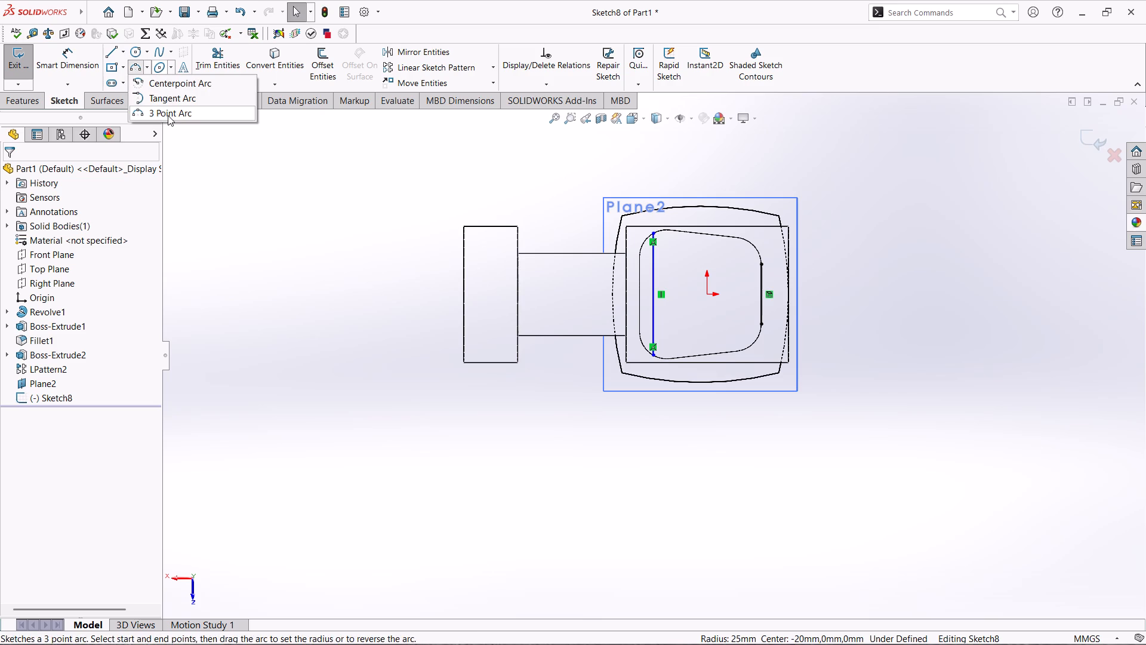
click(168, 115)
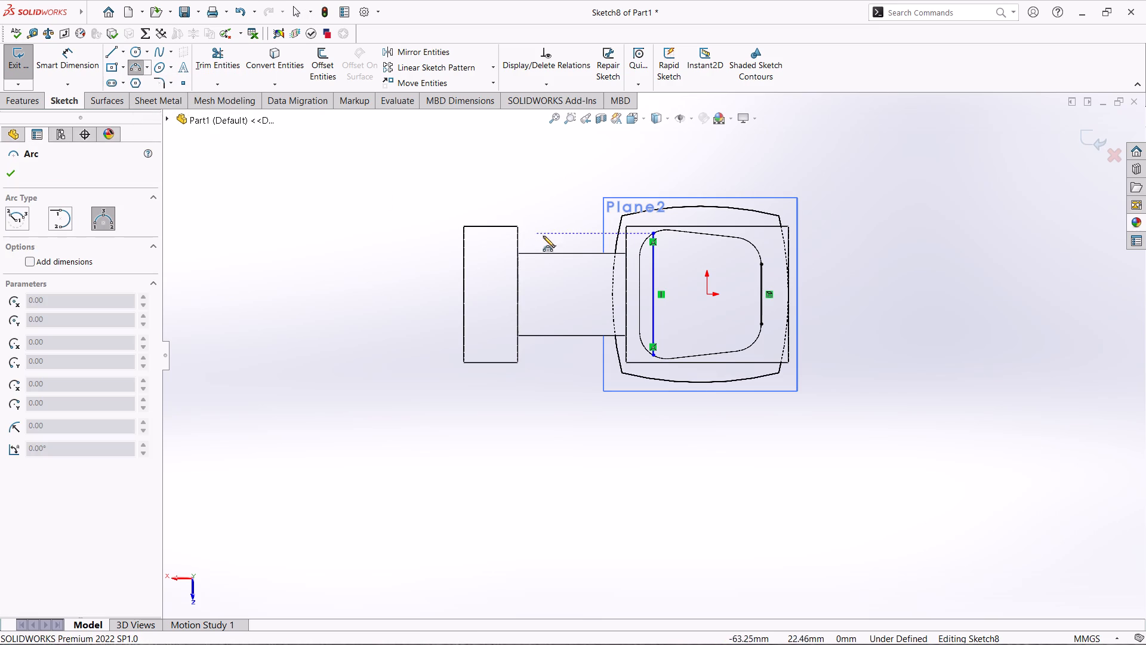
scroll(655, 241, down, 5)
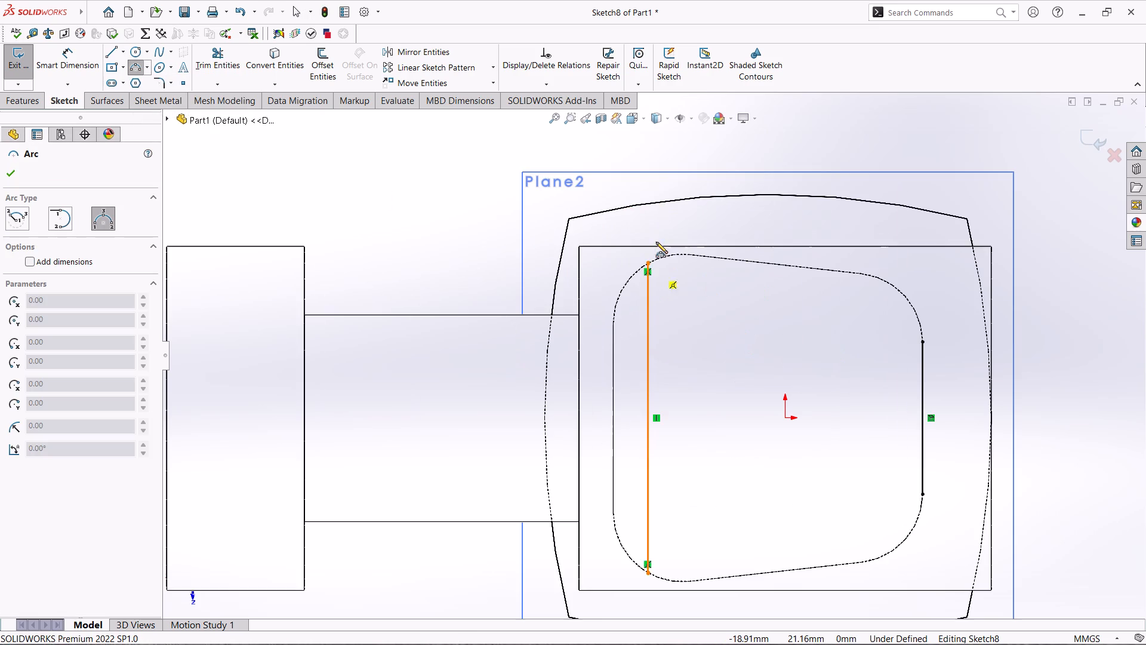
click(649, 263)
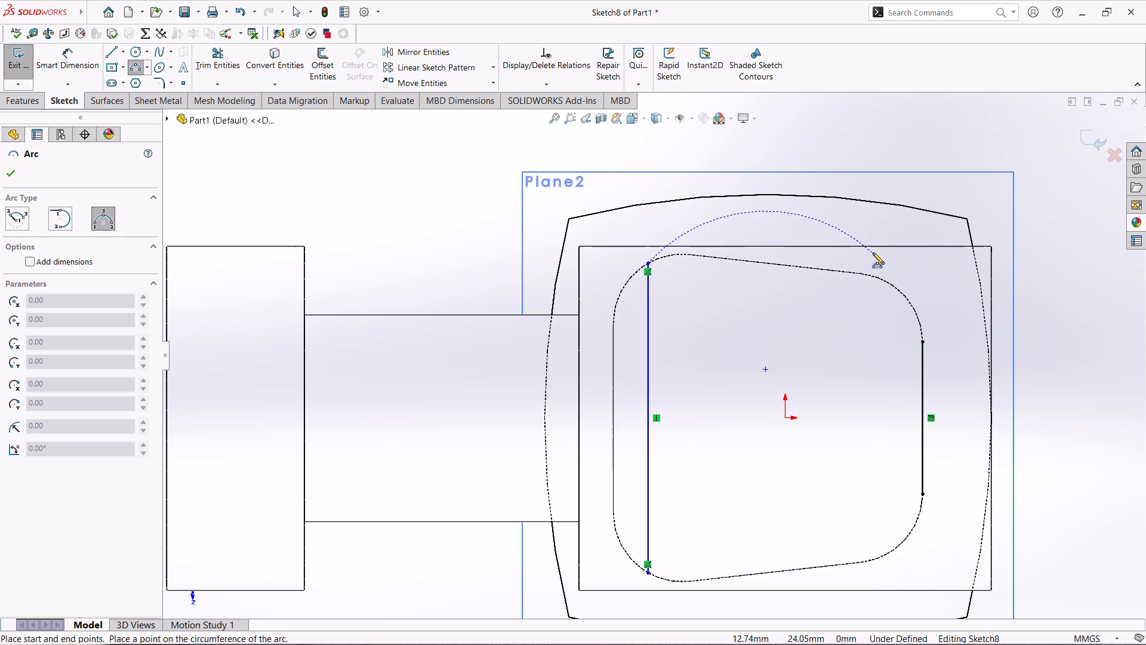
click(873, 253)
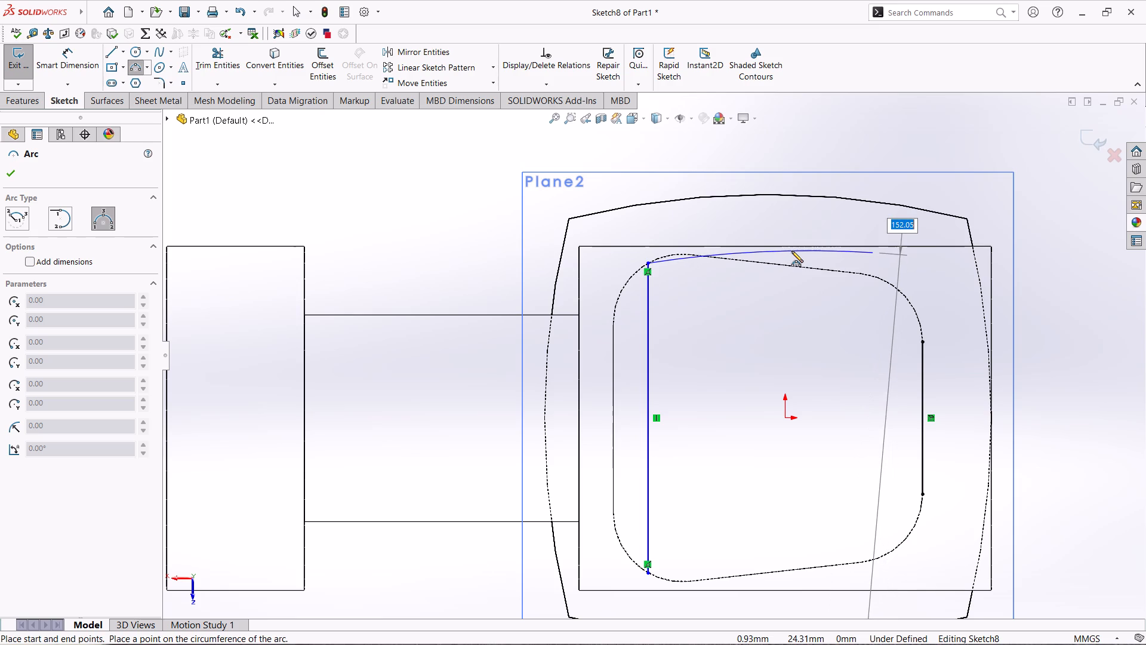
click(791, 251)
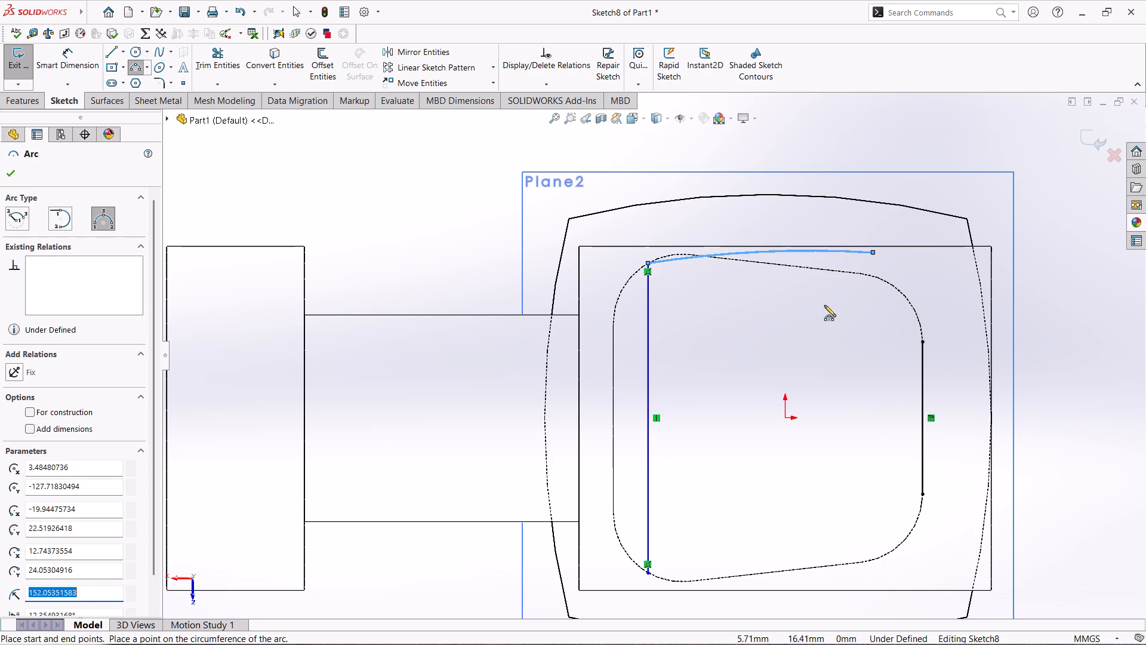
Sketch a three-point arc of about 12.2 mm radius from the long arc's free end to the converted line's upper endpoint.
click(870, 251)
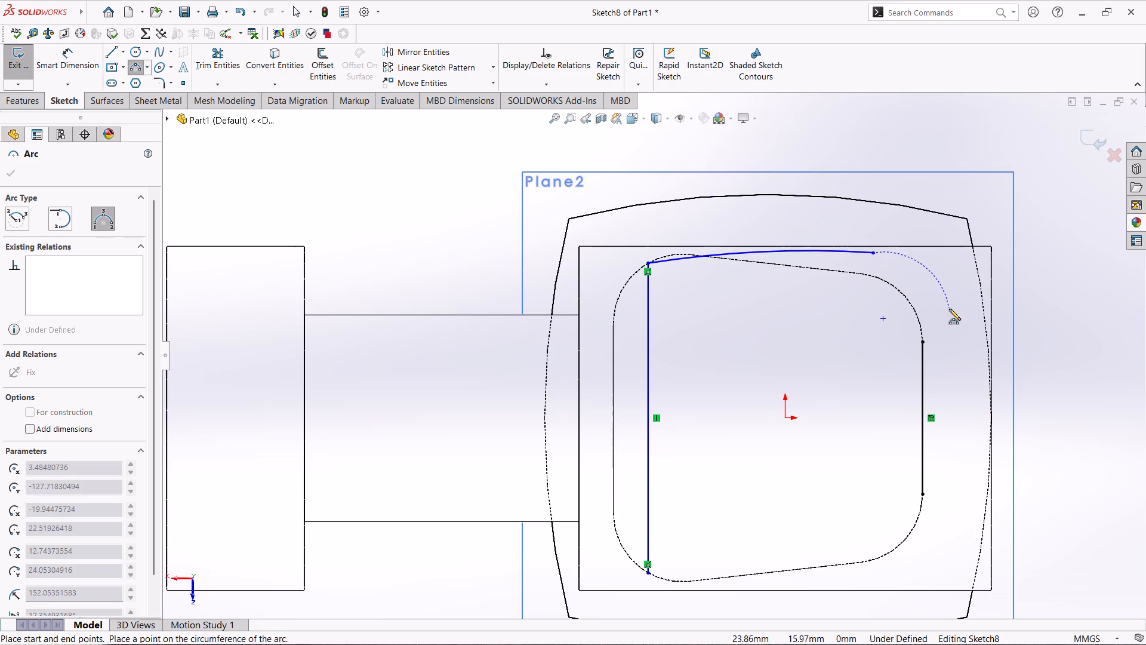
click(923, 343)
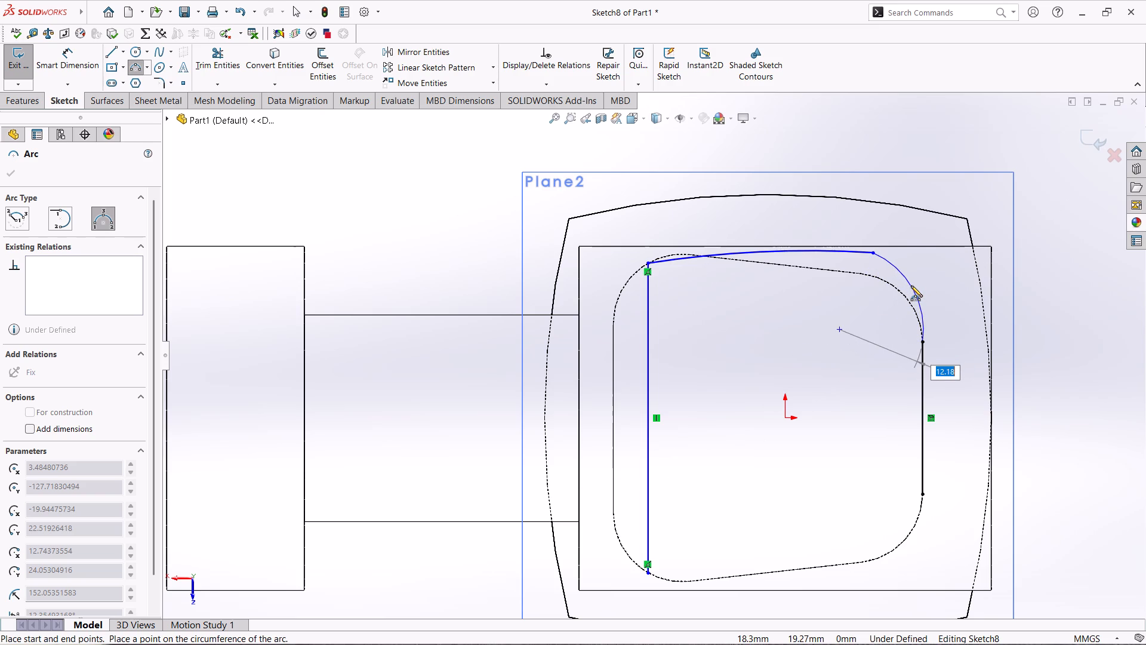
click(911, 285)
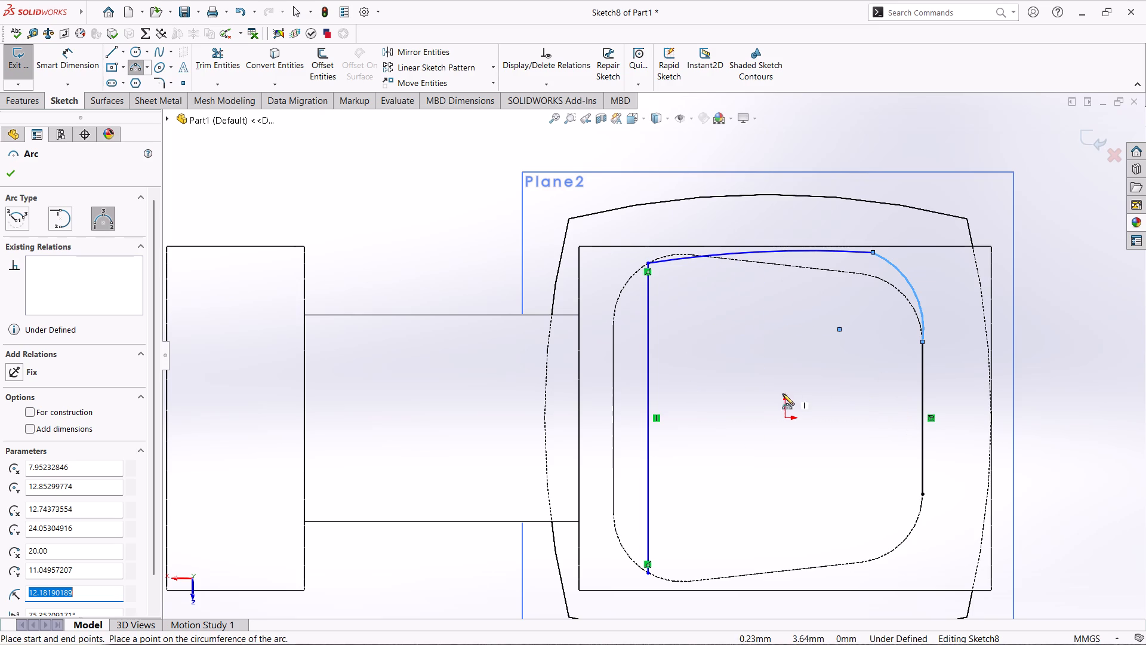
key(Escape)
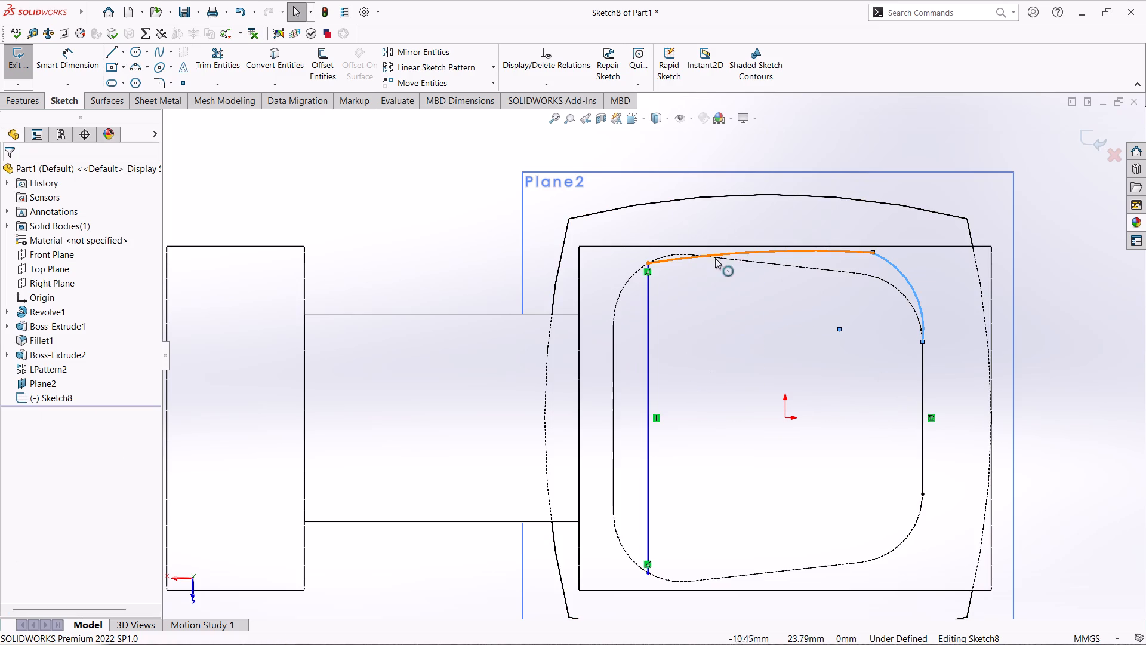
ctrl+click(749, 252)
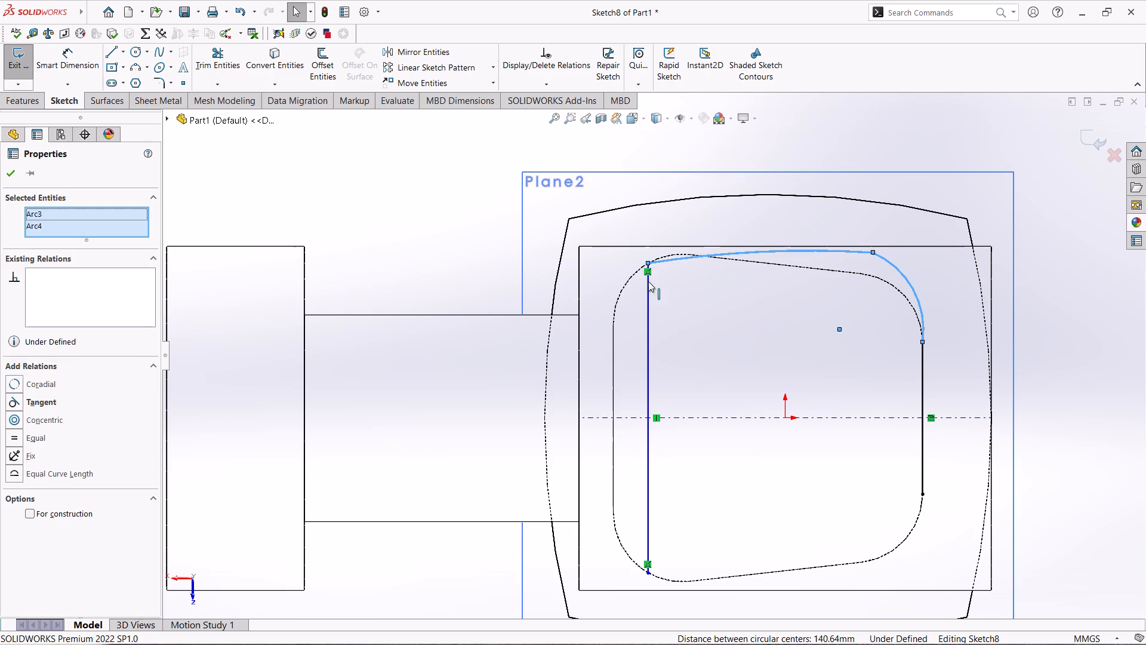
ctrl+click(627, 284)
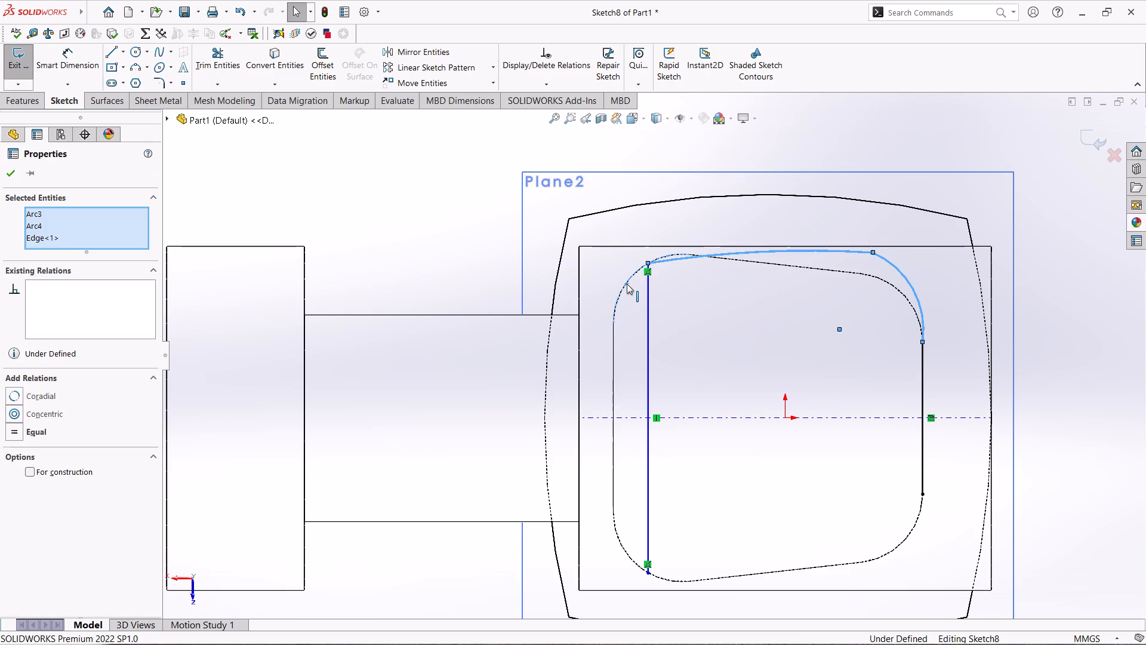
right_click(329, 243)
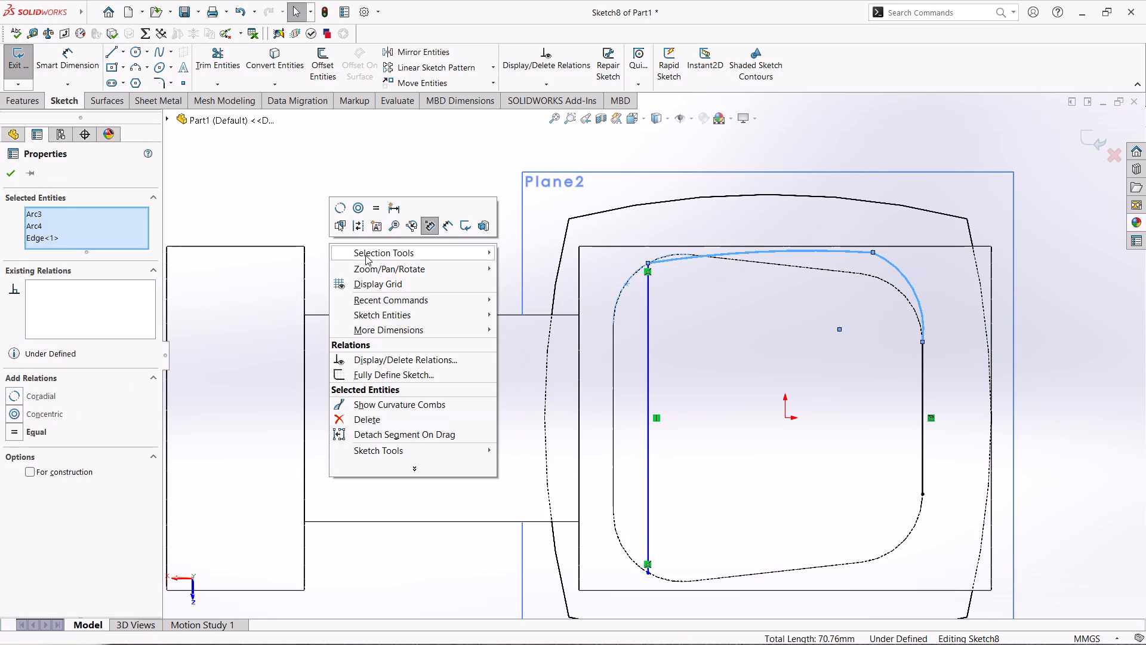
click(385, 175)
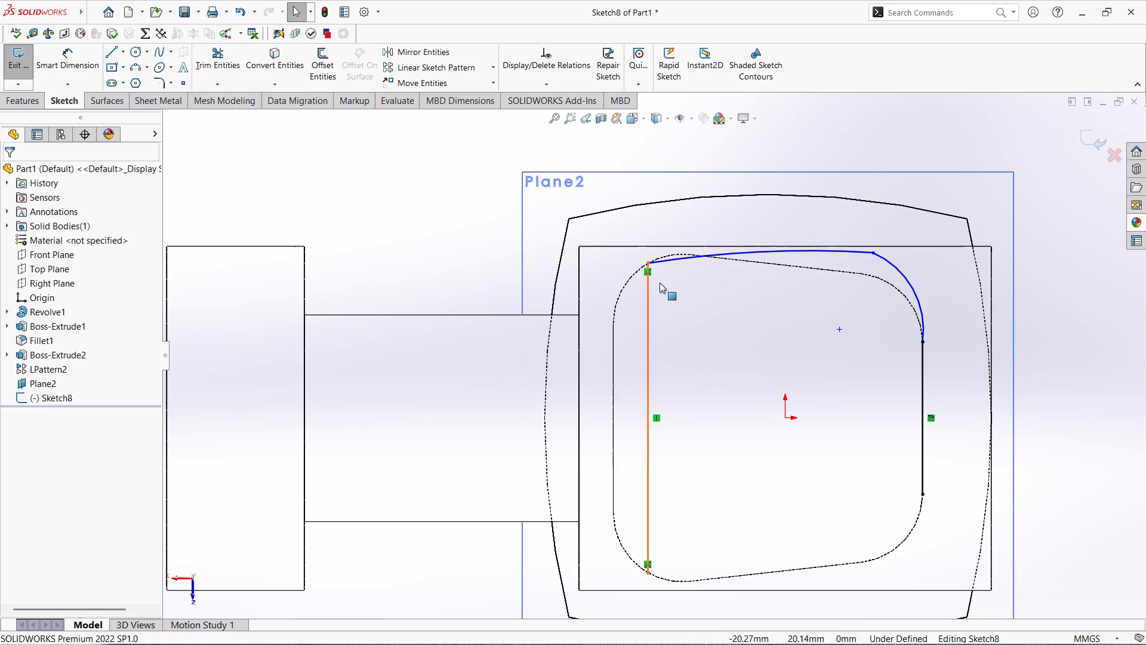
Make the long upper arc tangent to the block's rounded corner edge at the vertical line's upper endpoint.
click(774, 250)
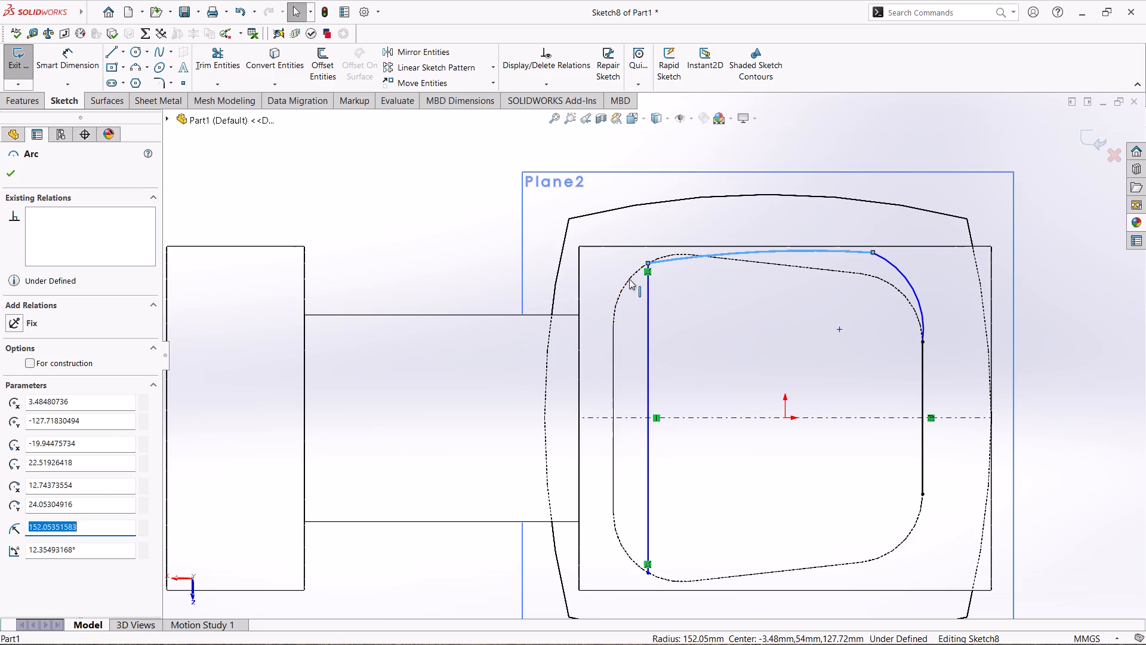
ctrl+click(629, 278)
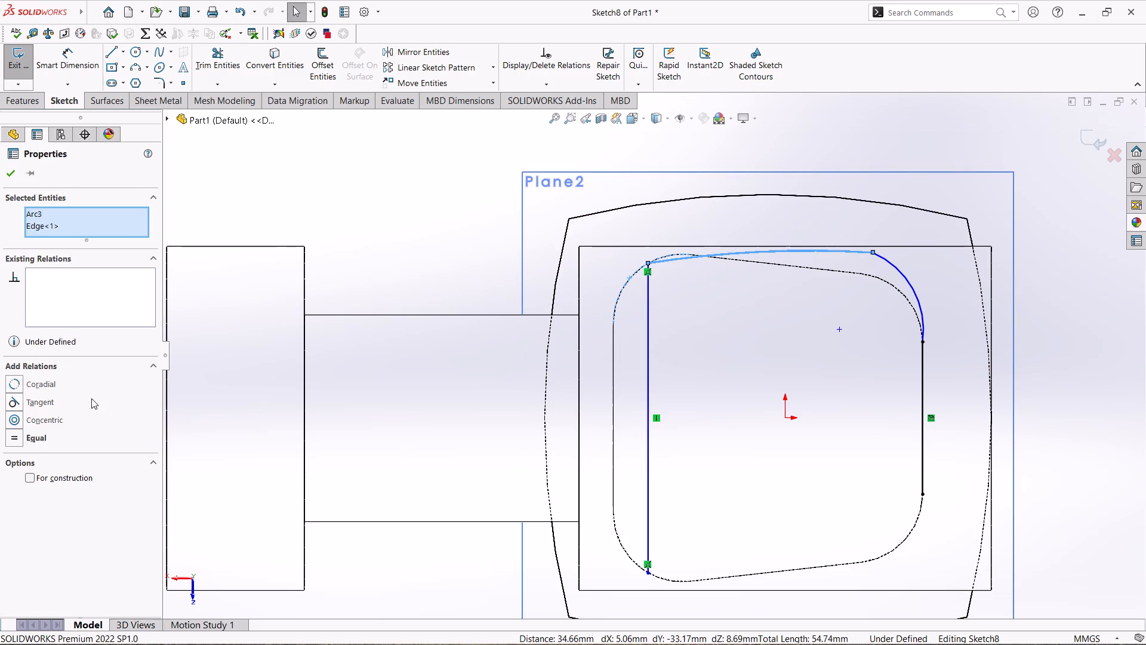
click(10, 402)
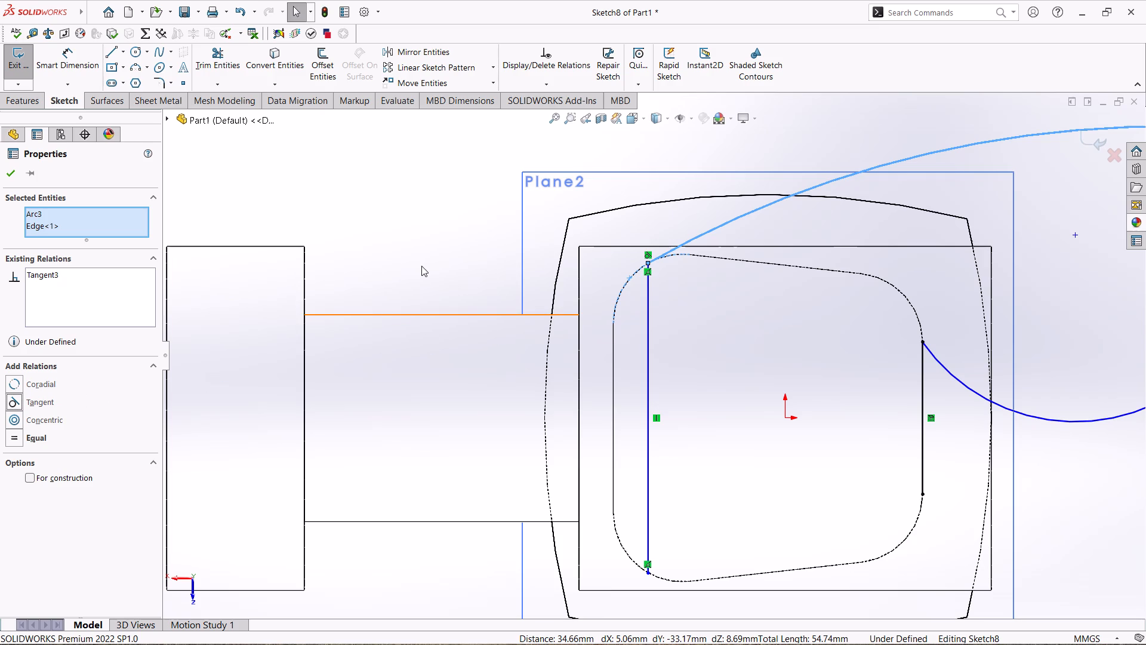
Pull the two arcs' shared endpoint back near the block's upper corner and flatten the long arc to about 190 mm radius.
scroll(806, 282, up, 4)
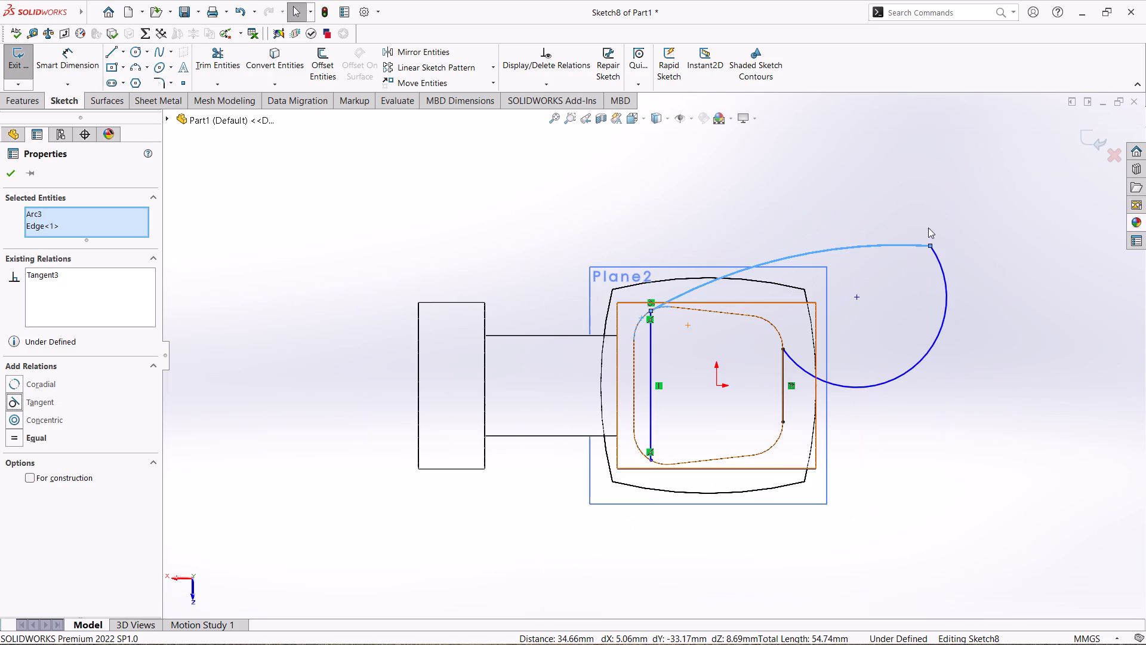
drag(930, 244, 754, 307)
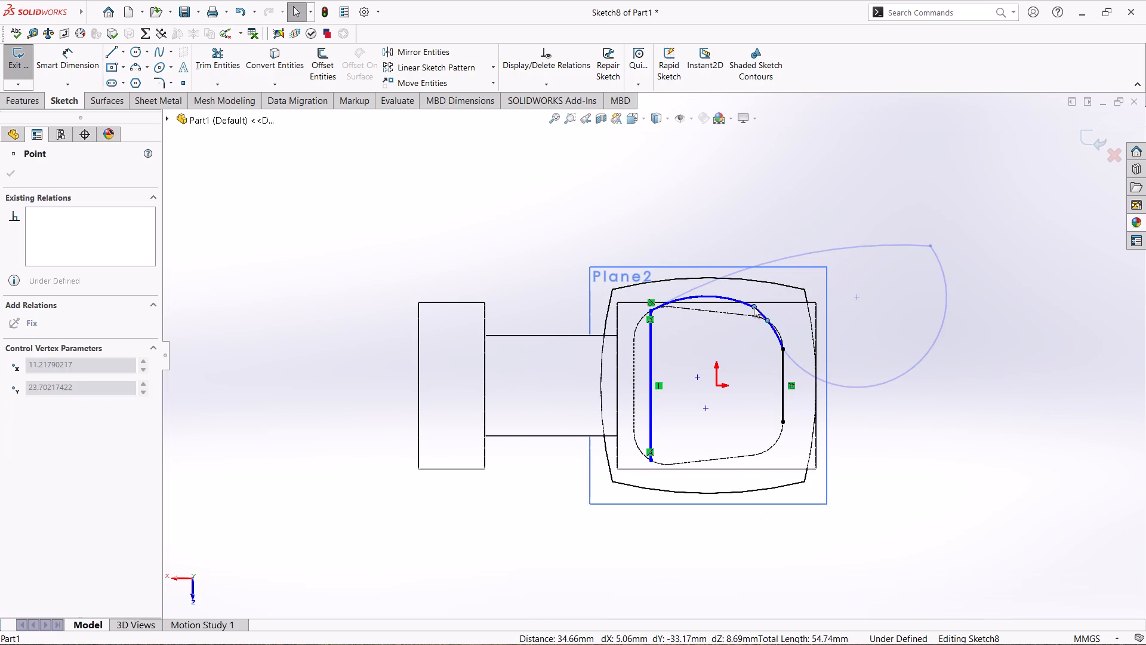
drag(754, 307, 759, 307)
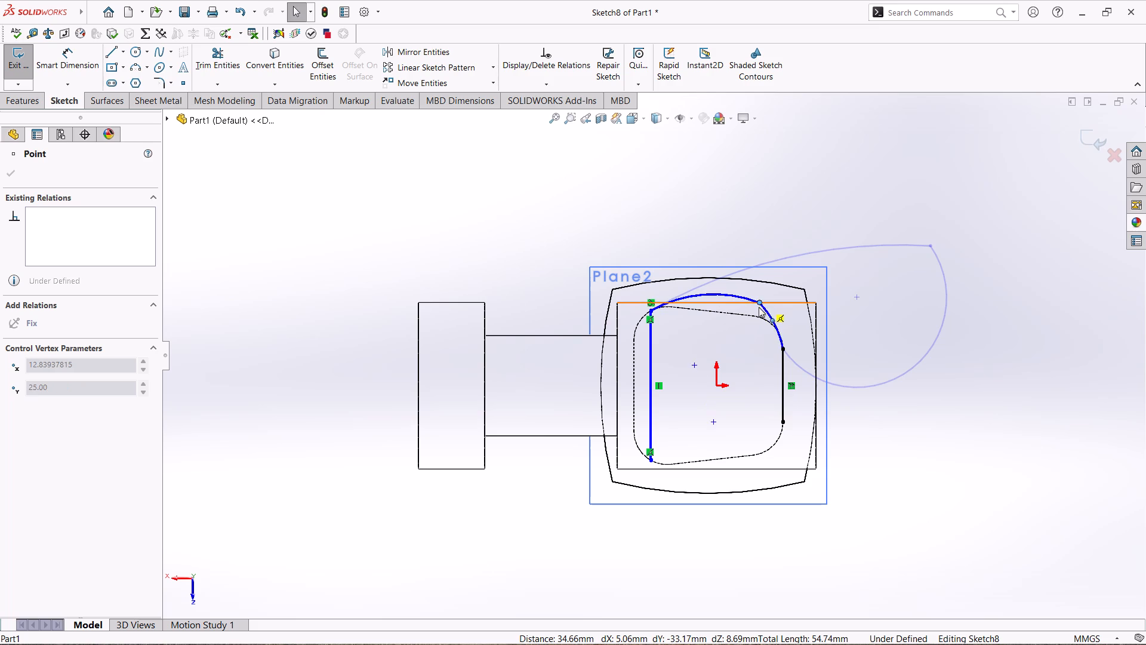
drag(759, 307, 756, 309)
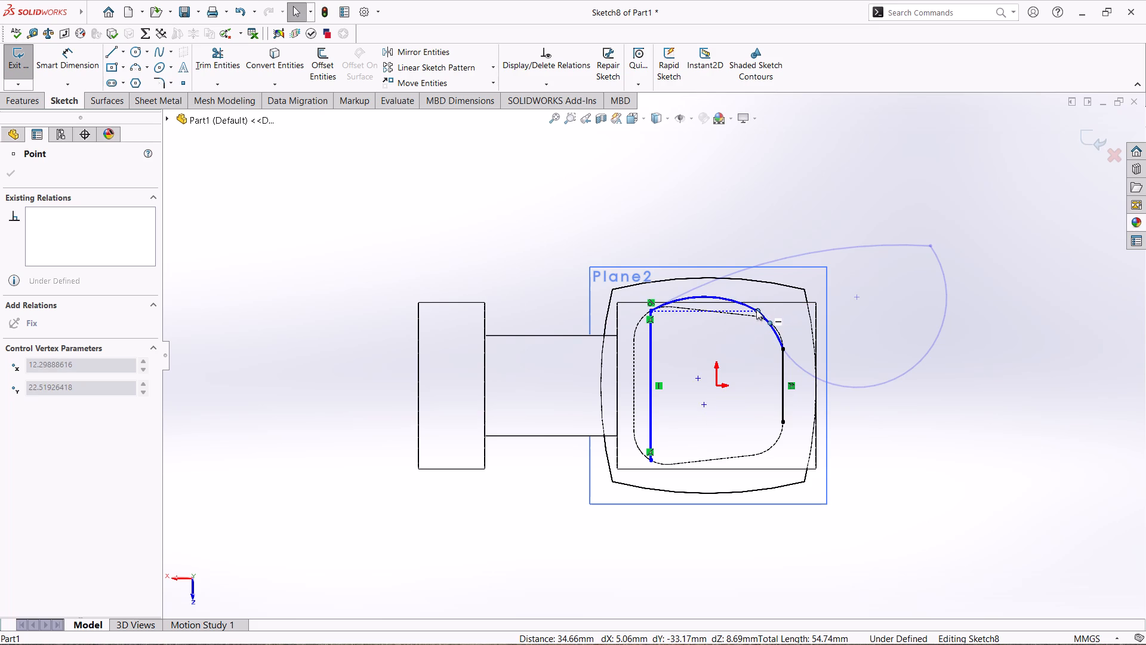
drag(756, 309, 754, 309)
drag(754, 309, 761, 307)
scroll(761, 310, down, 6)
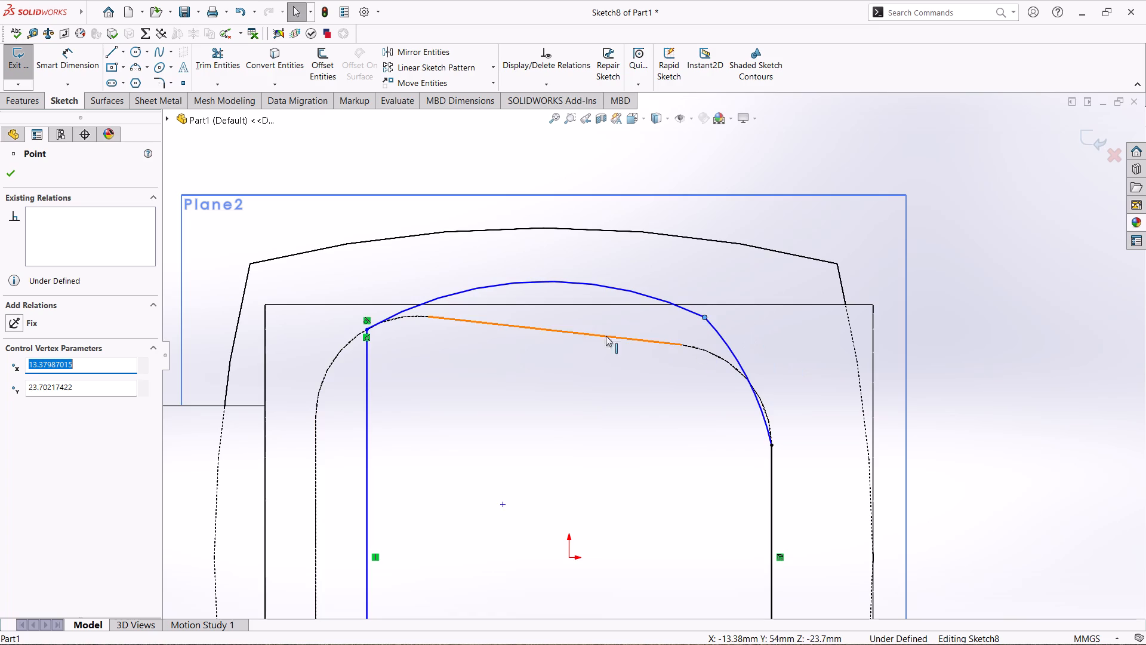
drag(546, 280, 549, 311)
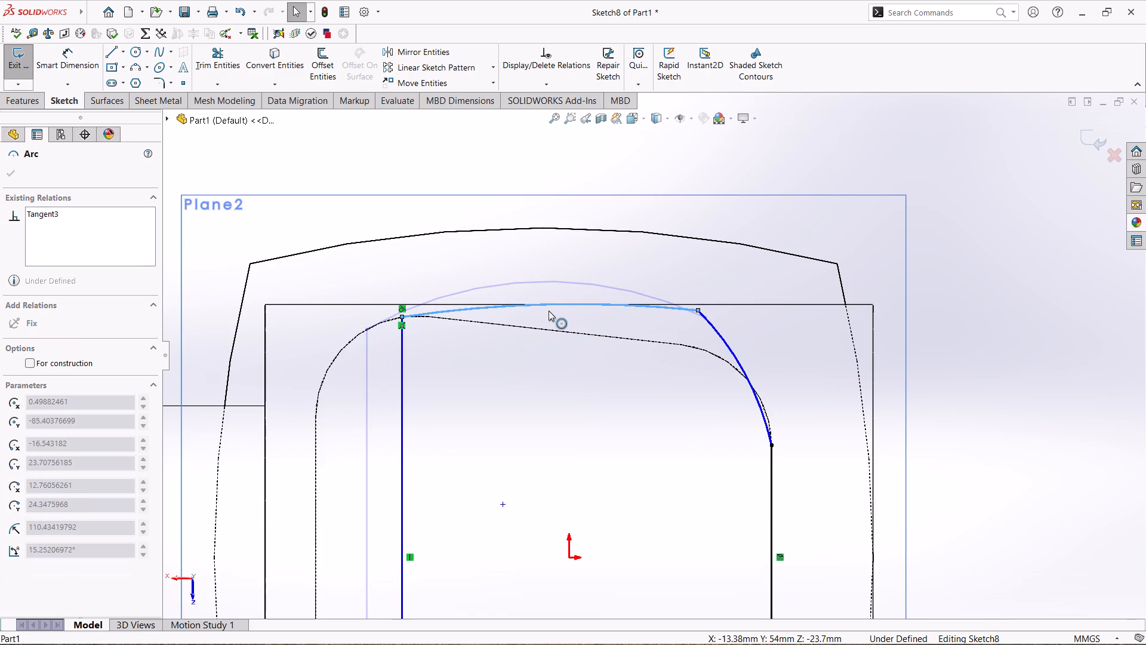
drag(549, 311, 549, 315)
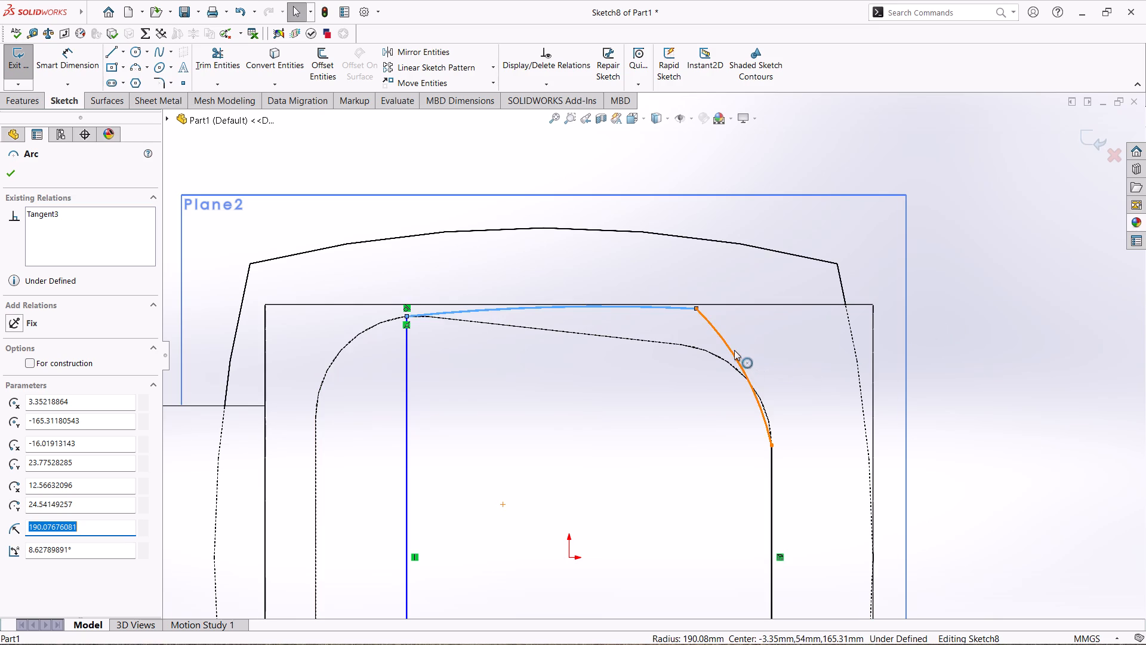
click(8, 176)
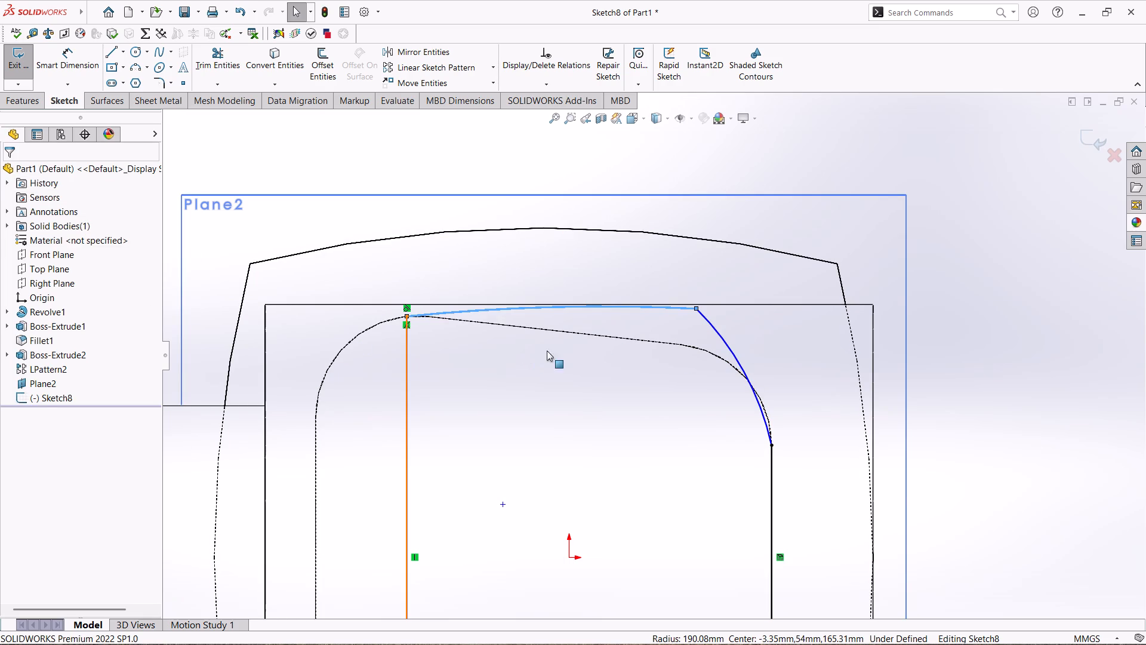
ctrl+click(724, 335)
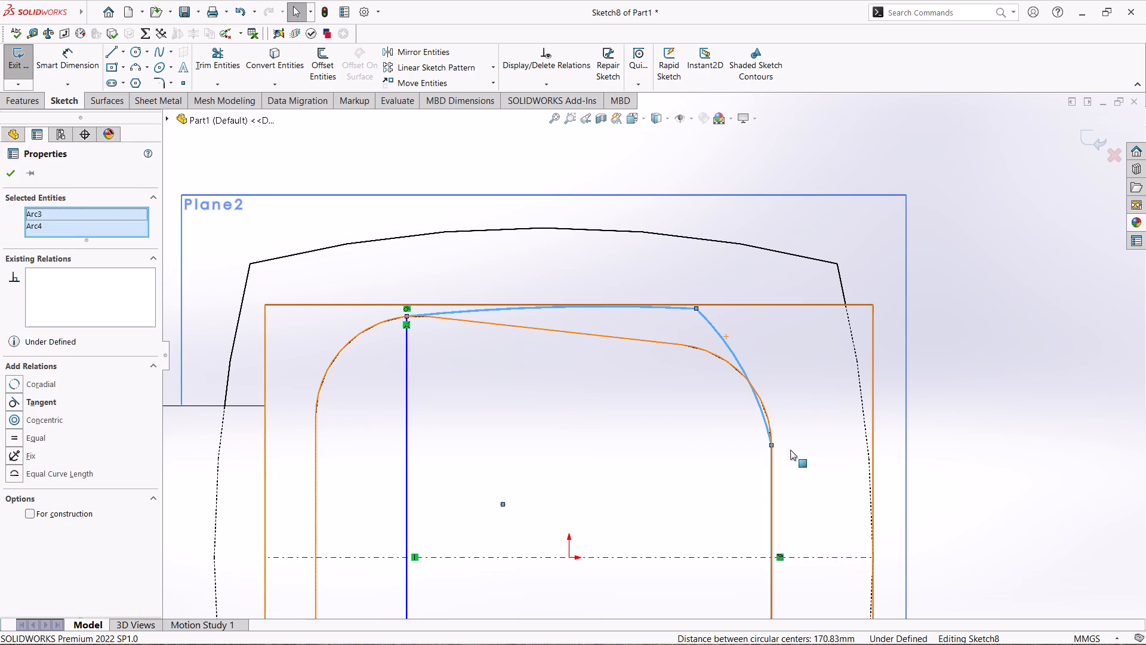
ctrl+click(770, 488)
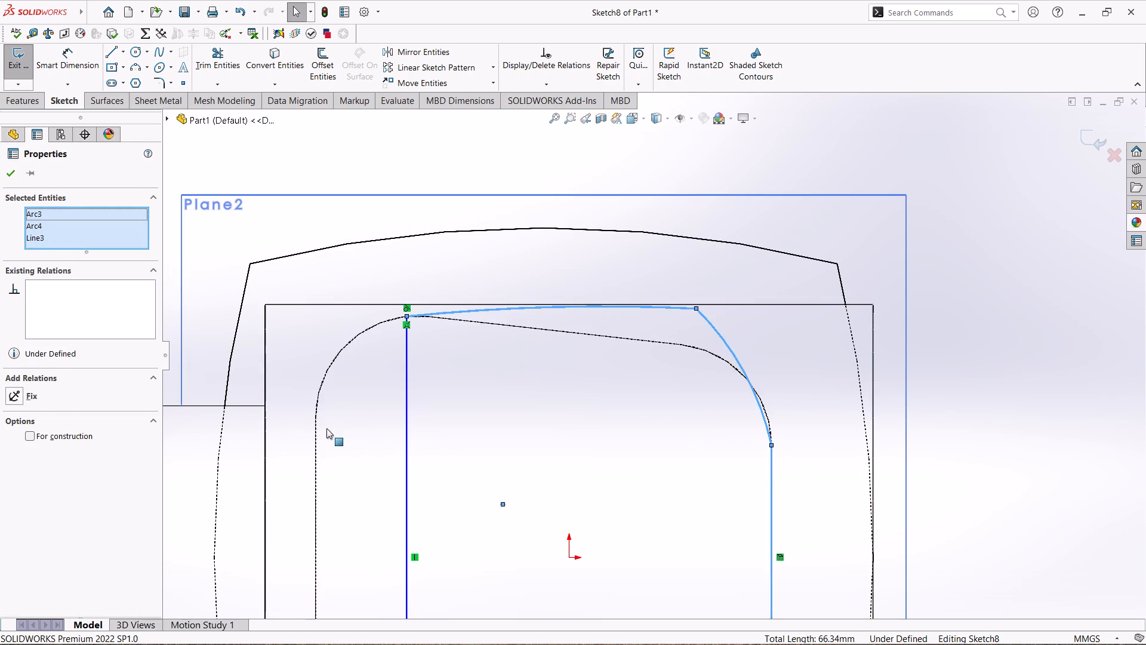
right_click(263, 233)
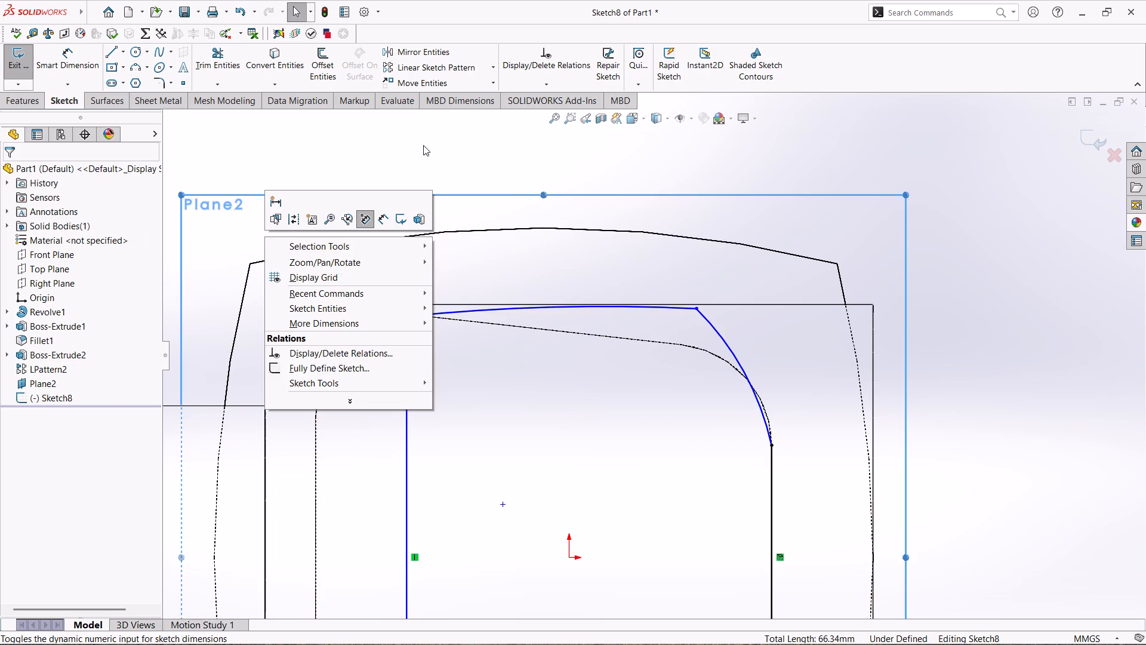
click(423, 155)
Make the short corner arc tangent to the converted straight line.
click(729, 348)
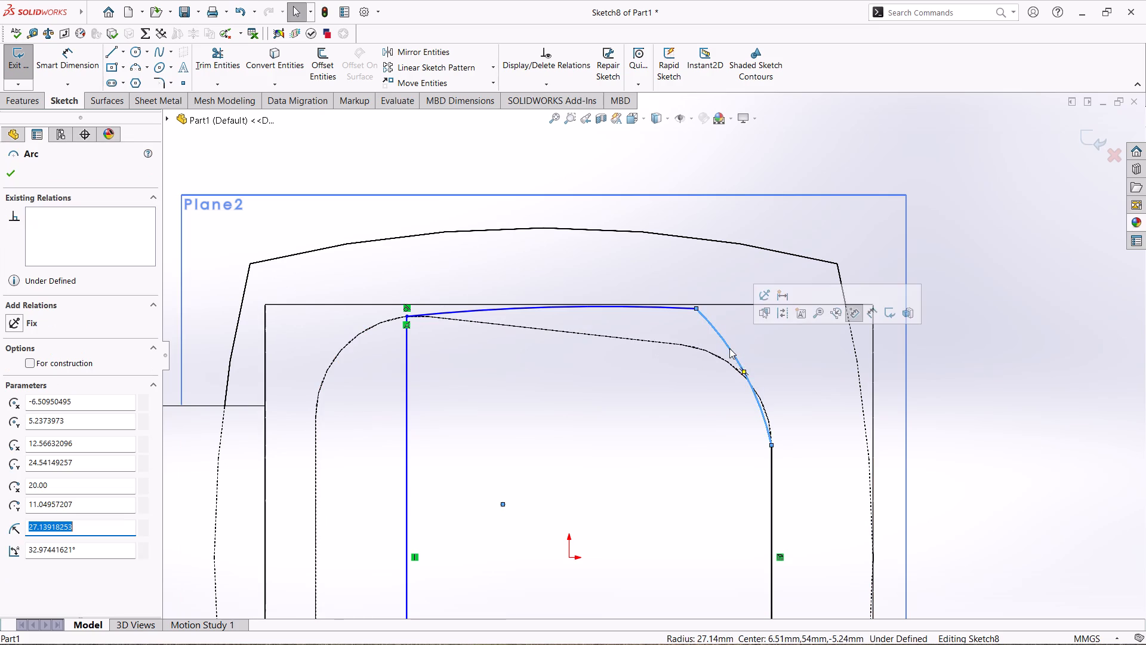
ctrl+click(772, 541)
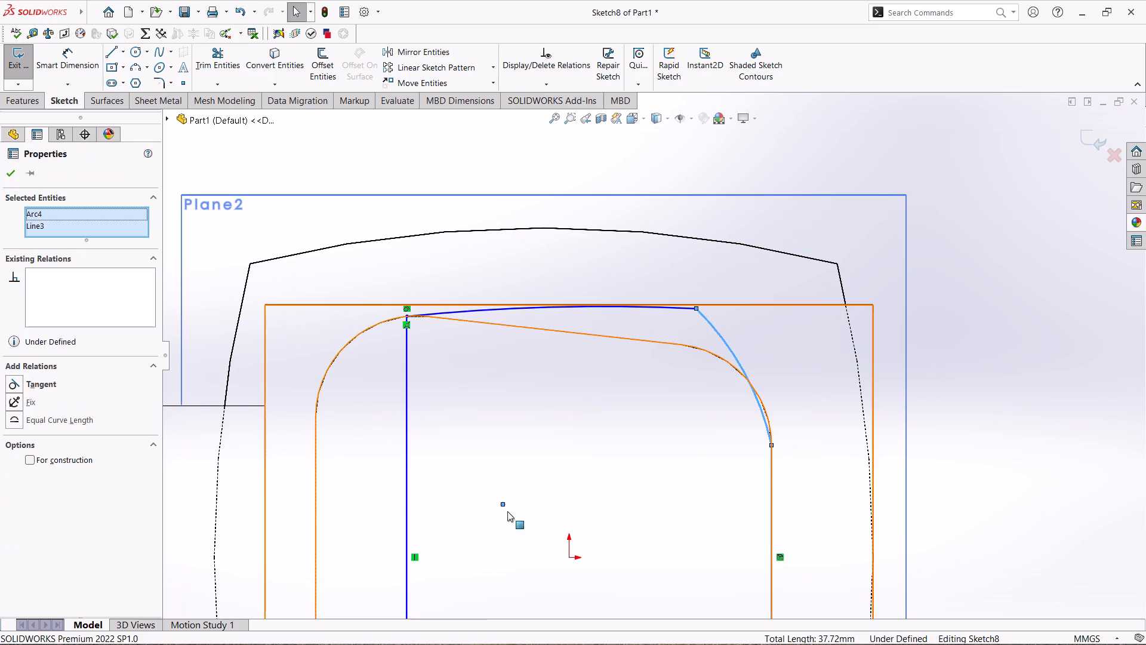
click(11, 382)
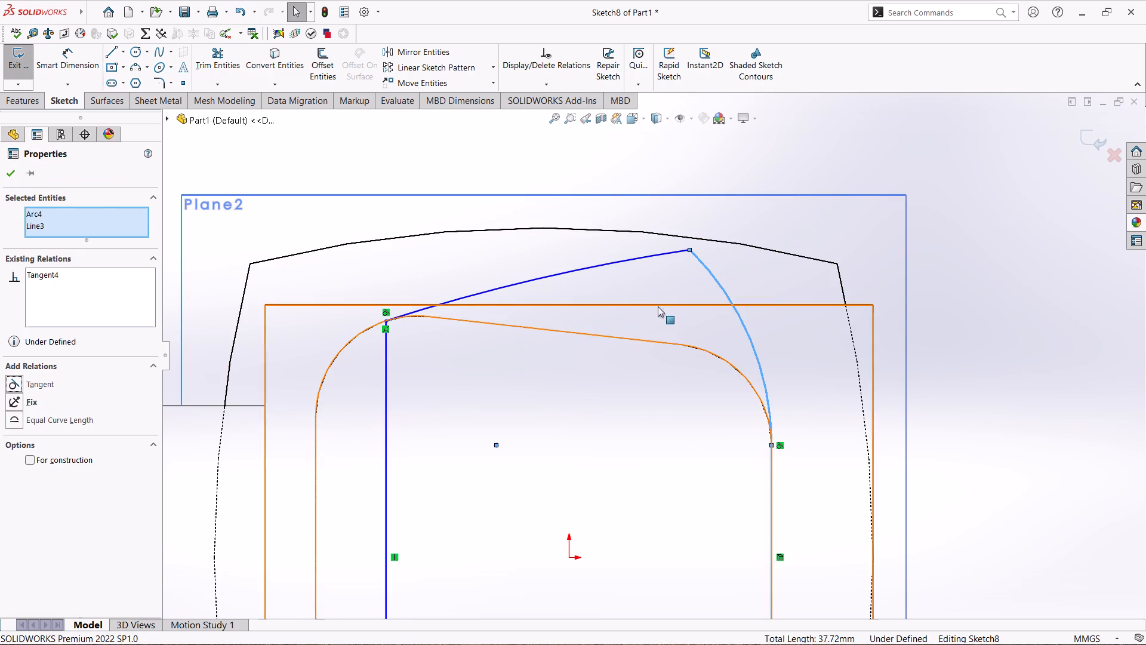
click(7, 176)
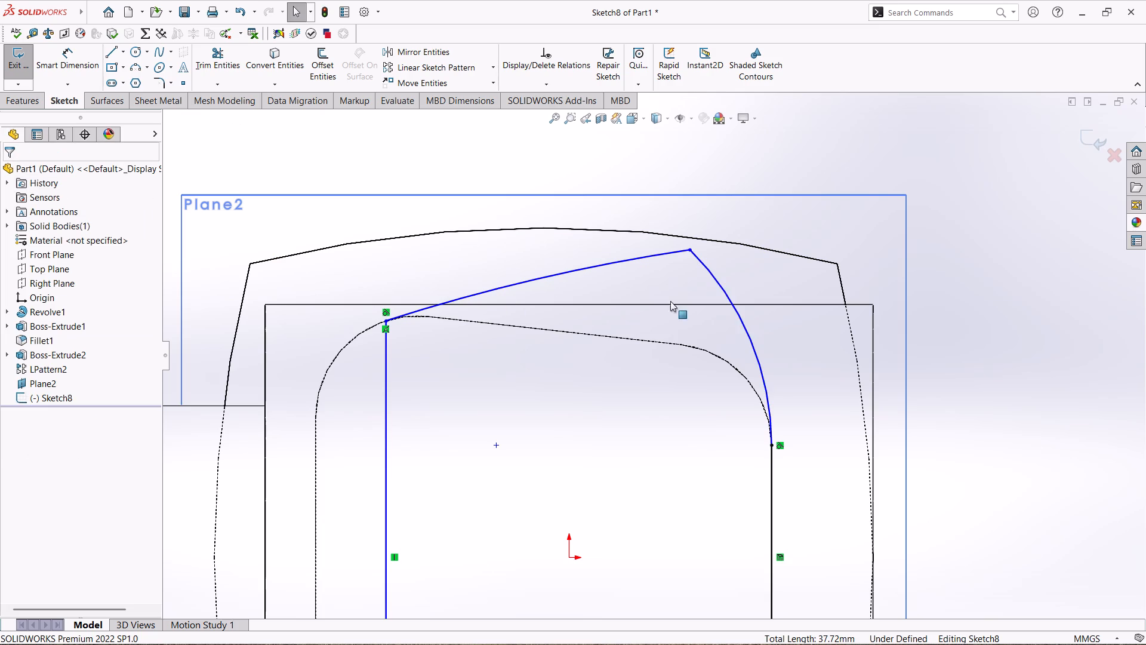
Bring the arcs' shared endpoint back near the block's upper corner and flatten the long arc to about 676 mm radius.
drag(688, 249, 689, 250)
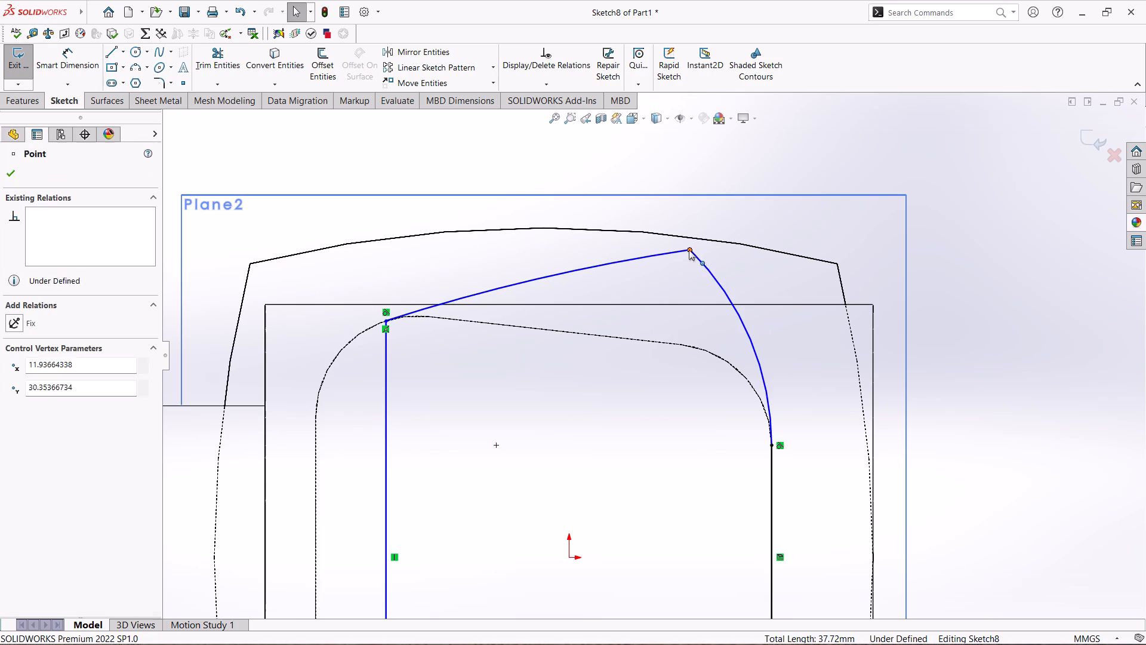
drag(689, 250, 707, 323)
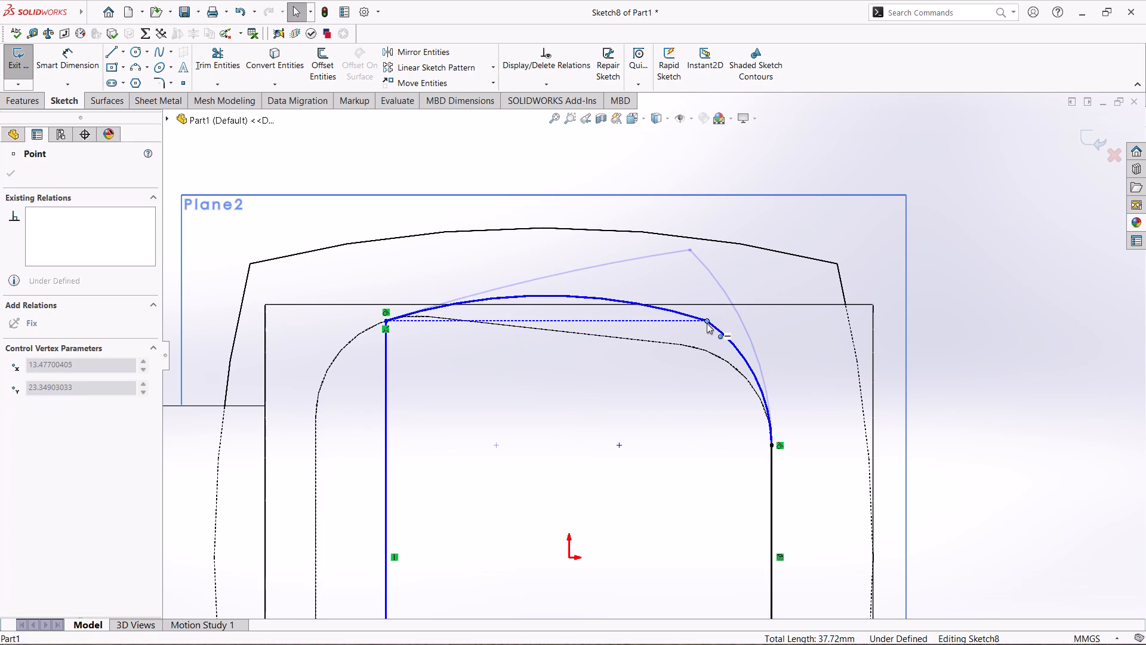
drag(707, 323, 706, 316)
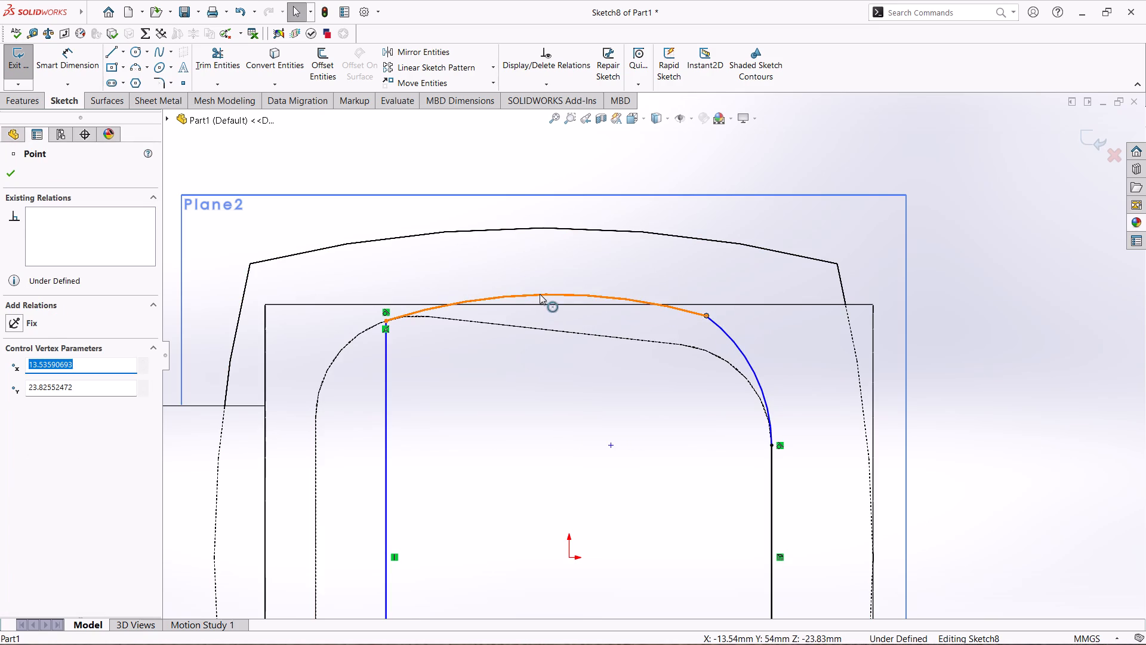
drag(540, 294, 543, 317)
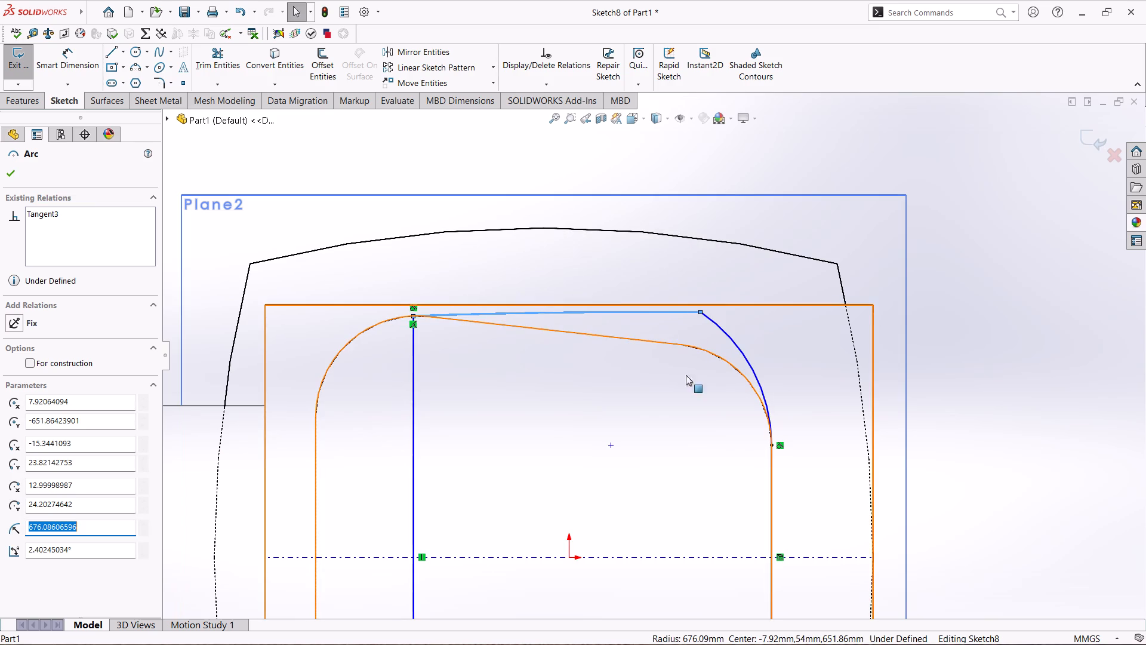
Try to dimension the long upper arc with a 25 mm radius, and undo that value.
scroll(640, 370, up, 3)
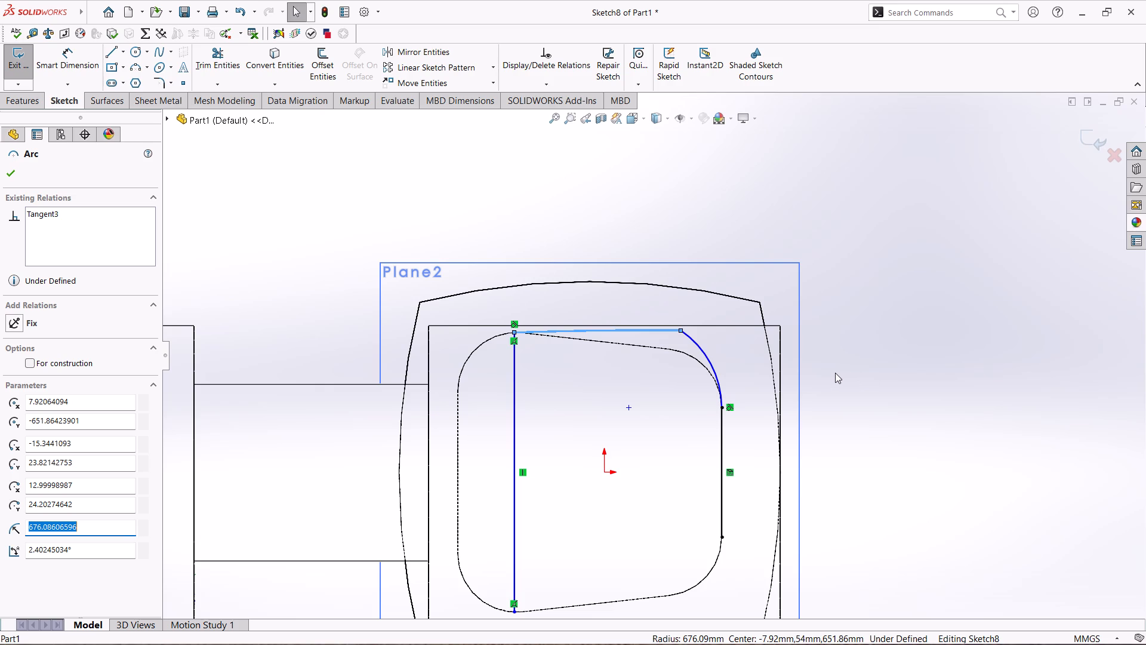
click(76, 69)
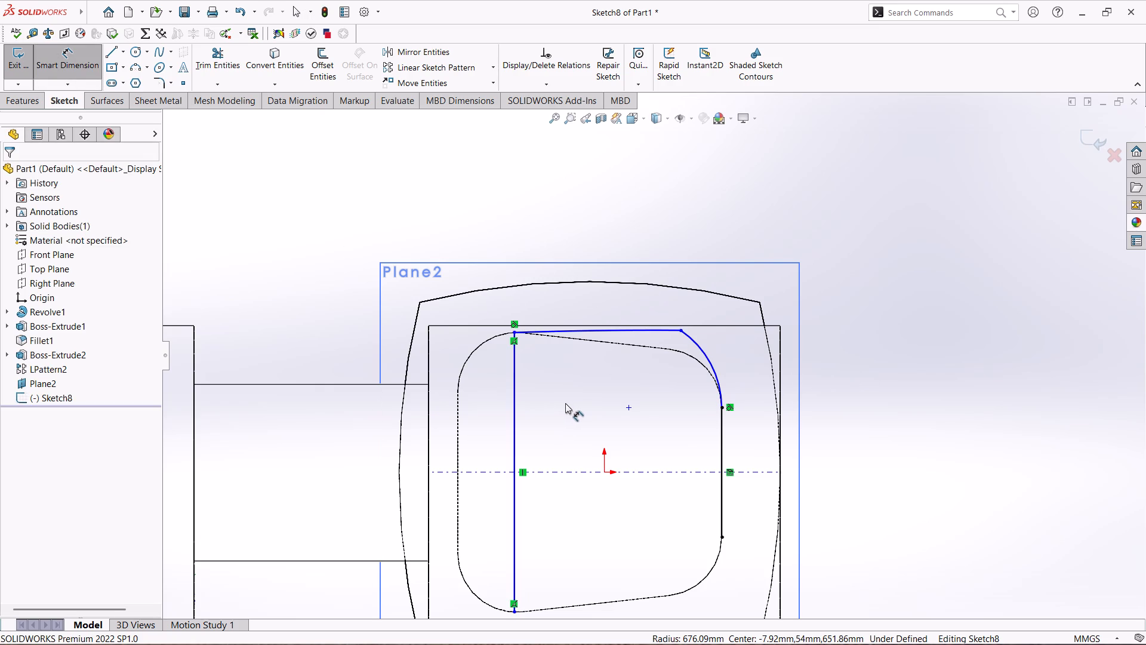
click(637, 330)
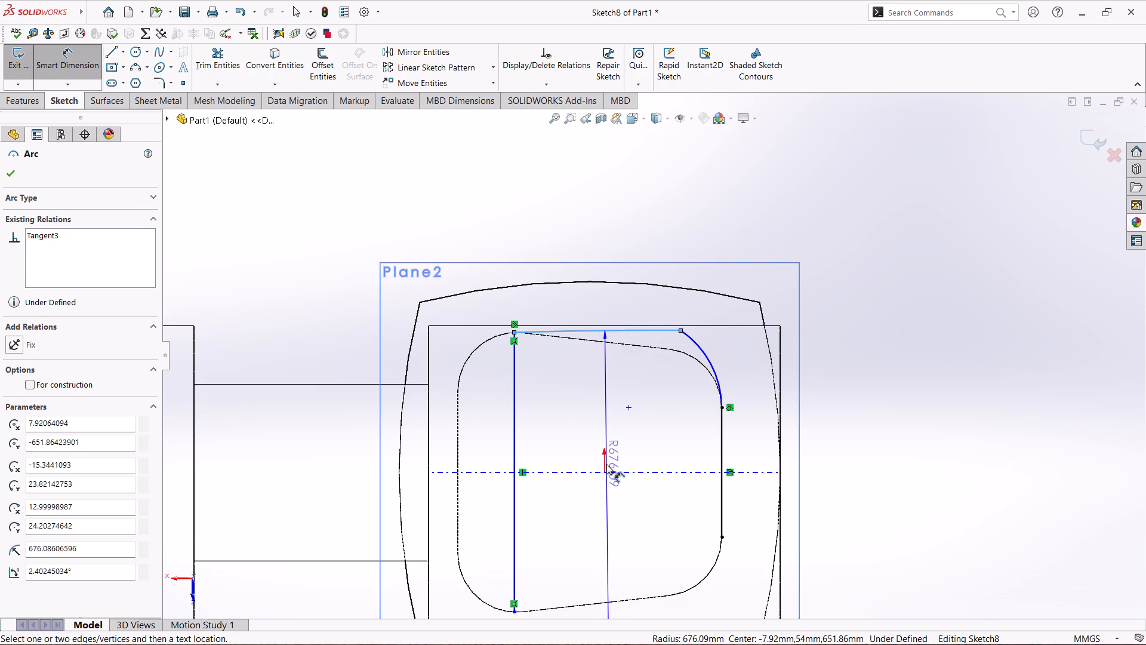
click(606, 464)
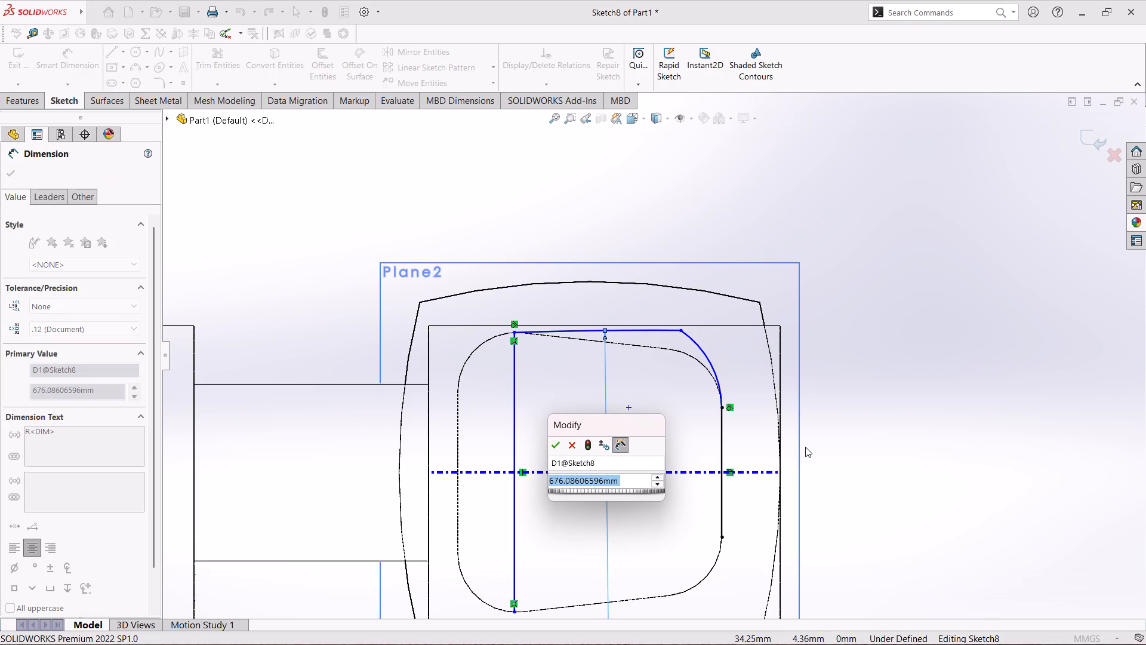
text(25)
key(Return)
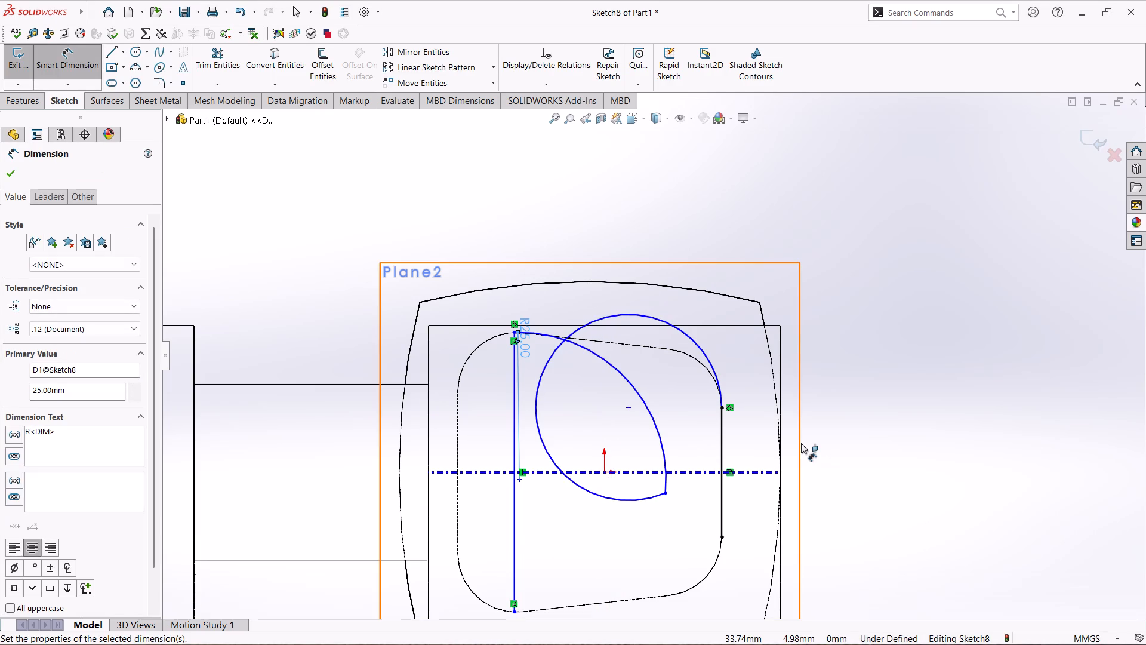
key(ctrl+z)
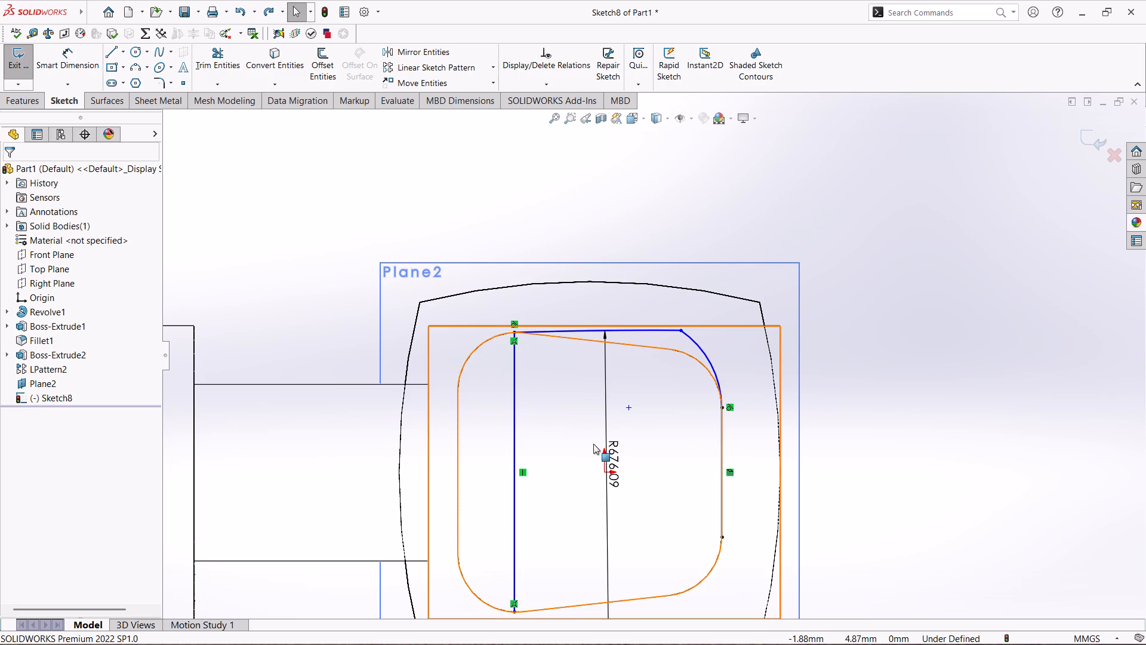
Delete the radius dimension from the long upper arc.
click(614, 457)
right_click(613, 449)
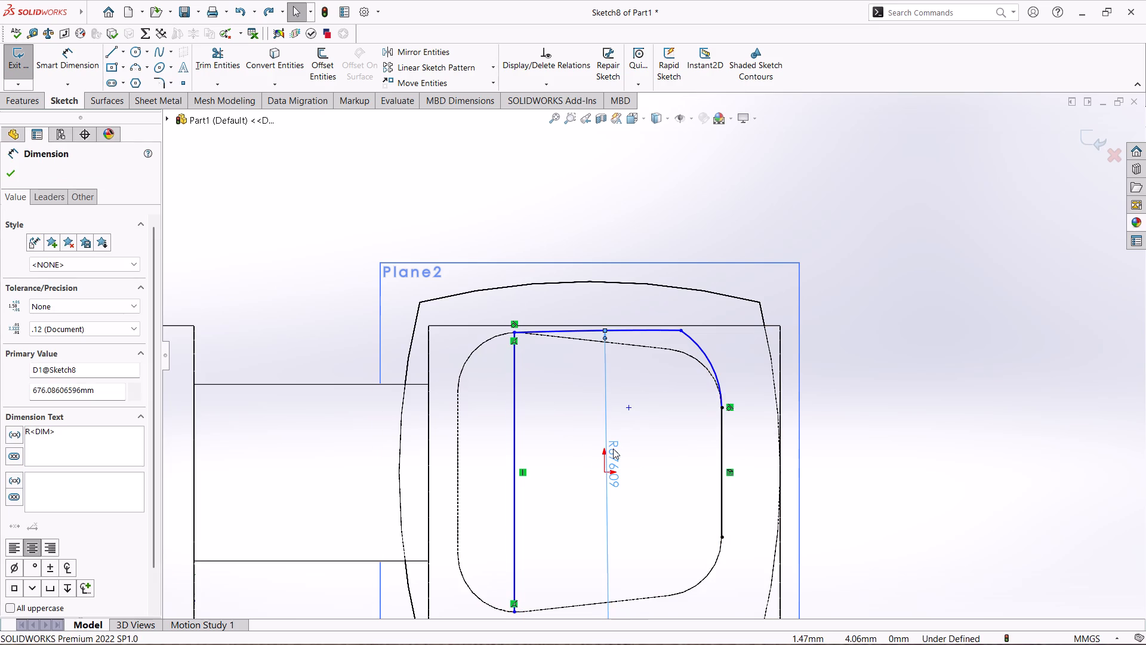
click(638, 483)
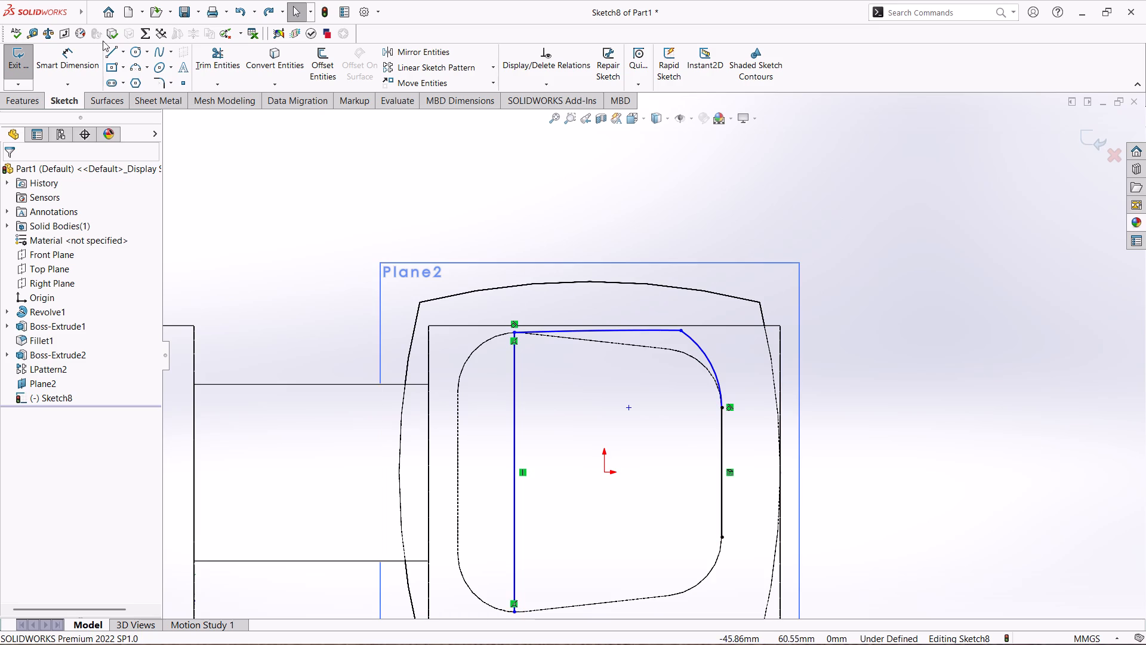
Dimension the two upper arcs' shared endpoint 25 mm vertically from the origin.
click(75, 47)
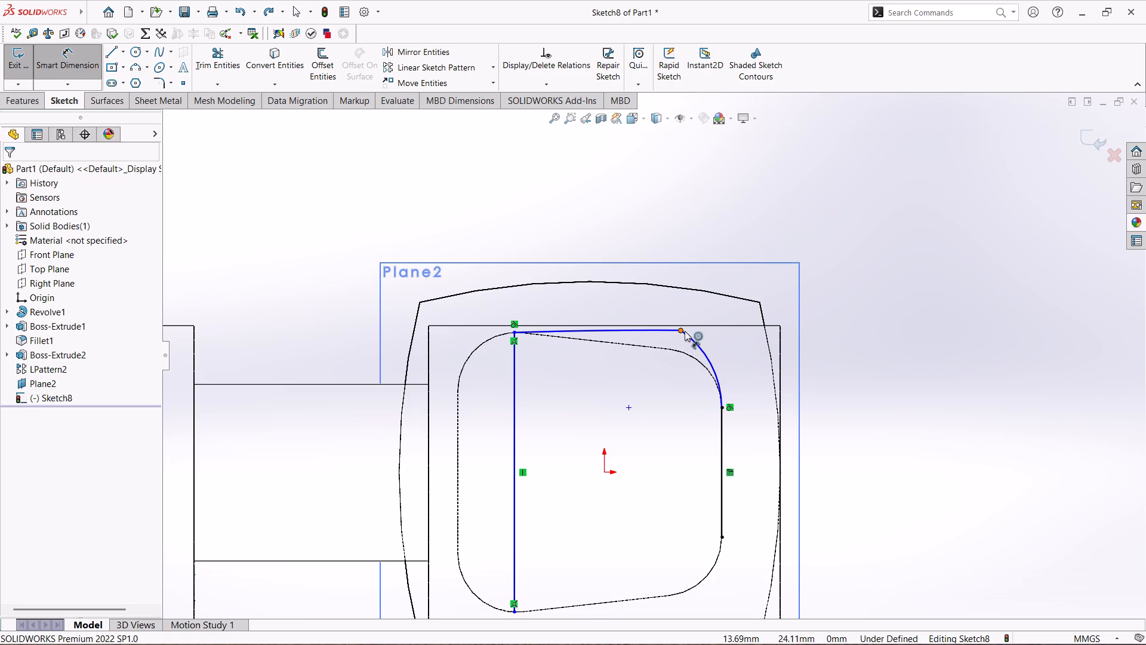
click(606, 472)
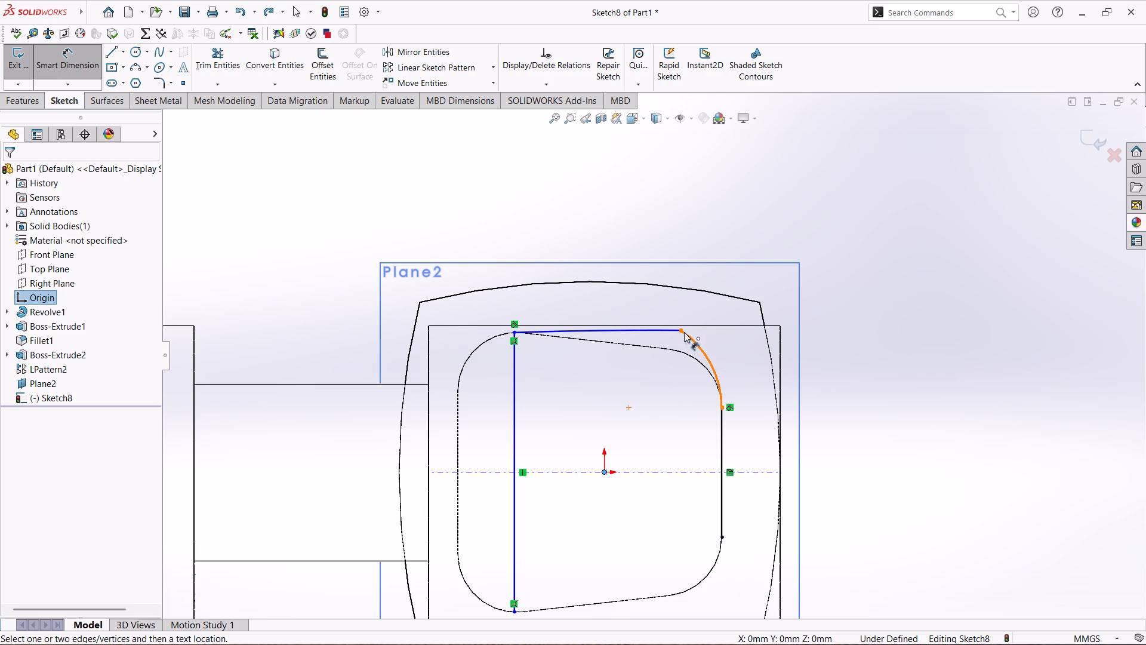
click(682, 329)
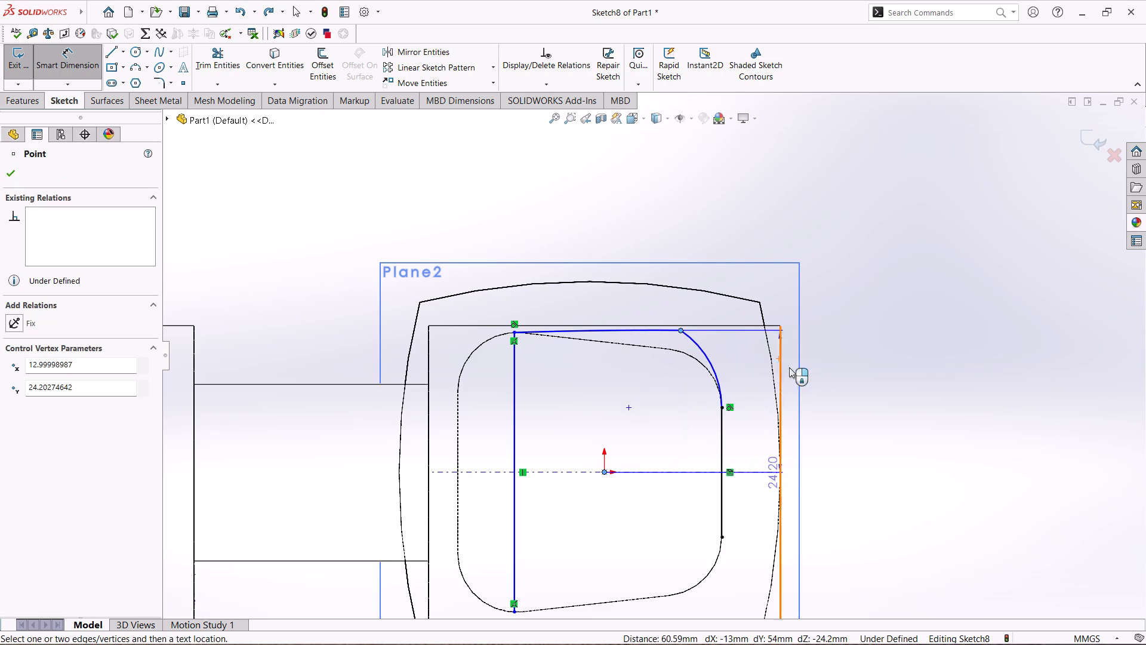
click(842, 373)
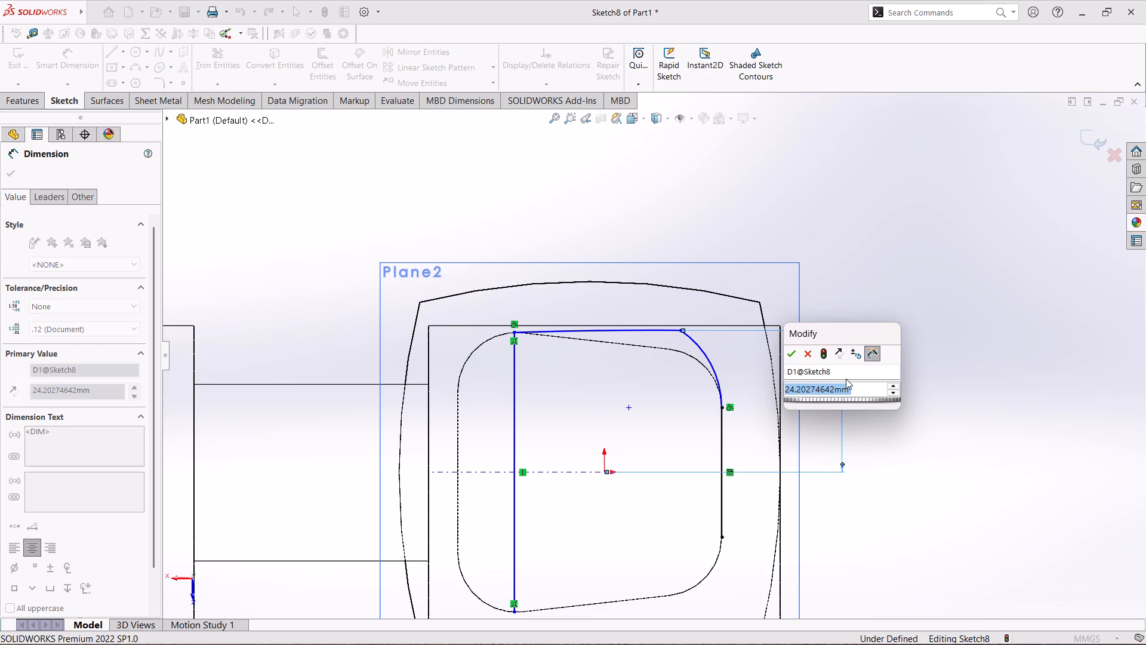
text(25)
key(Return)
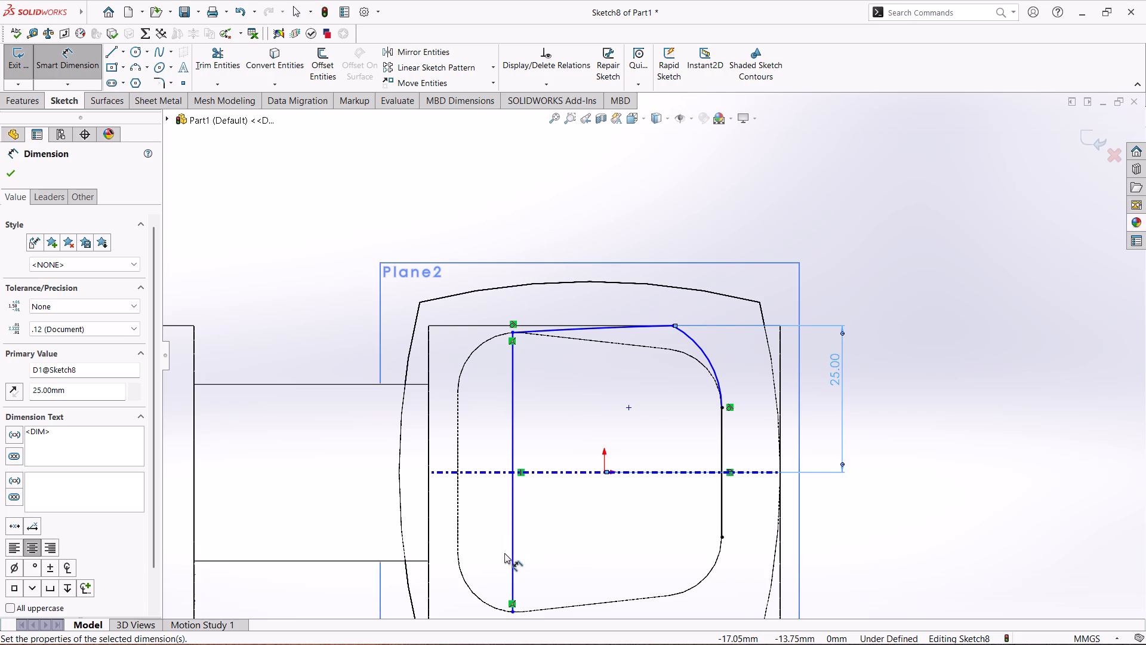
Dimension the long vertical sketch line 13 mm from the revolved body's edge on the shaft side.
scroll(512, 541, up, 2)
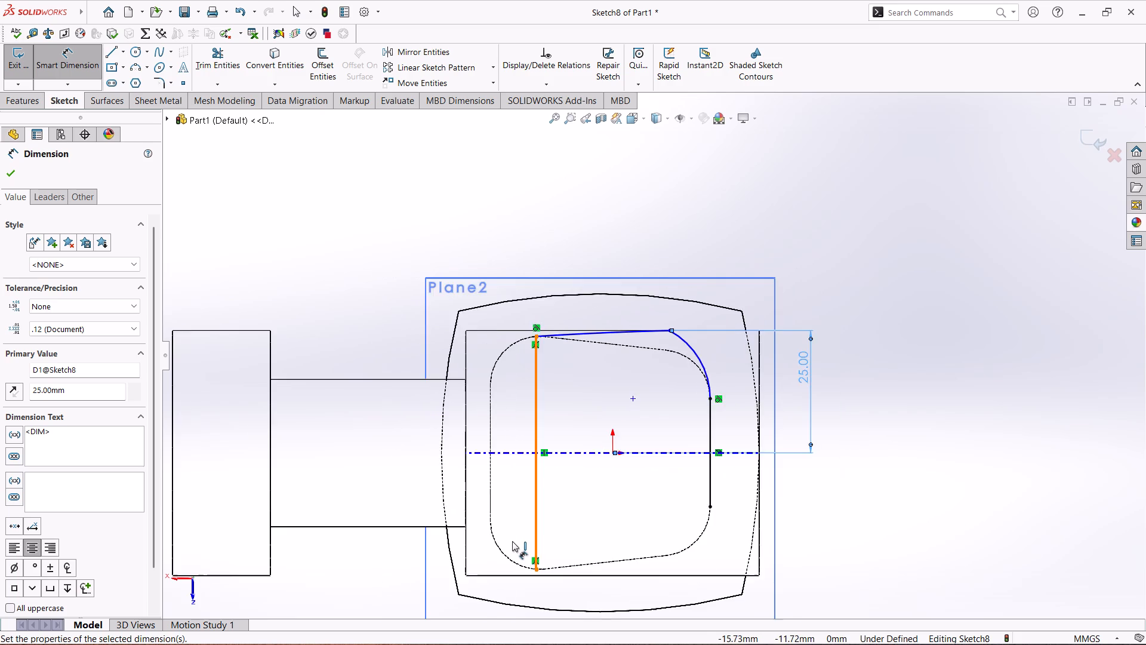
scroll(549, 523, down, 3)
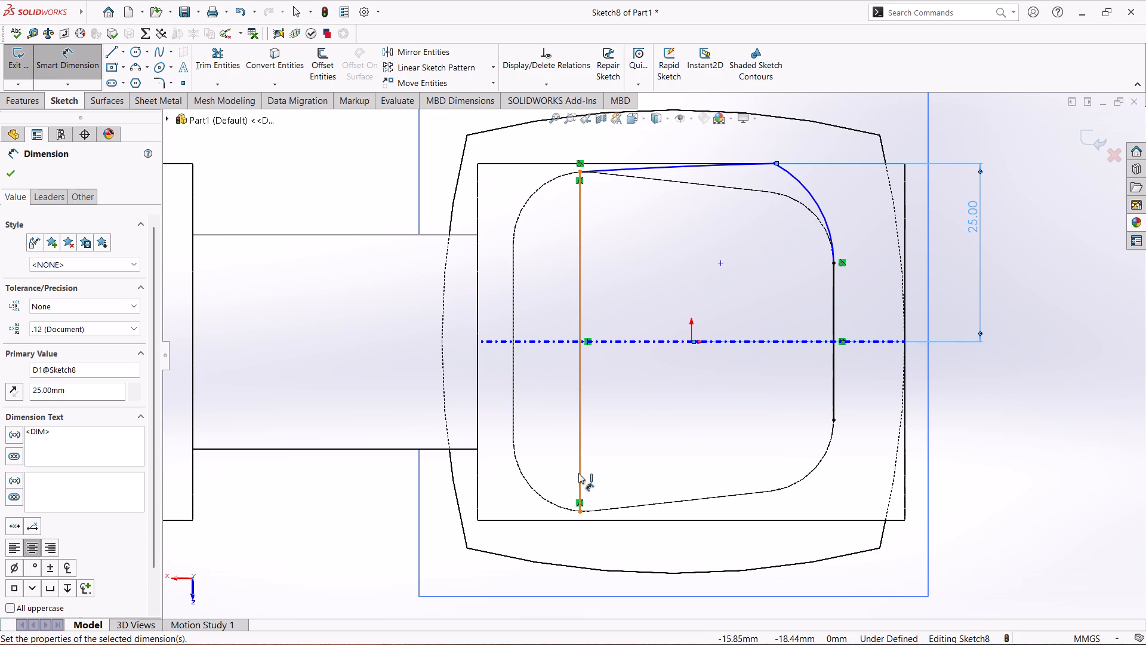
click(580, 473)
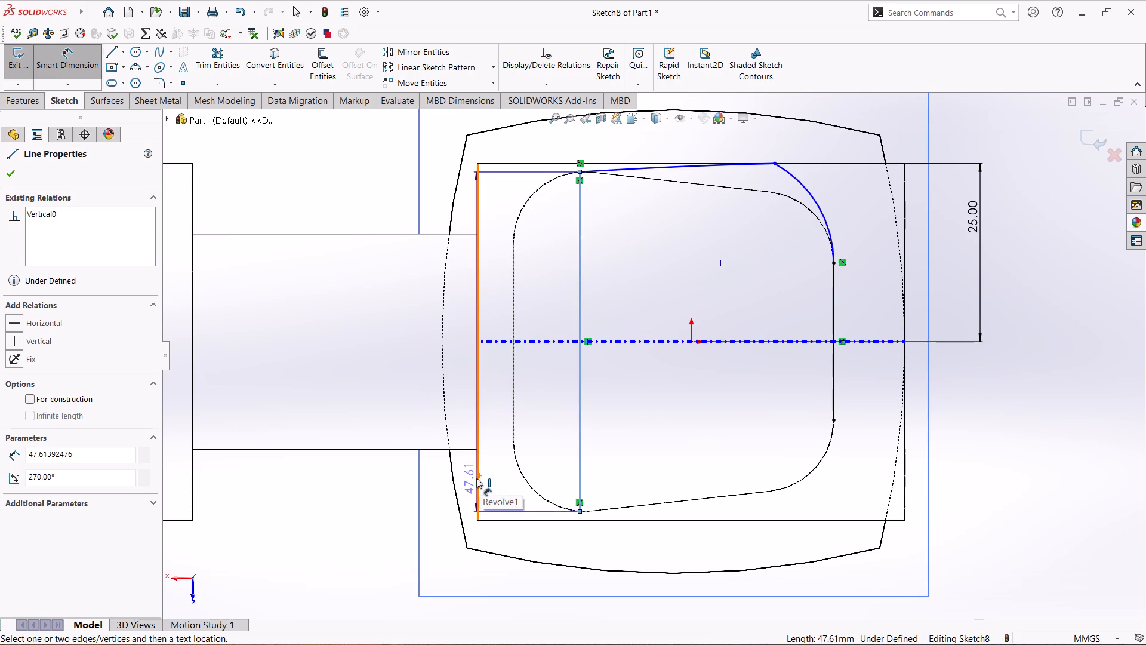
click(479, 478)
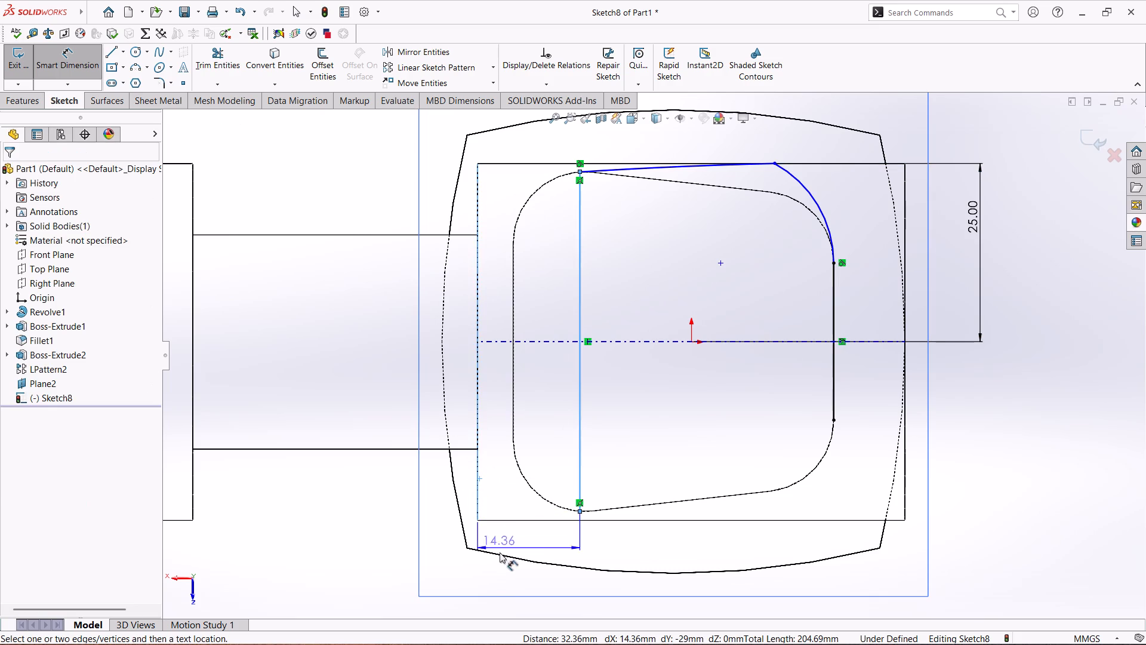
click(503, 578)
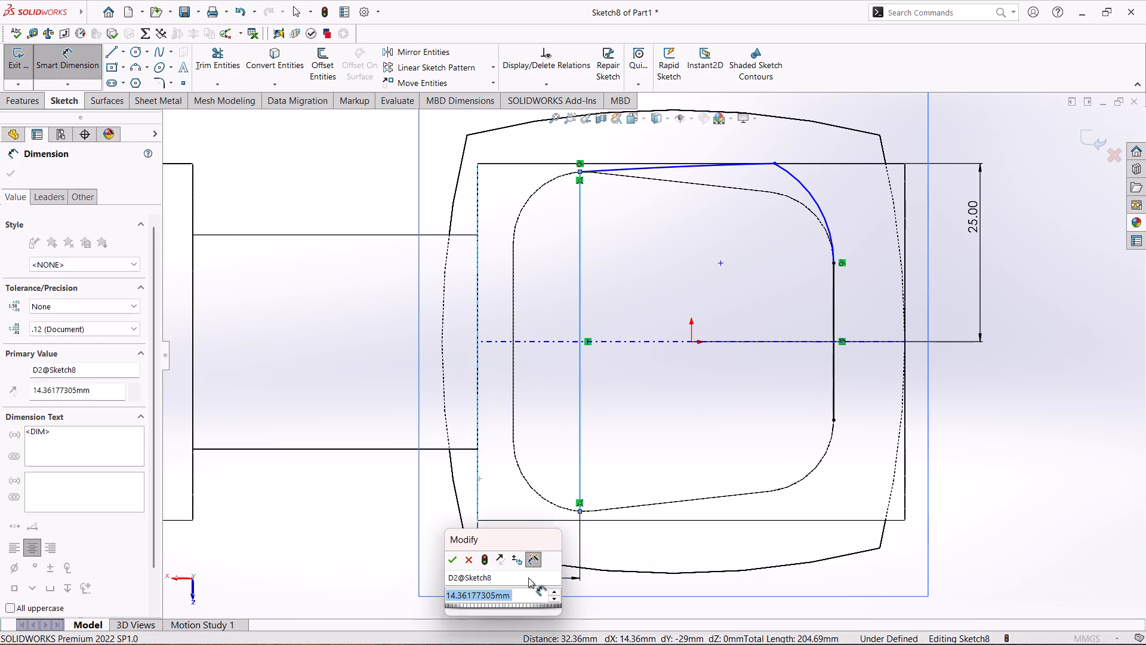
text(13)
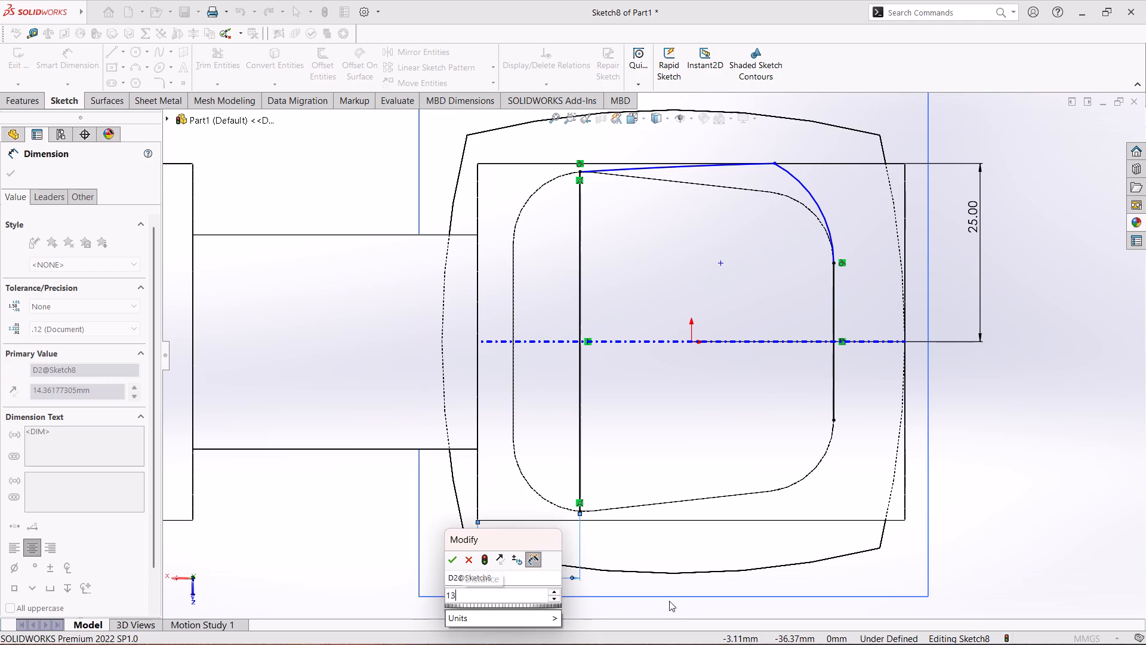
key(Return)
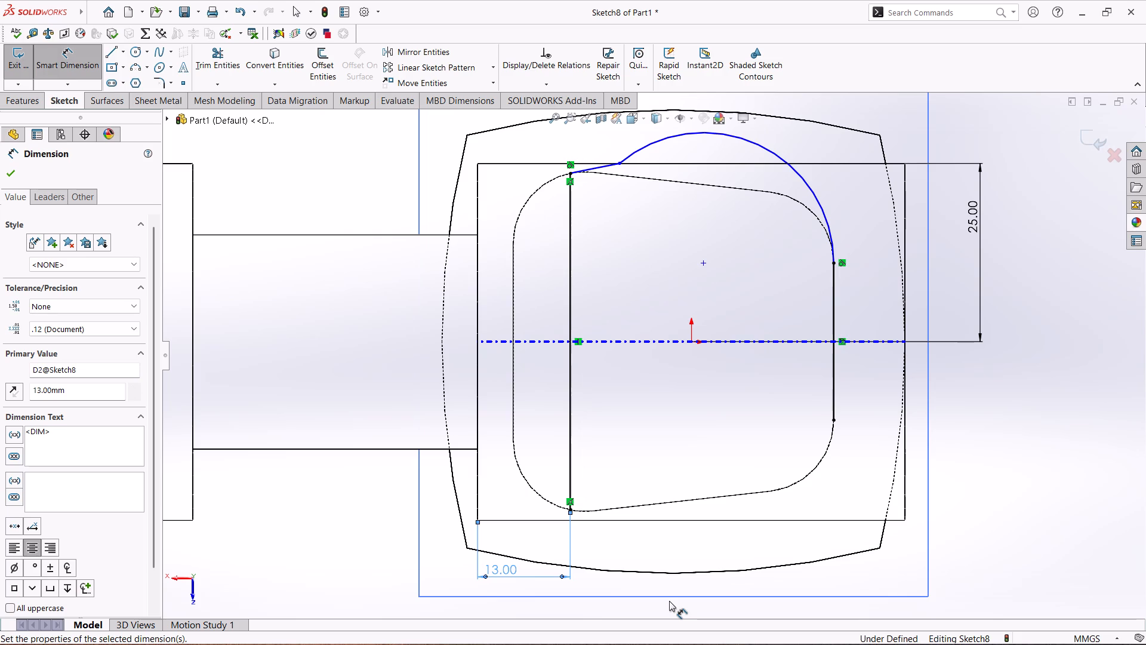
Add a driven dimension for the distance between the long vertical line and the converted straight line.
click(831, 323)
click(571, 336)
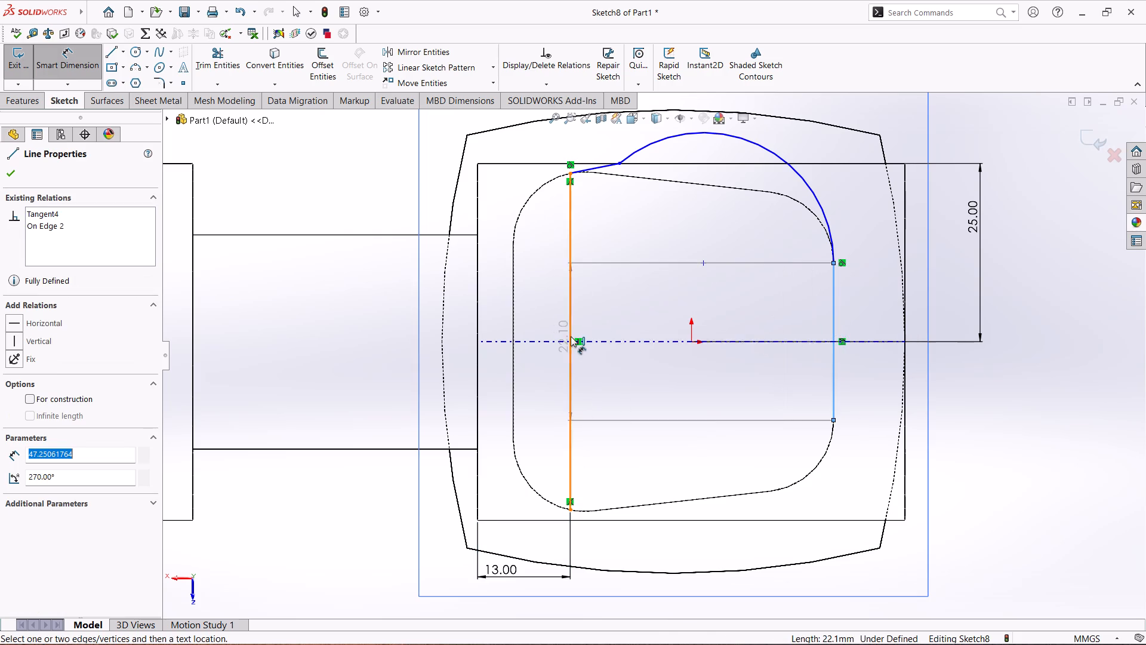
scroll(623, 282, up, 1)
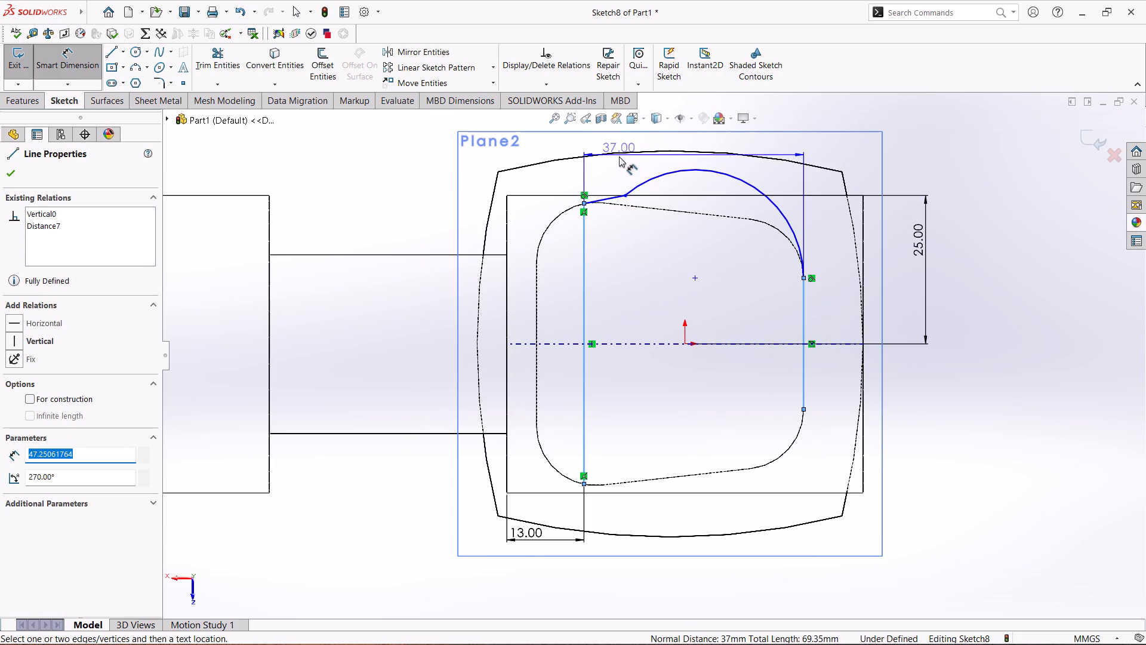
click(619, 158)
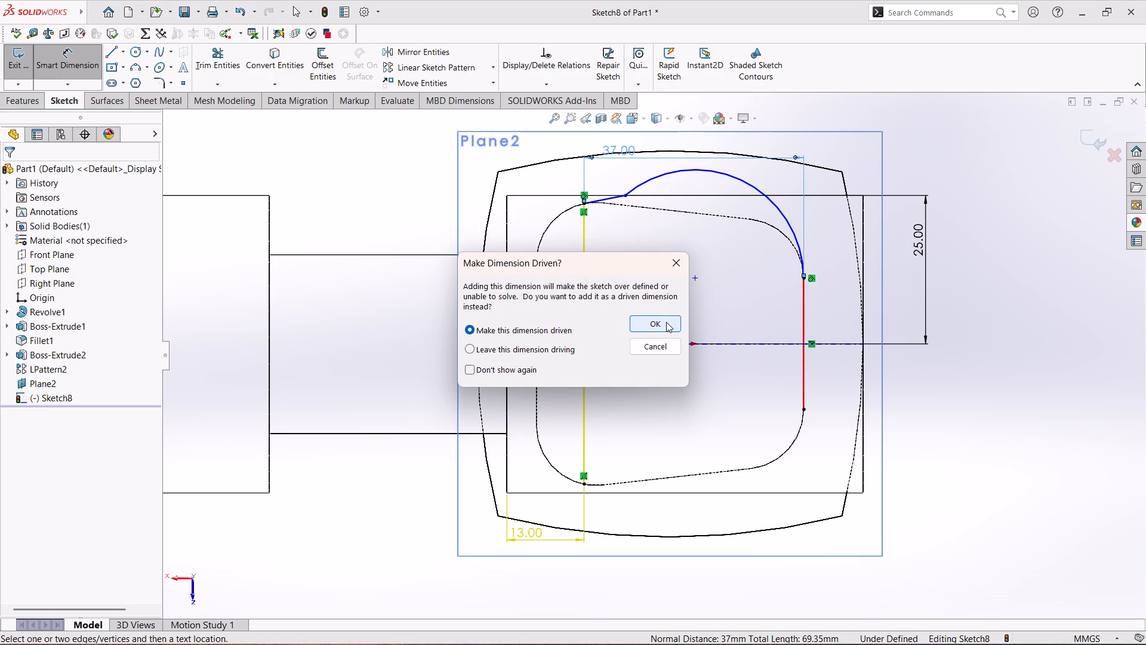
click(666, 322)
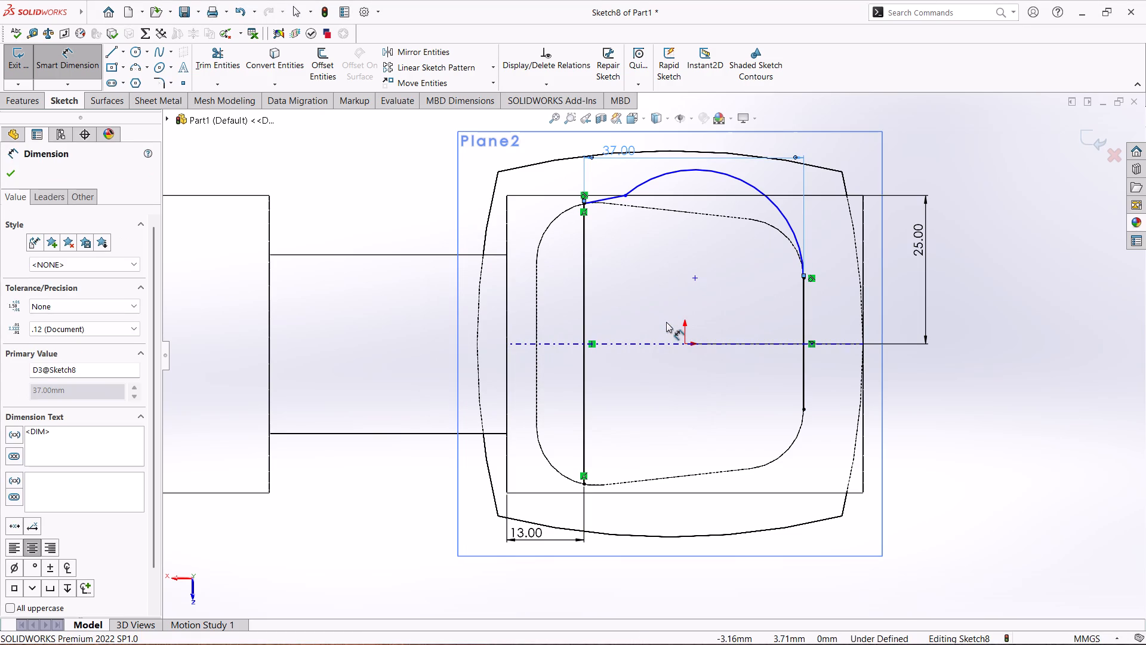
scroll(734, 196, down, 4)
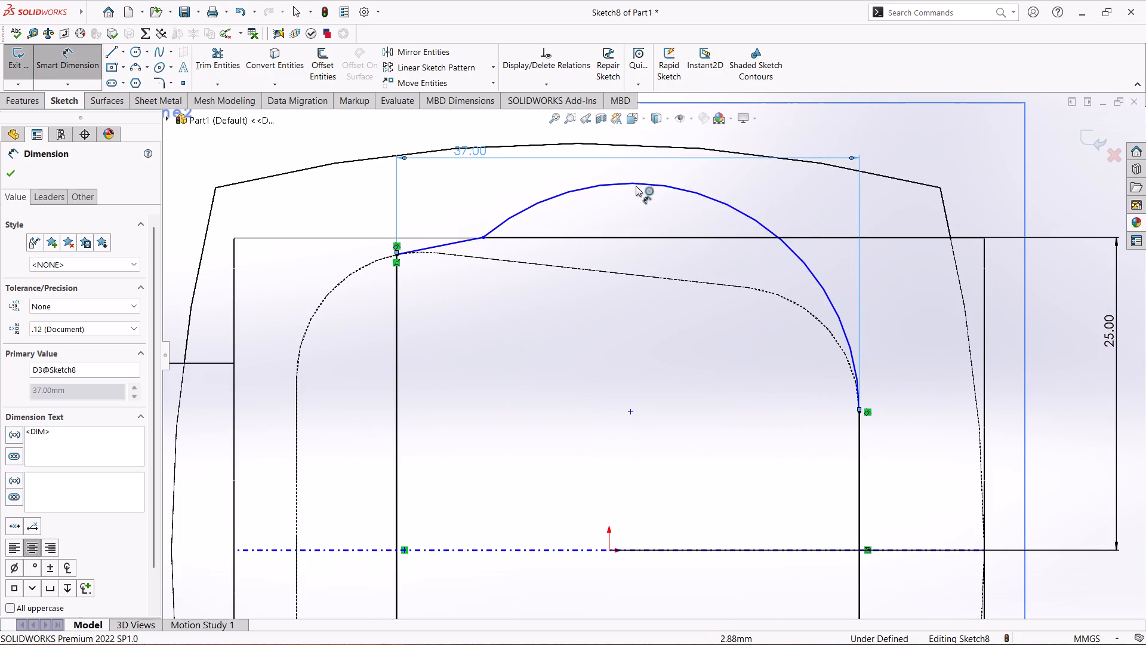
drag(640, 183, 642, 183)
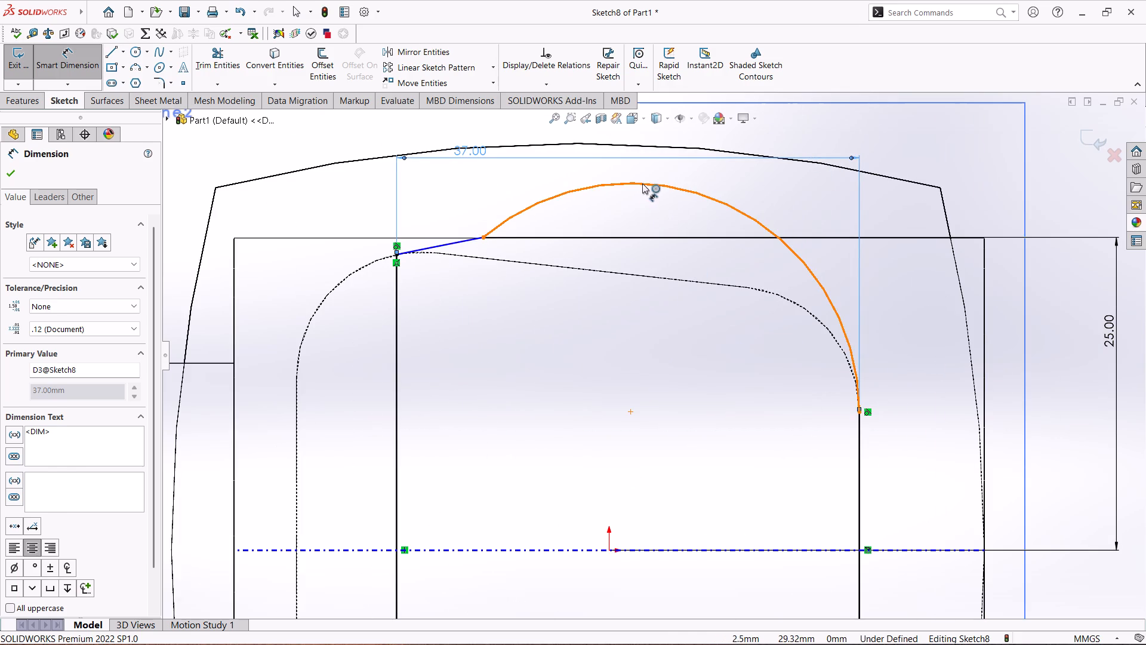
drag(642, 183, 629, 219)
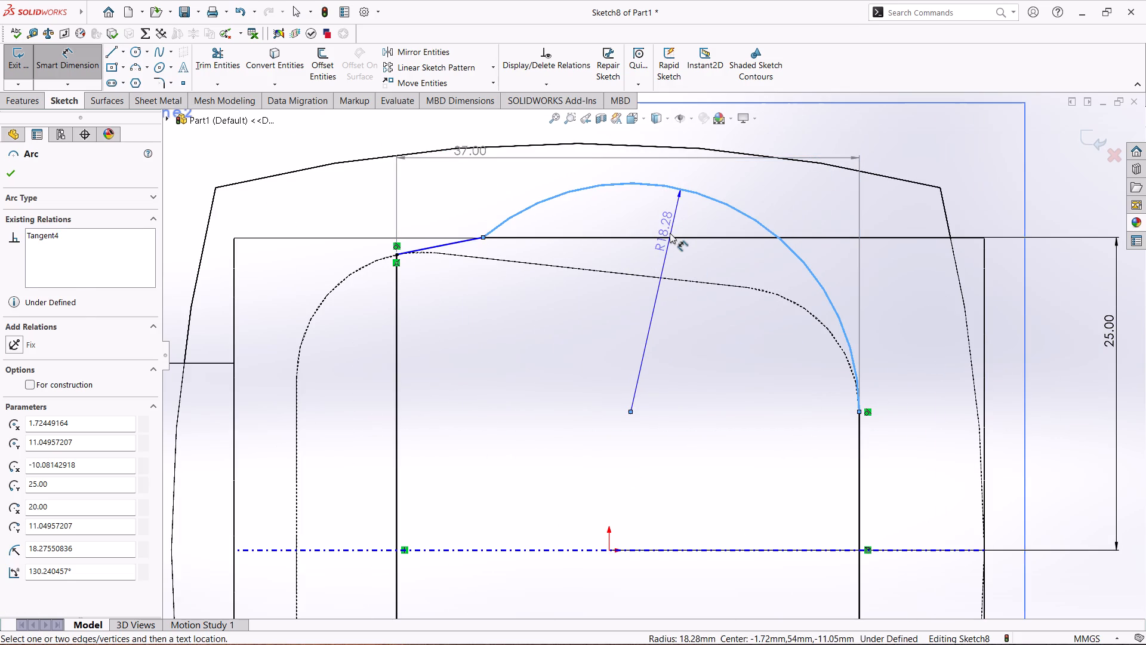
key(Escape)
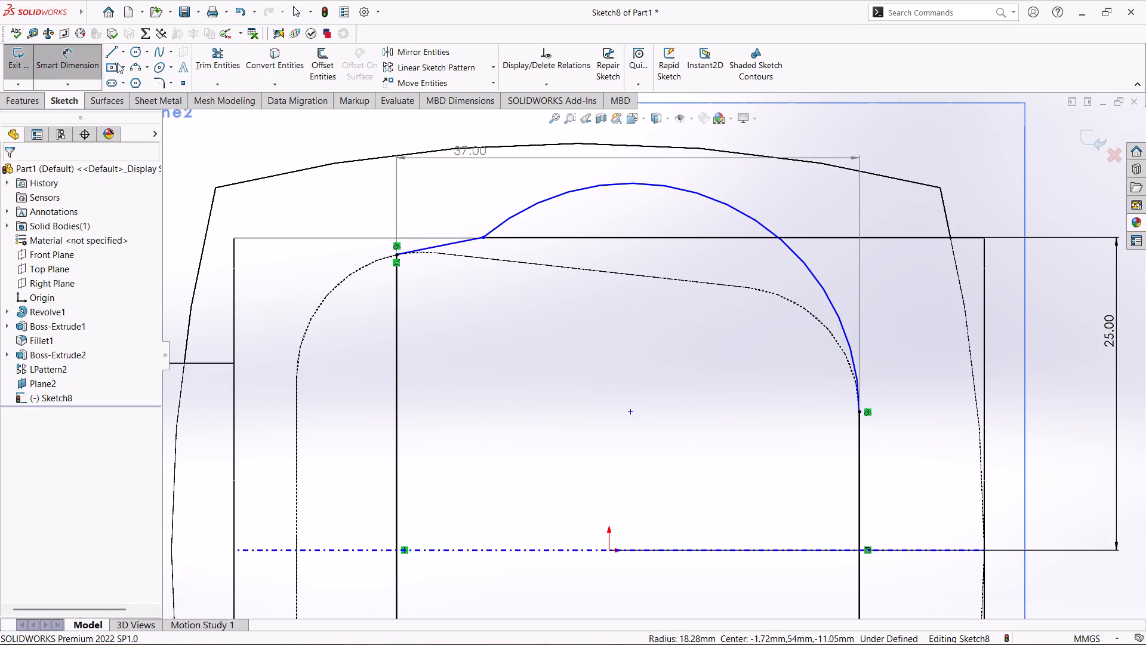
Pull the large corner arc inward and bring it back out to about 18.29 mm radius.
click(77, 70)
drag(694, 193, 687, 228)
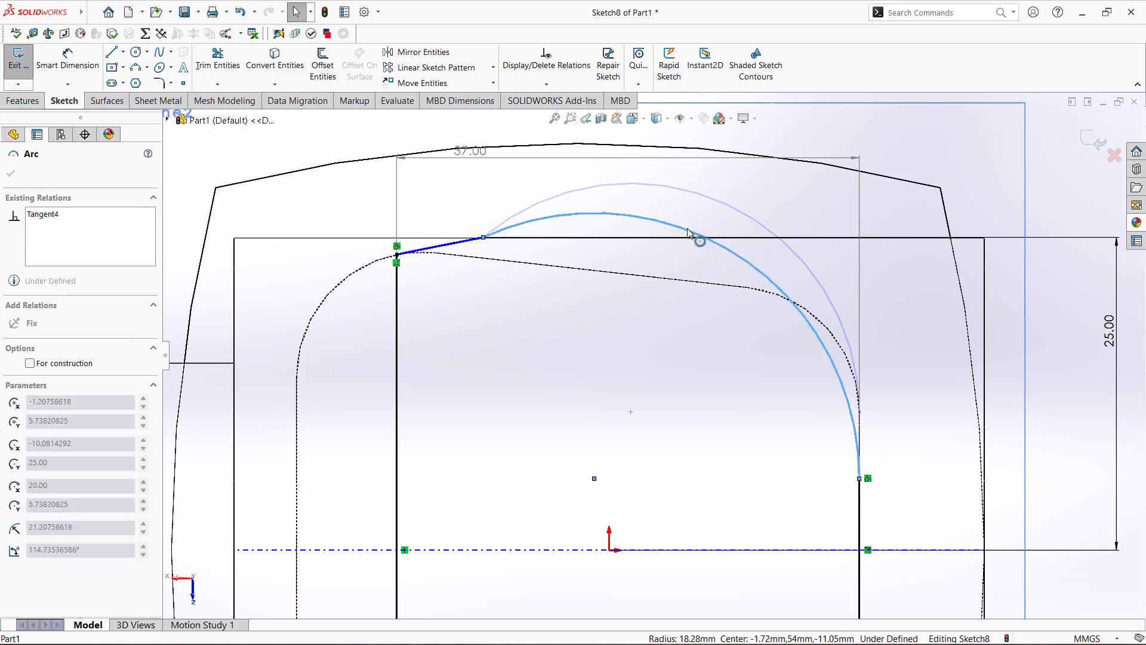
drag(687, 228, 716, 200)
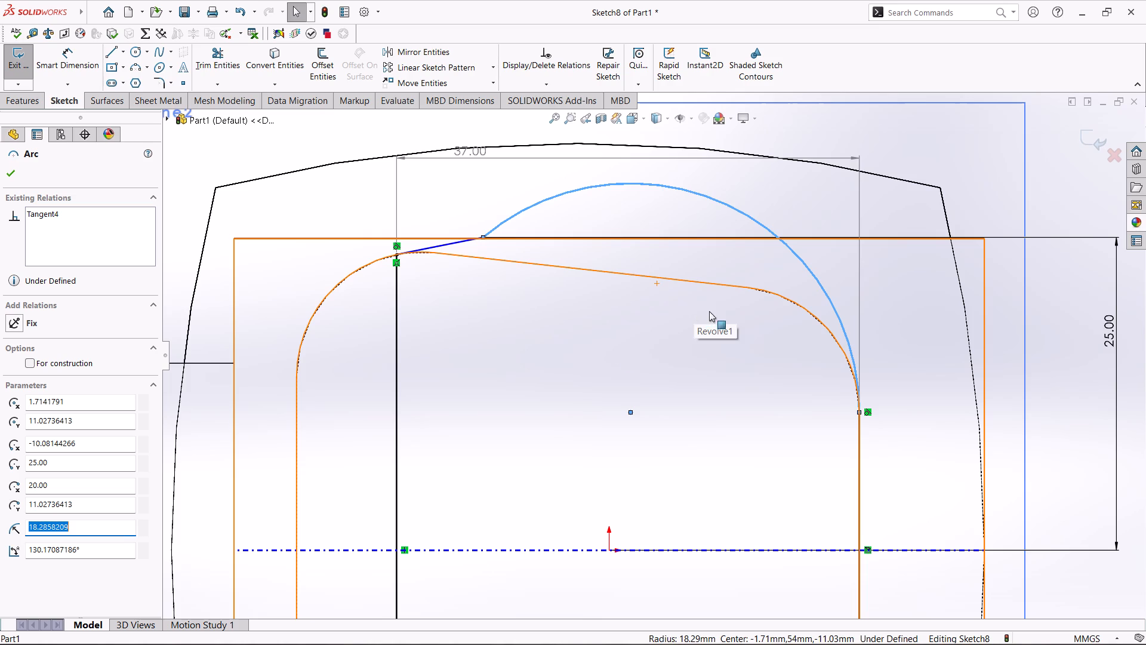
Examine the junction of the upper arc and the vertical line against the block's rounded corner.
scroll(356, 269, down, 6)
scroll(522, 333, down, 5)
scroll(668, 191, up, 3)
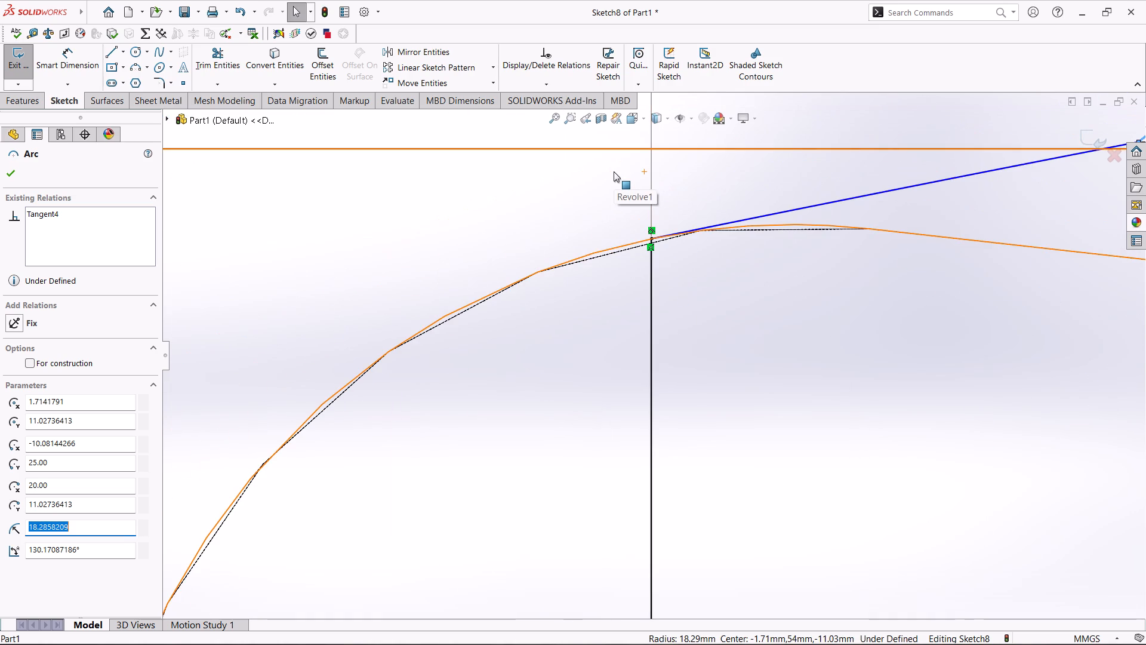
scroll(663, 244, up, 5)
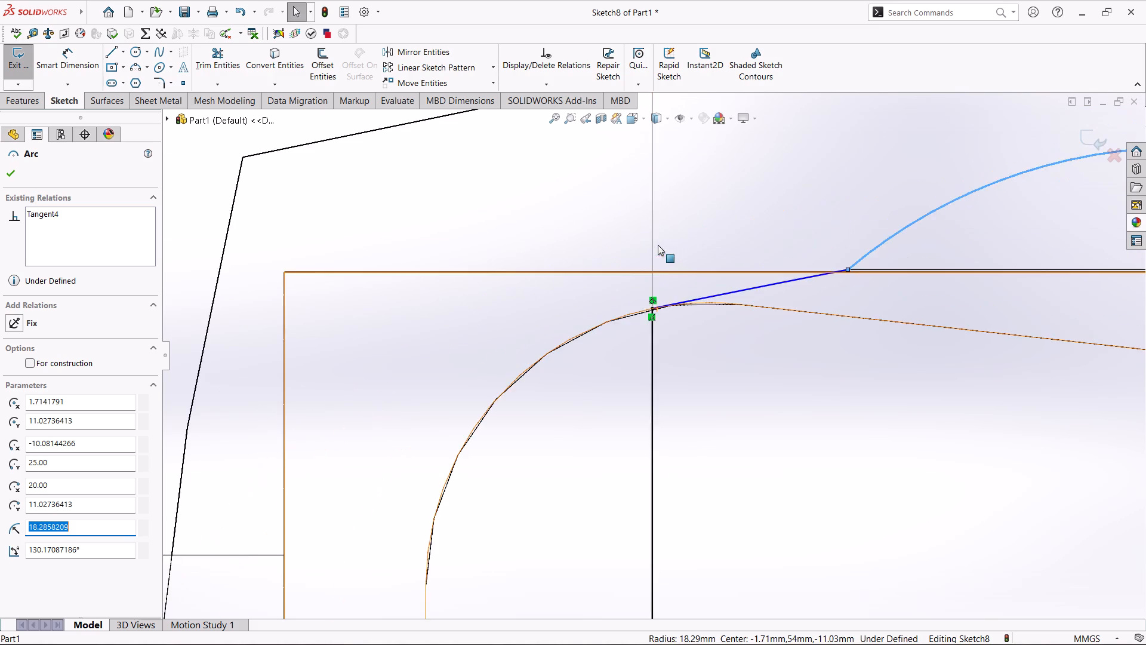
scroll(642, 441, up, 3)
scroll(680, 480, up, 3)
scroll(699, 555, up, 1)
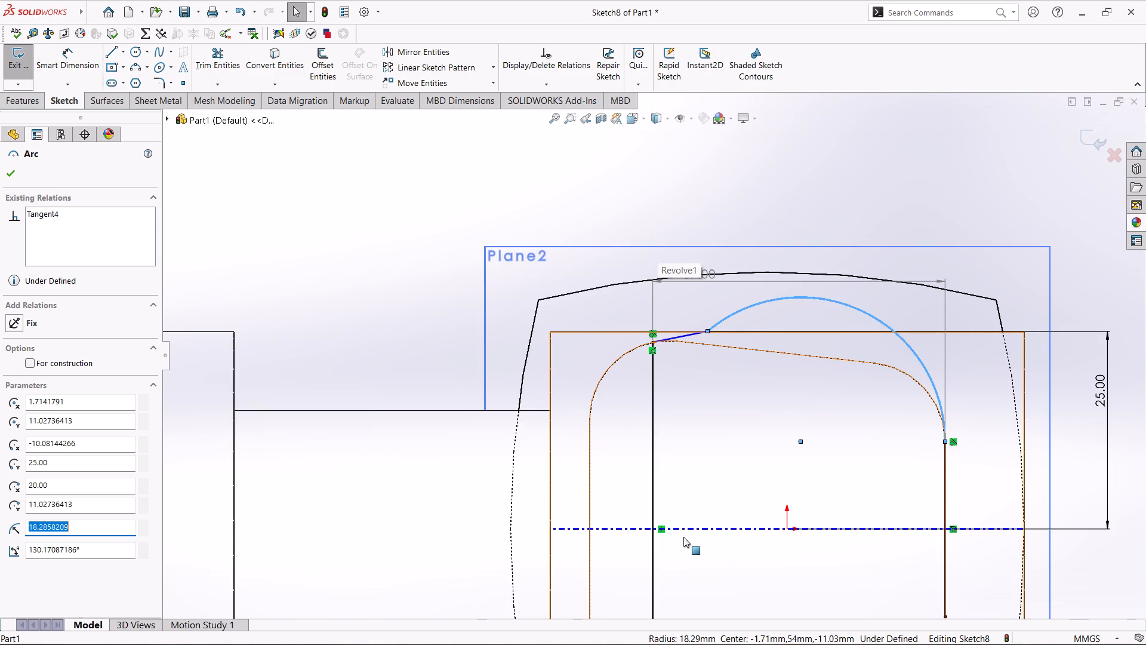
scroll(668, 526, up, 3)
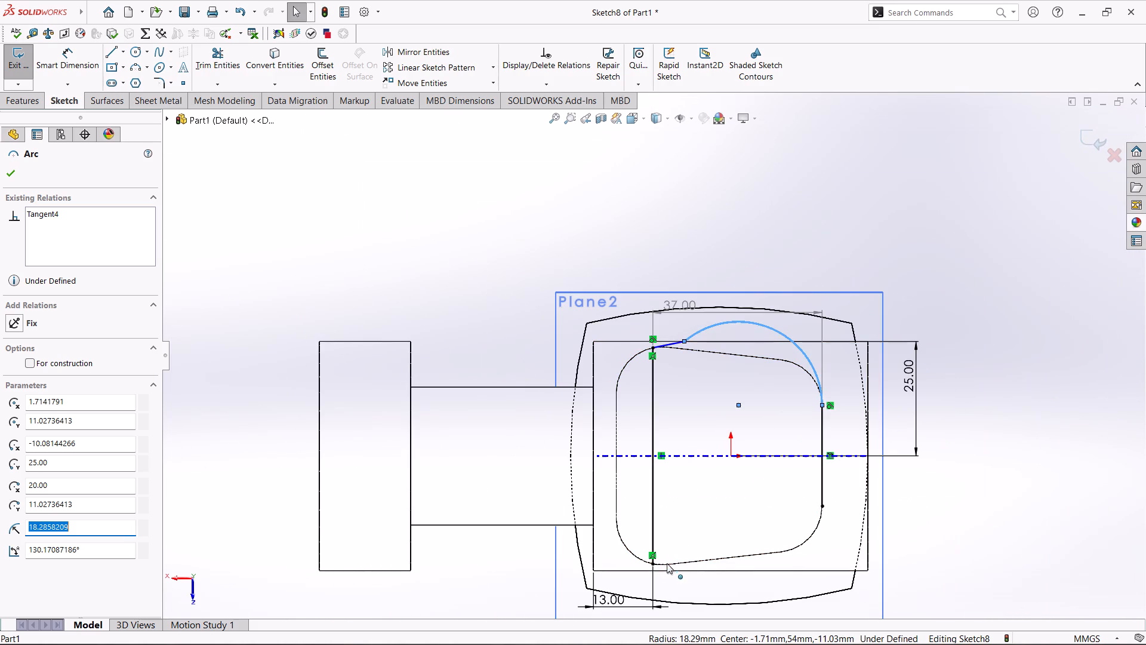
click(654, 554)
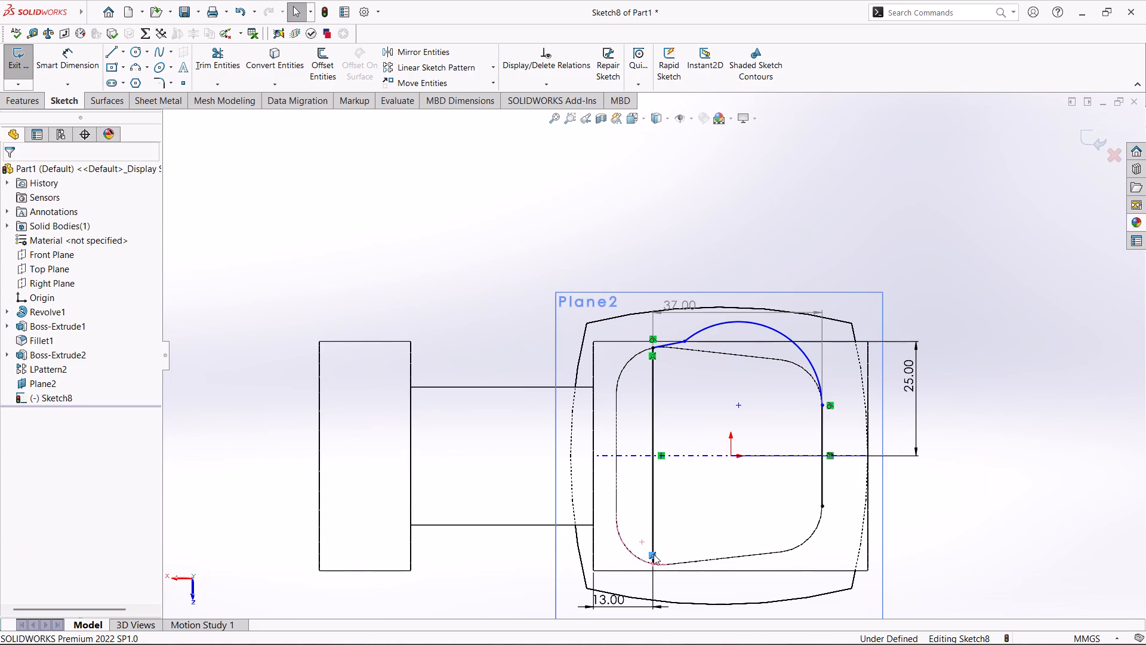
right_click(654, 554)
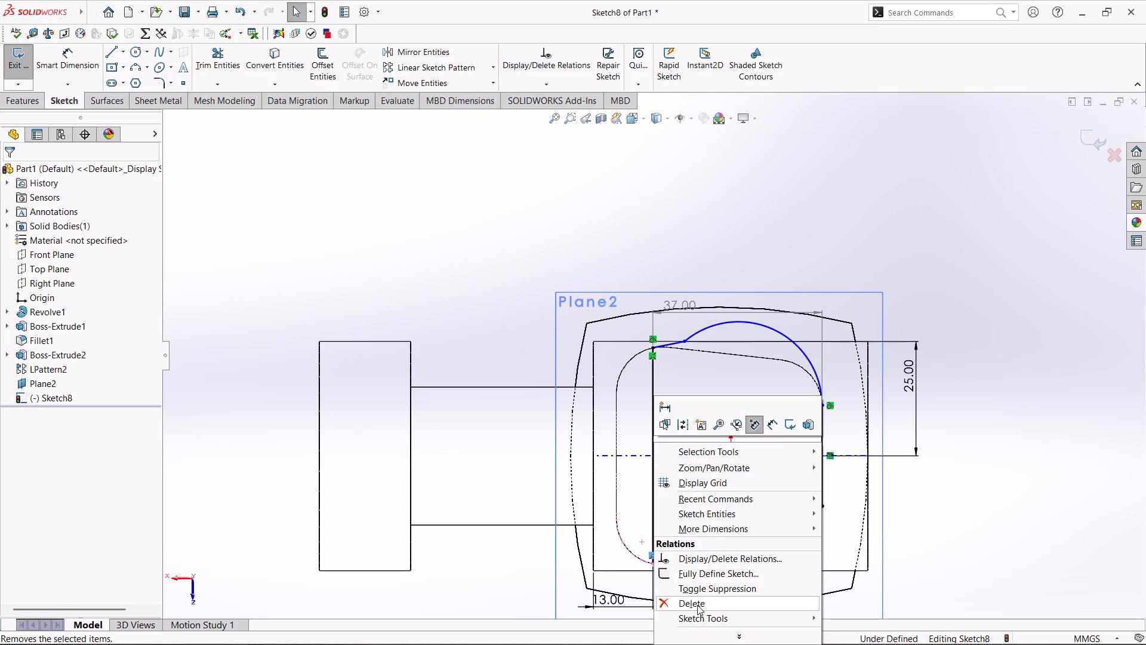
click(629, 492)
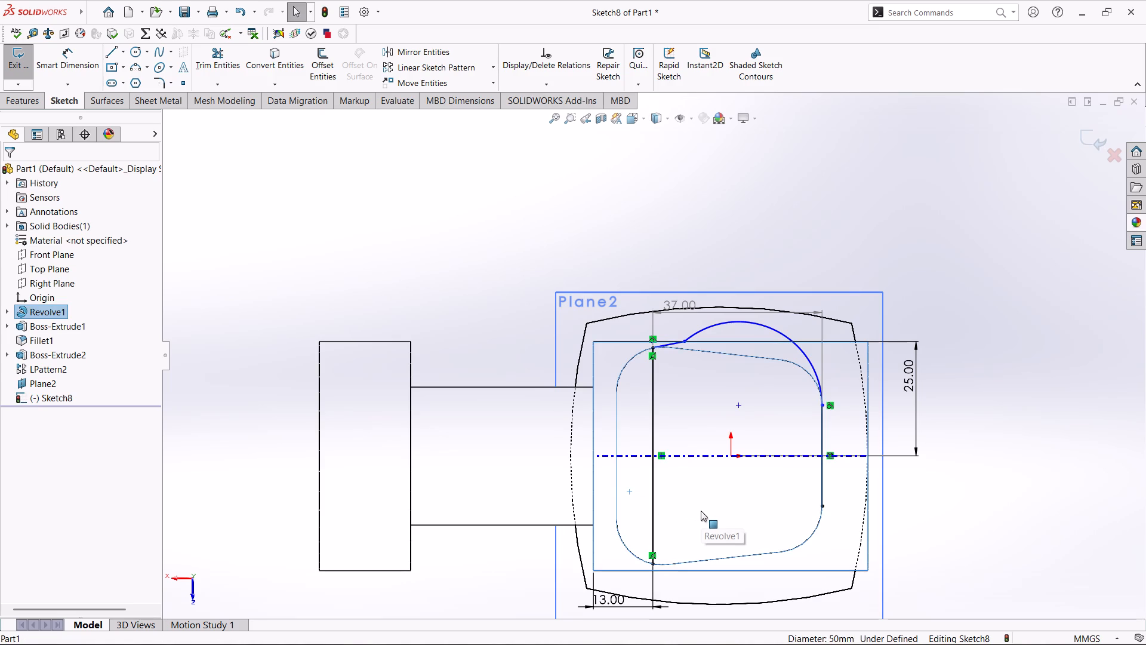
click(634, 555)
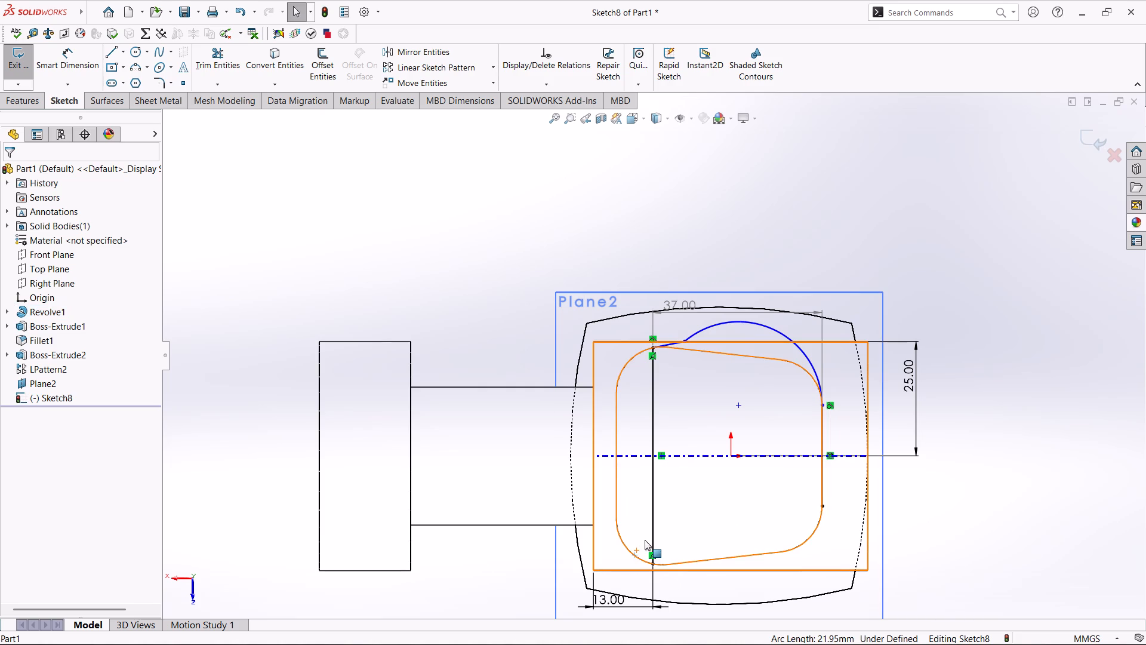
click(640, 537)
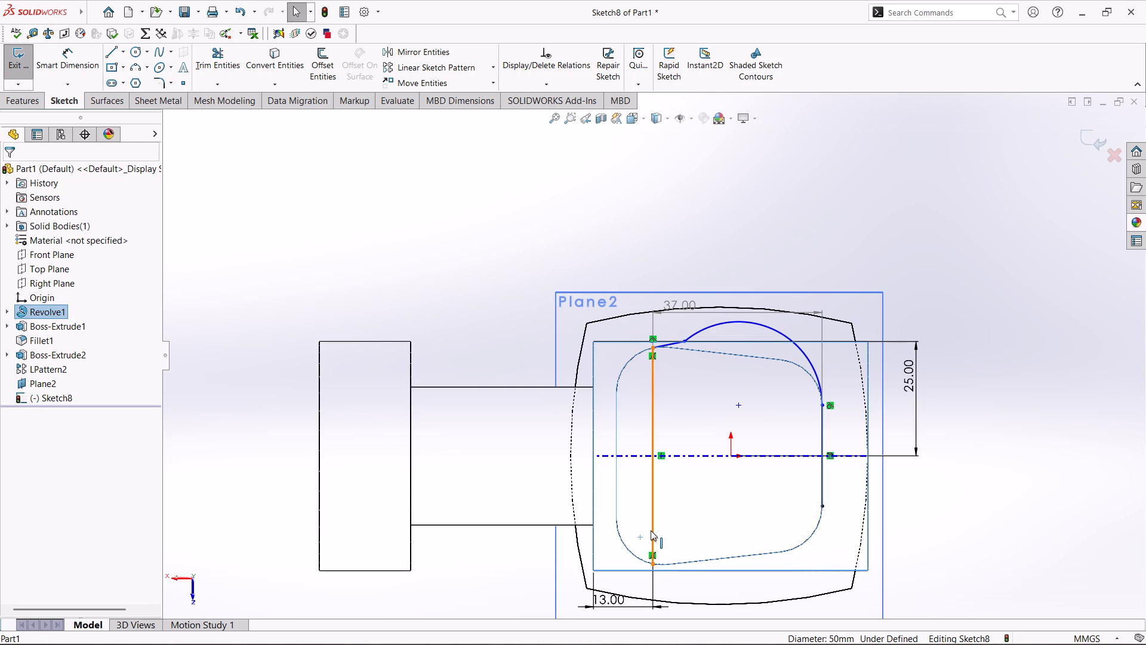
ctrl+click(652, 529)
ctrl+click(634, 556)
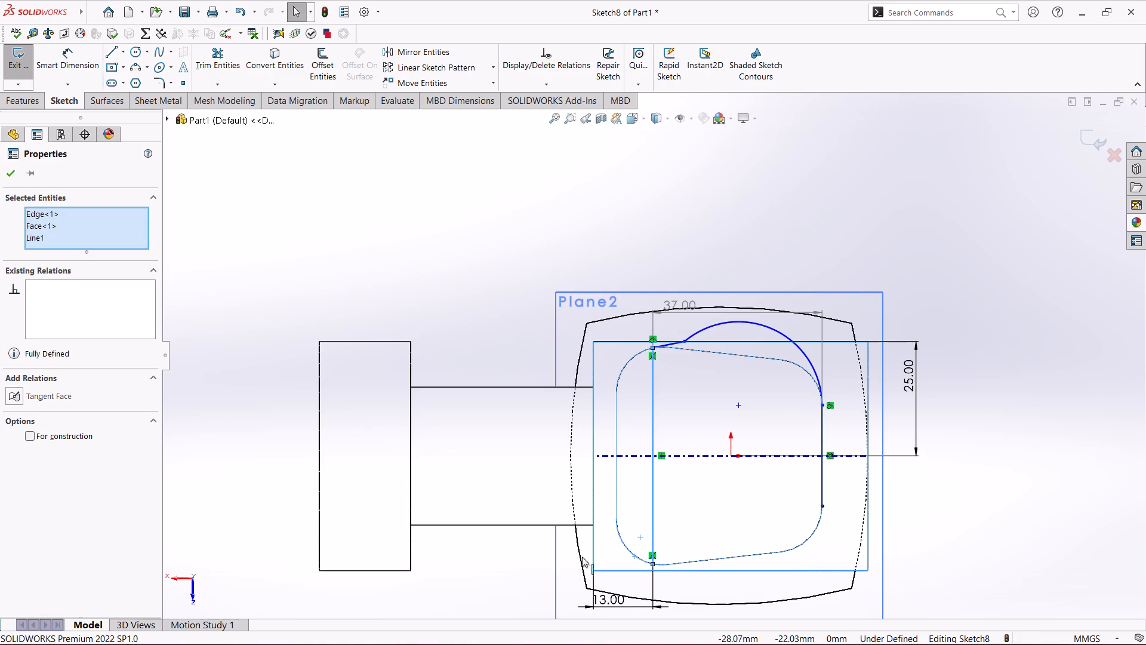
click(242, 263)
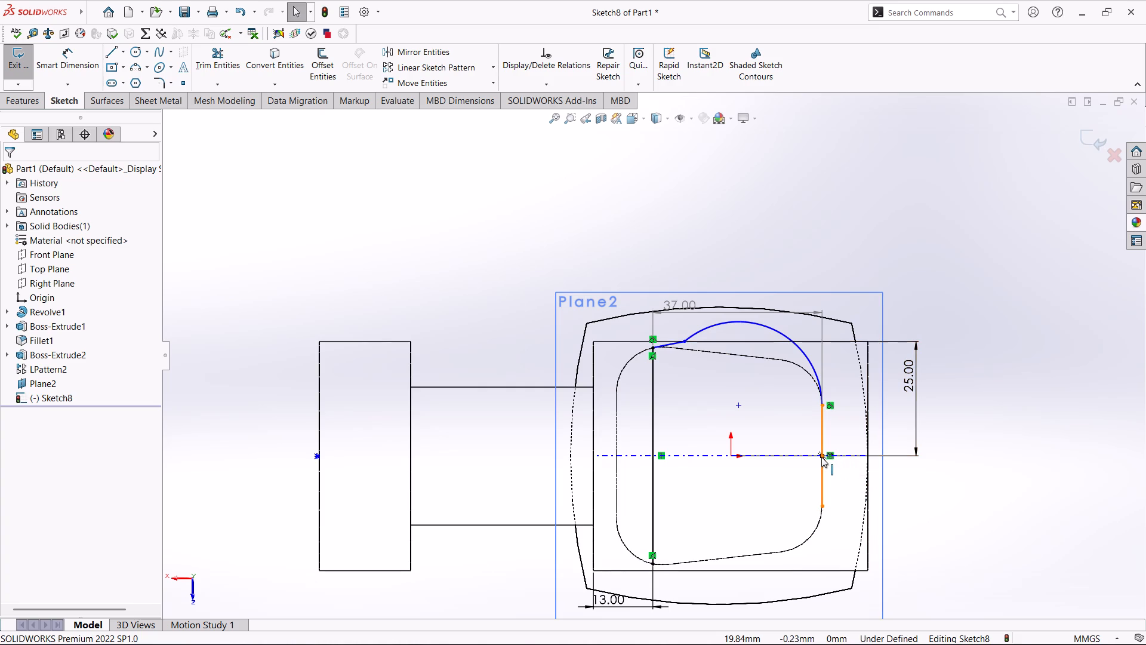
Apply a tangent relation between the large corner arc and the converted straight line.
ctrl+click(820, 420)
ctrl+click(806, 359)
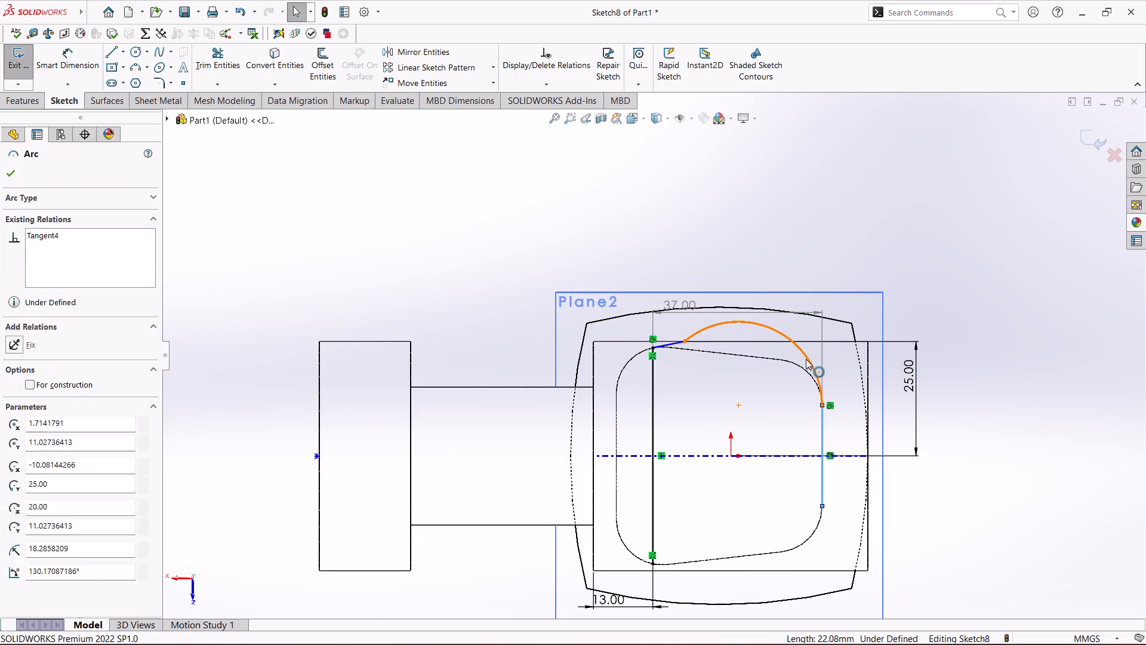
click(10, 381)
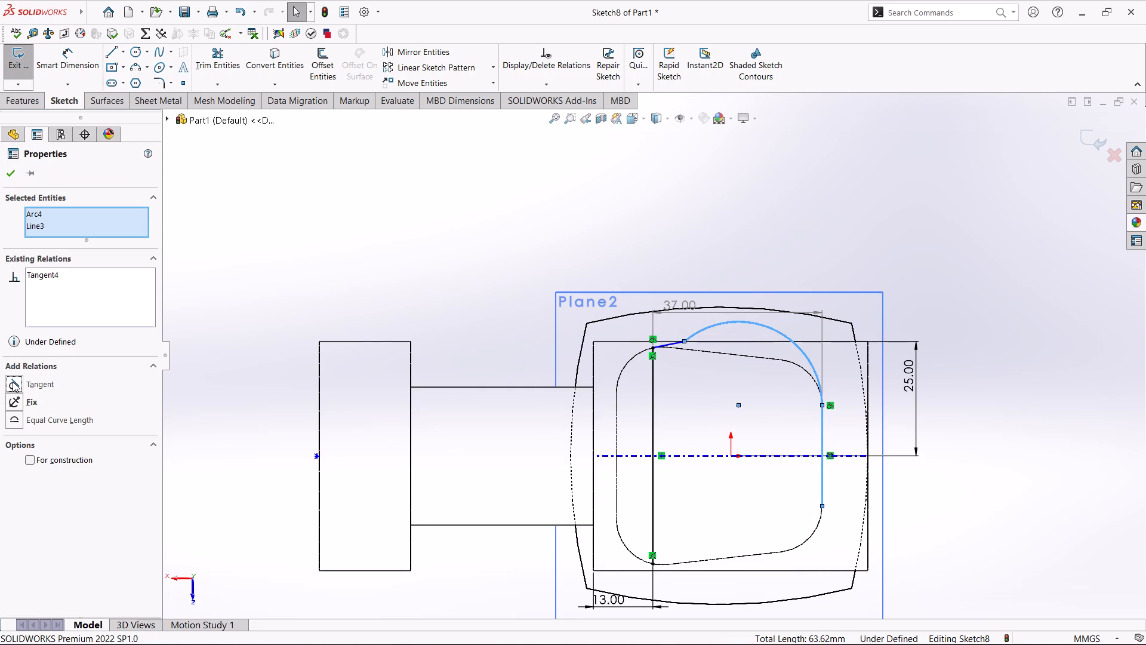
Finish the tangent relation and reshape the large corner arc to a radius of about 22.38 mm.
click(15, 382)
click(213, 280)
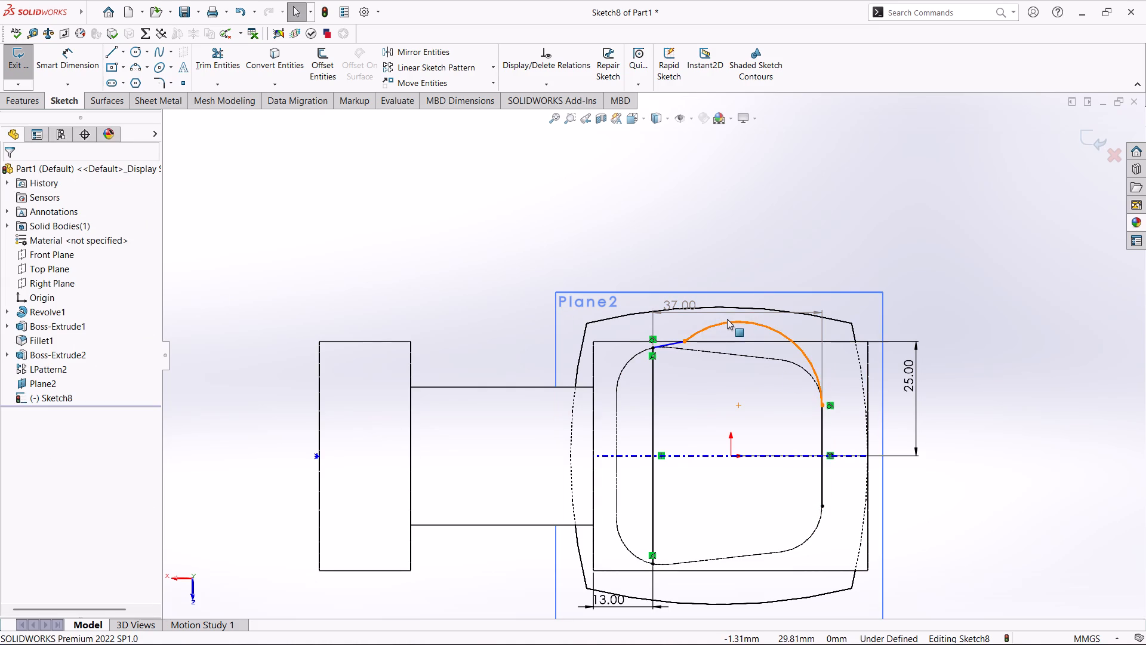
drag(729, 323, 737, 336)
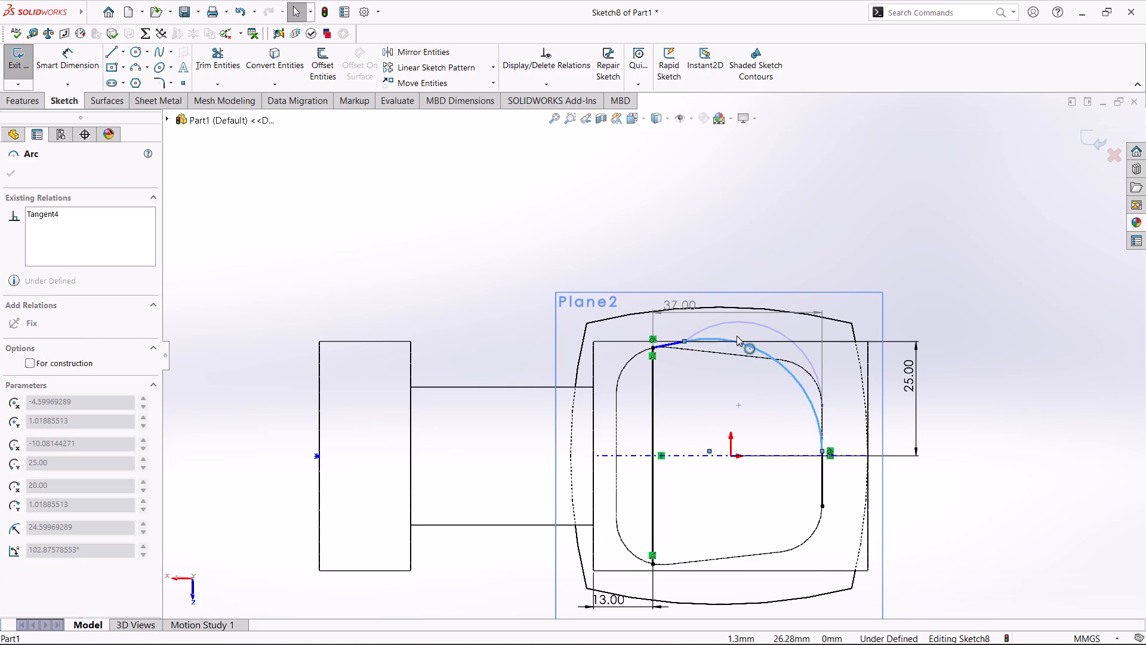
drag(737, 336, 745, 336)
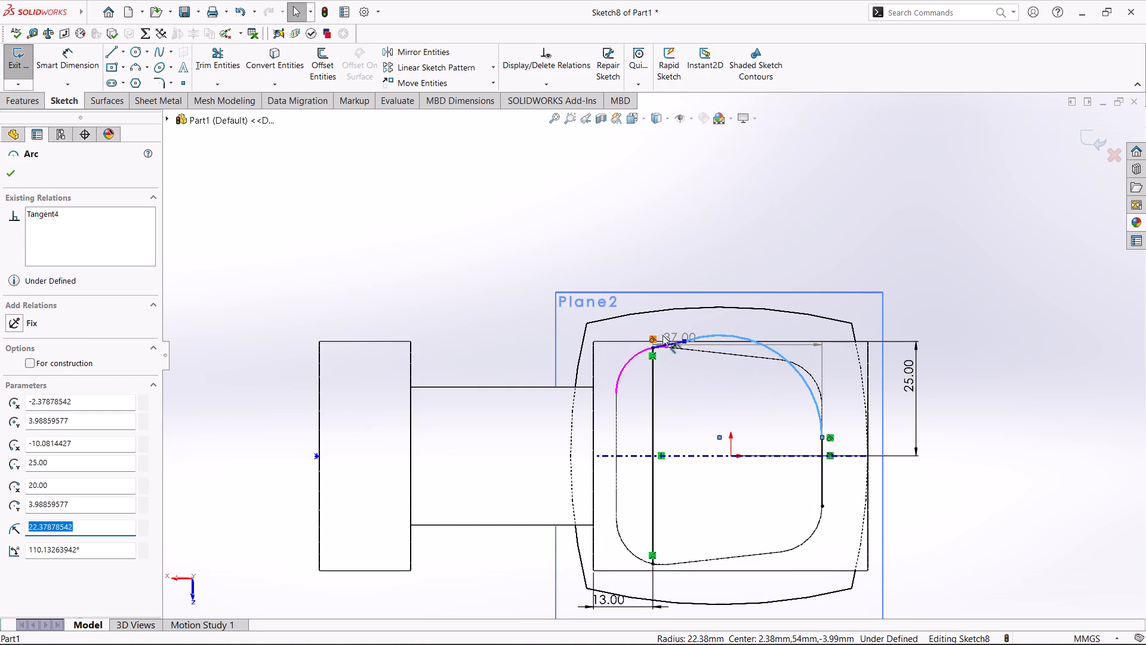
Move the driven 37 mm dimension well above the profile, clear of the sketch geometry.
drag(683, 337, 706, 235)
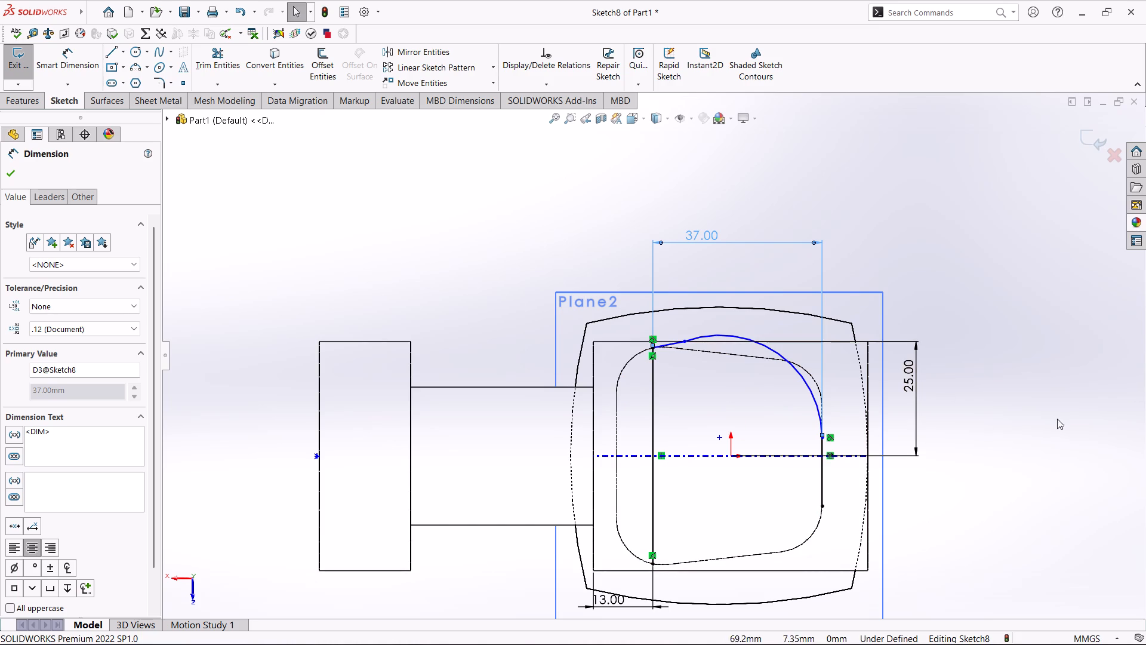
Slide the shared endpoint of the upper arc and the large corner arc along the block's edge to about X 17.45 mm.
click(717, 333)
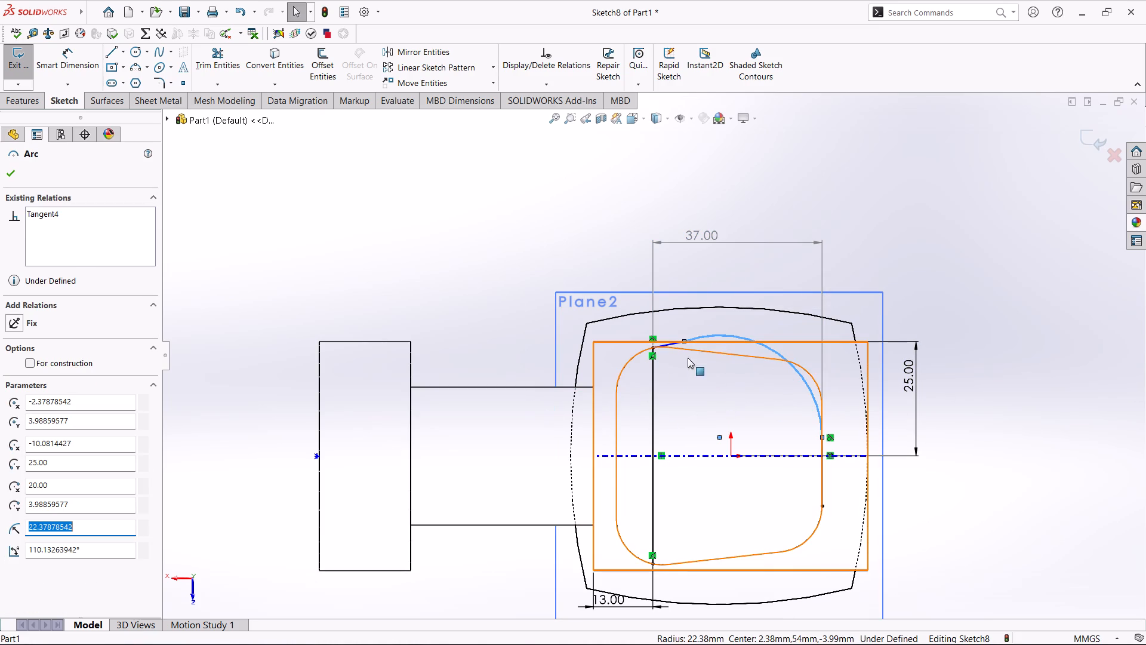
drag(685, 340, 738, 341)
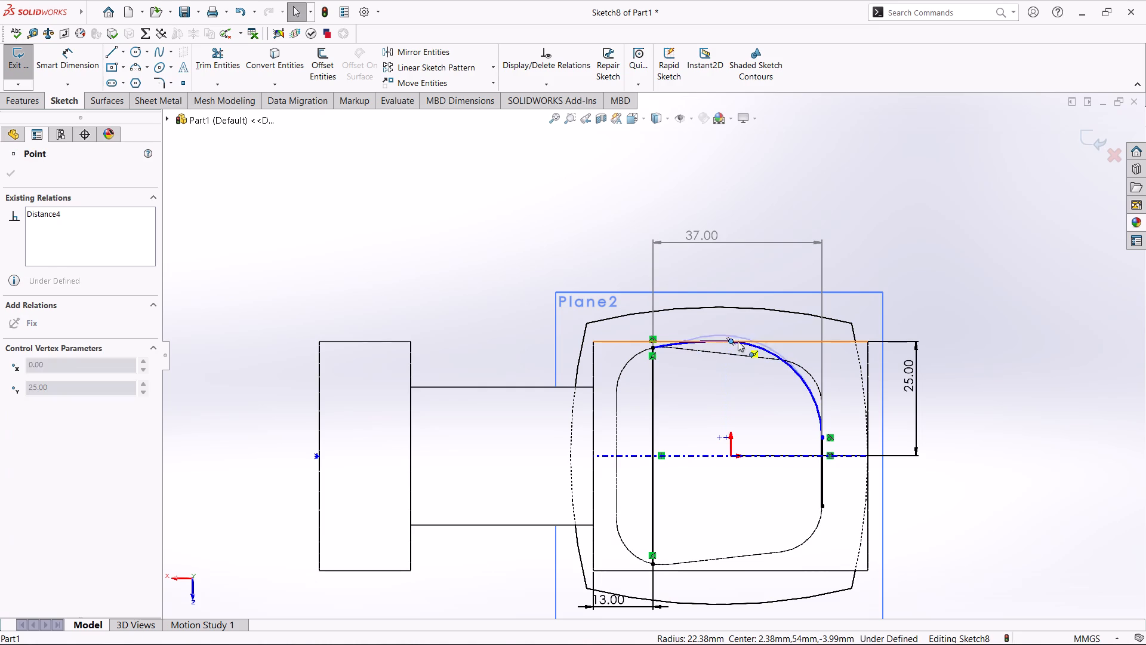
drag(738, 341, 795, 343)
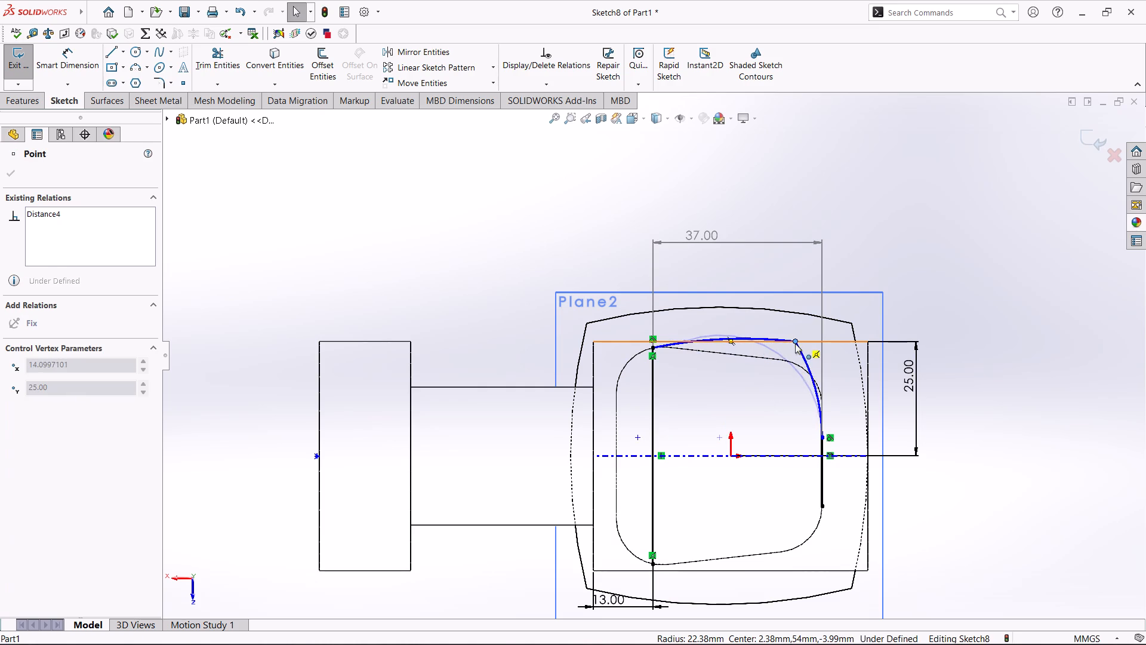
drag(795, 343, 803, 351)
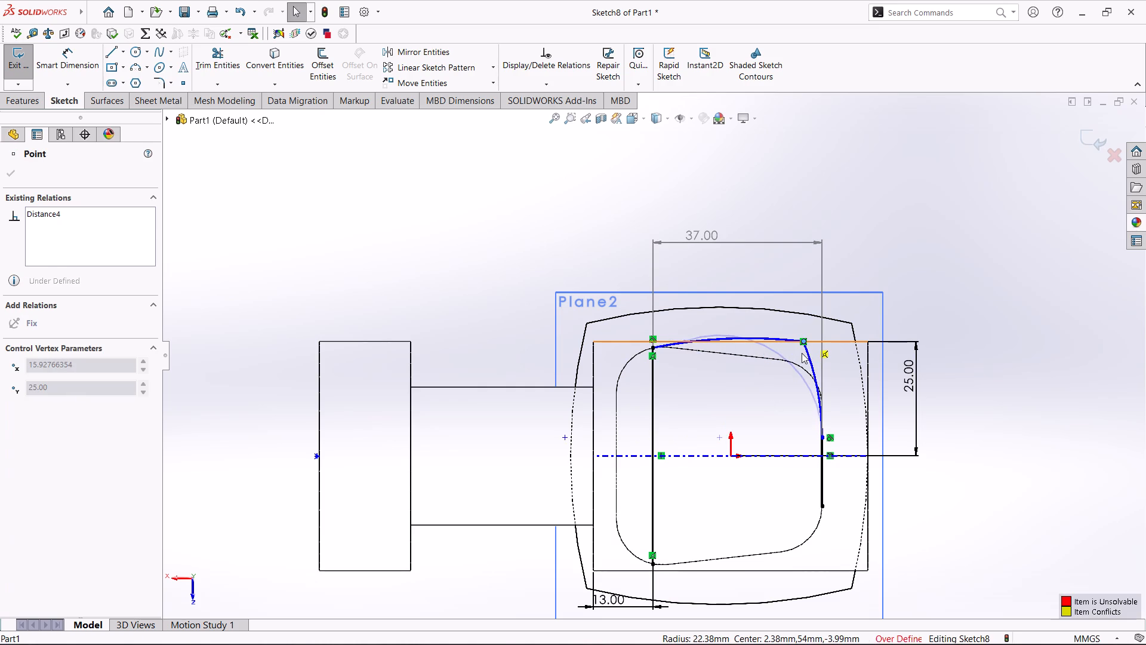
click(661, 334)
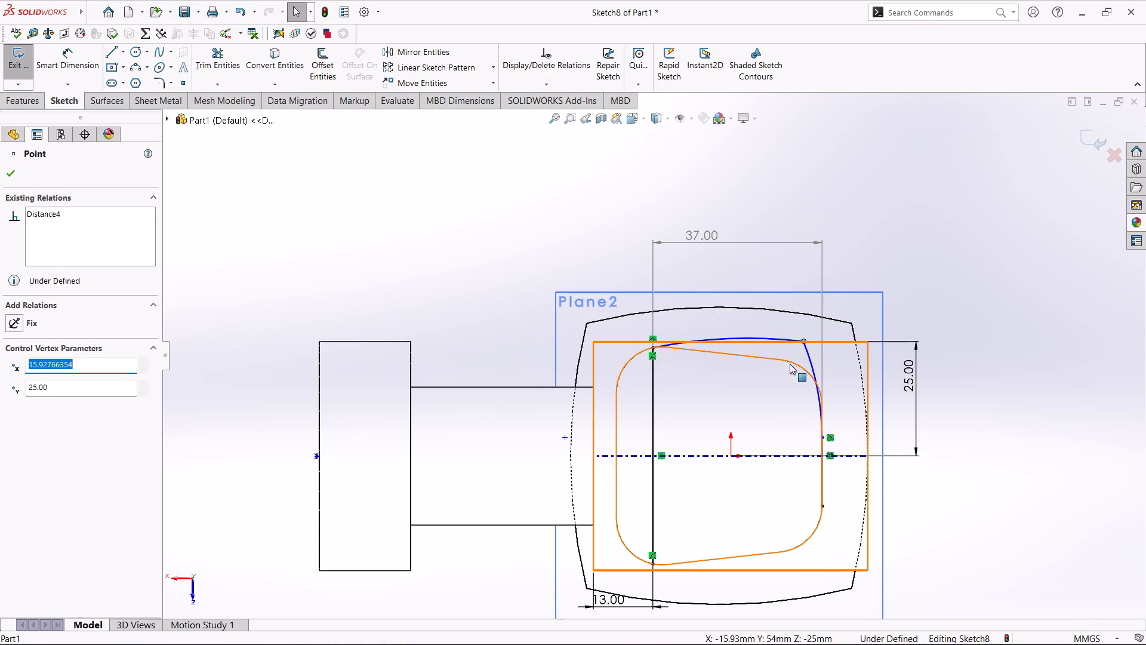
drag(803, 342, 806, 354)
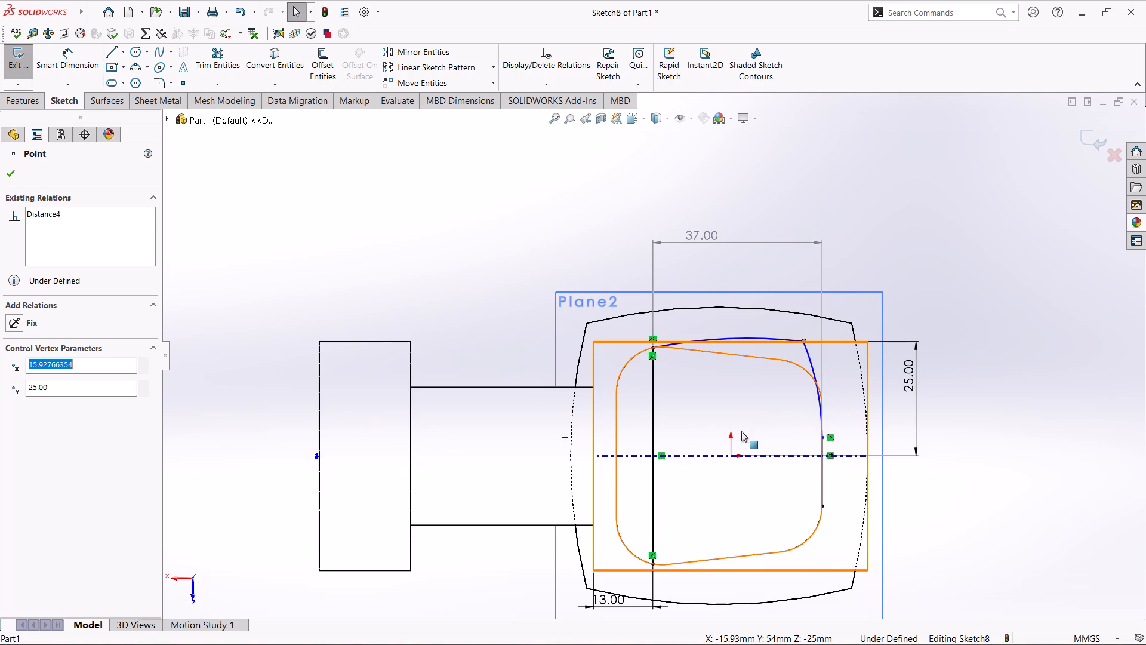
drag(803, 340, 803, 355)
click(266, 253)
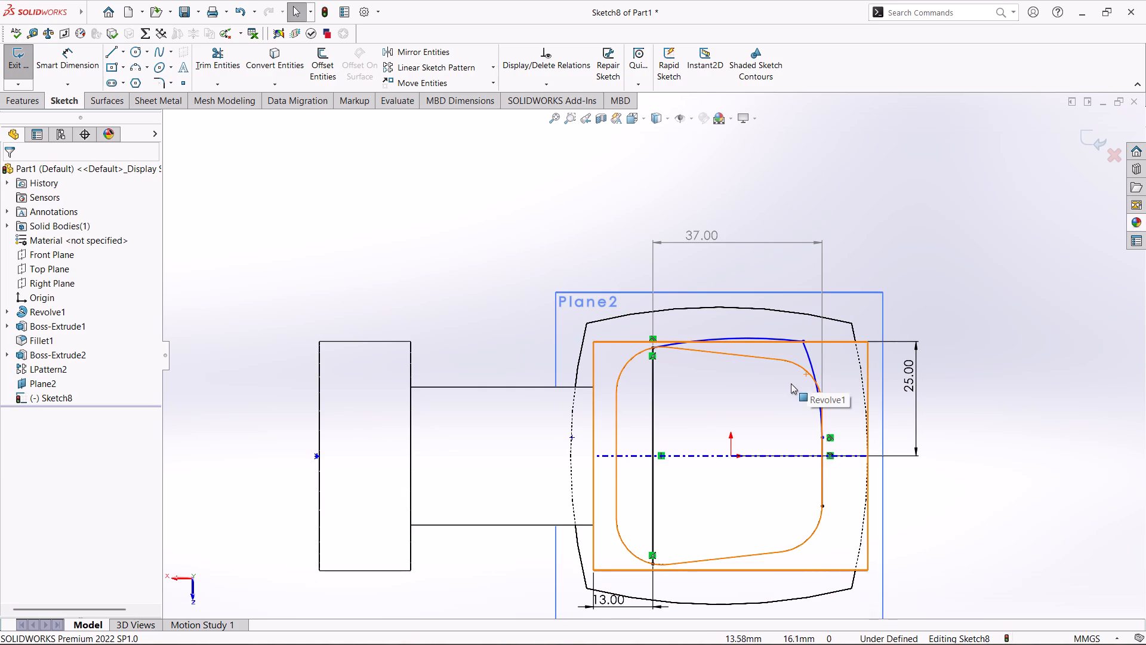
click(999, 325)
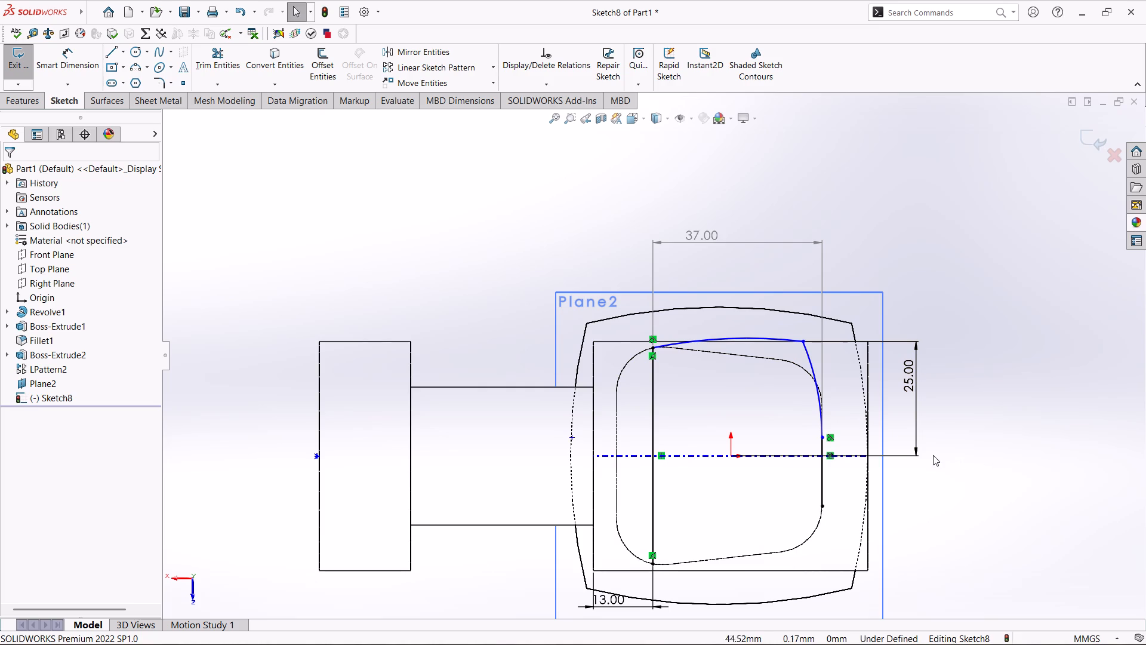
drag(803, 339, 817, 335)
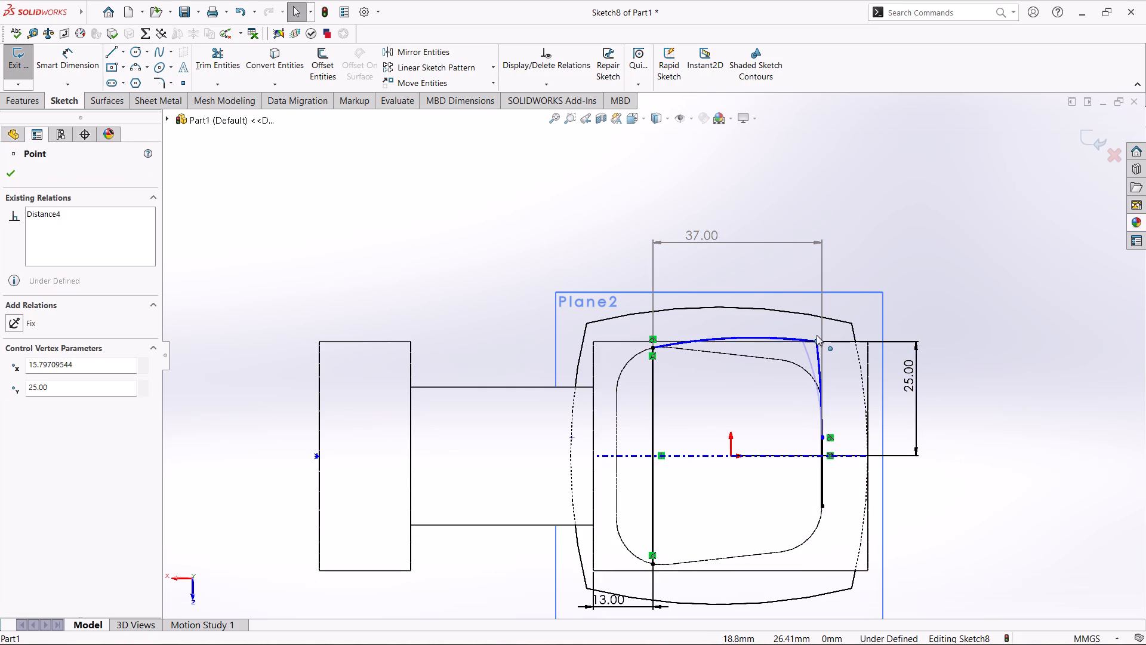
drag(817, 335, 813, 335)
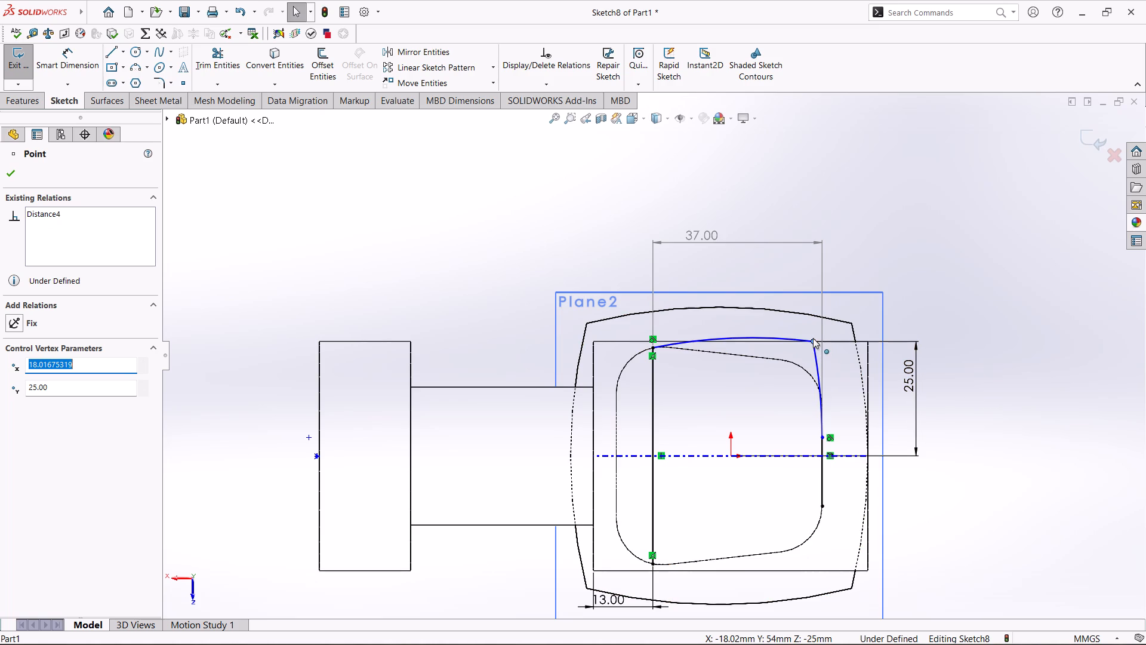
drag(813, 342, 809, 346)
drag(809, 346, 808, 349)
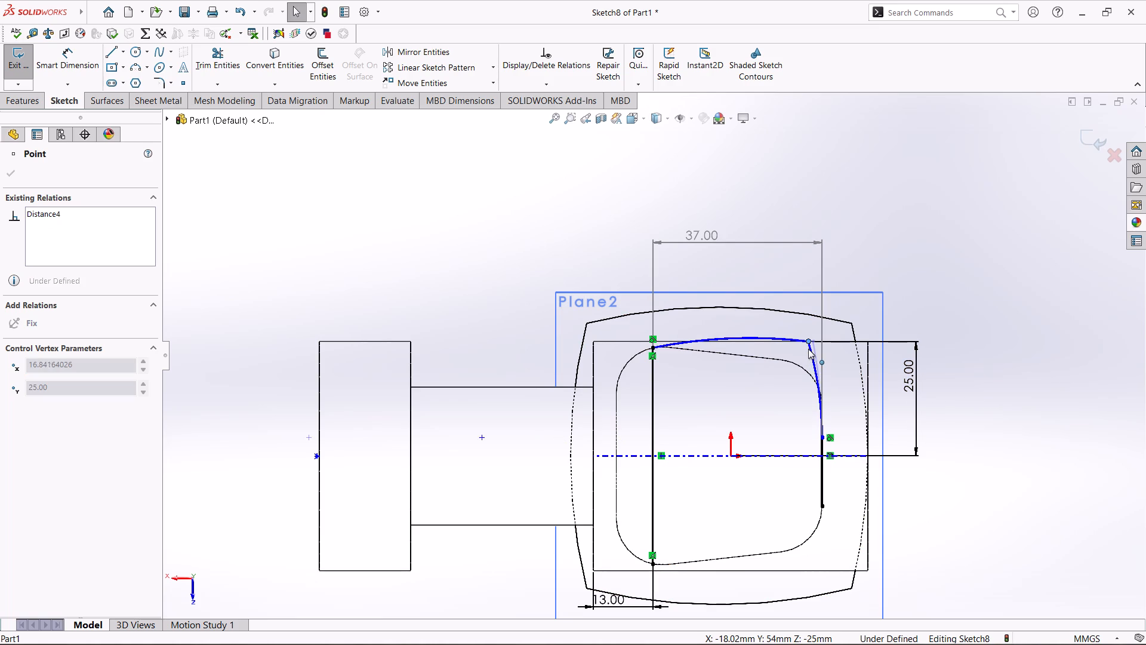
drag(808, 349, 807, 372)
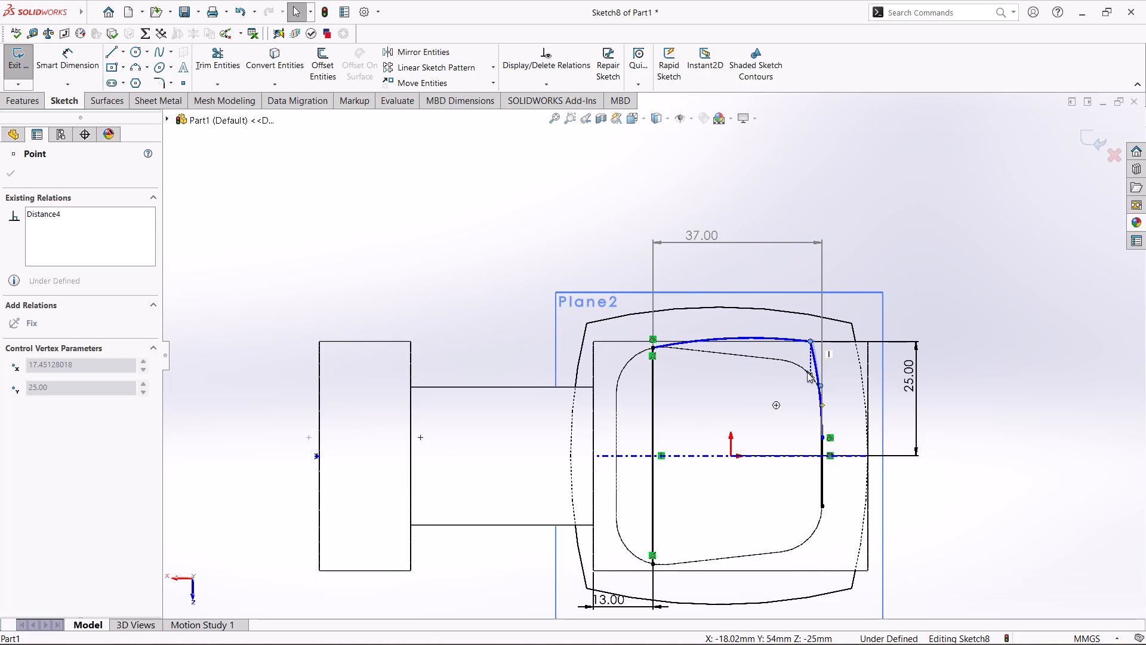
drag(807, 372, 812, 362)
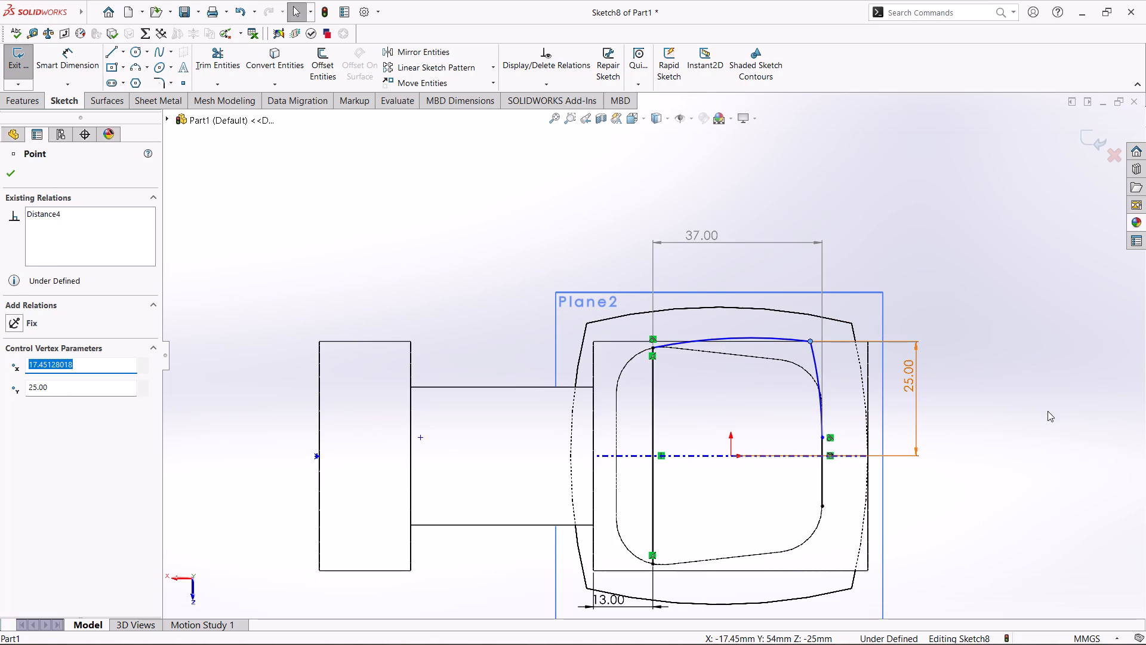
click(1048, 413)
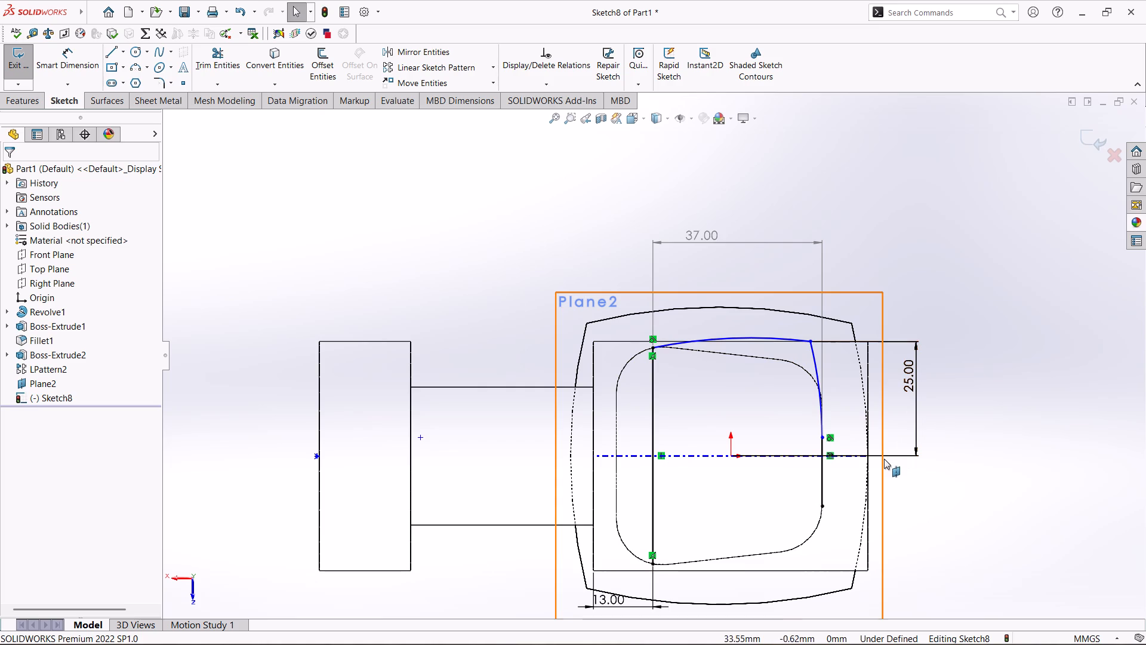
Delete the driven 37 mm dimension above the profile.
click(701, 239)
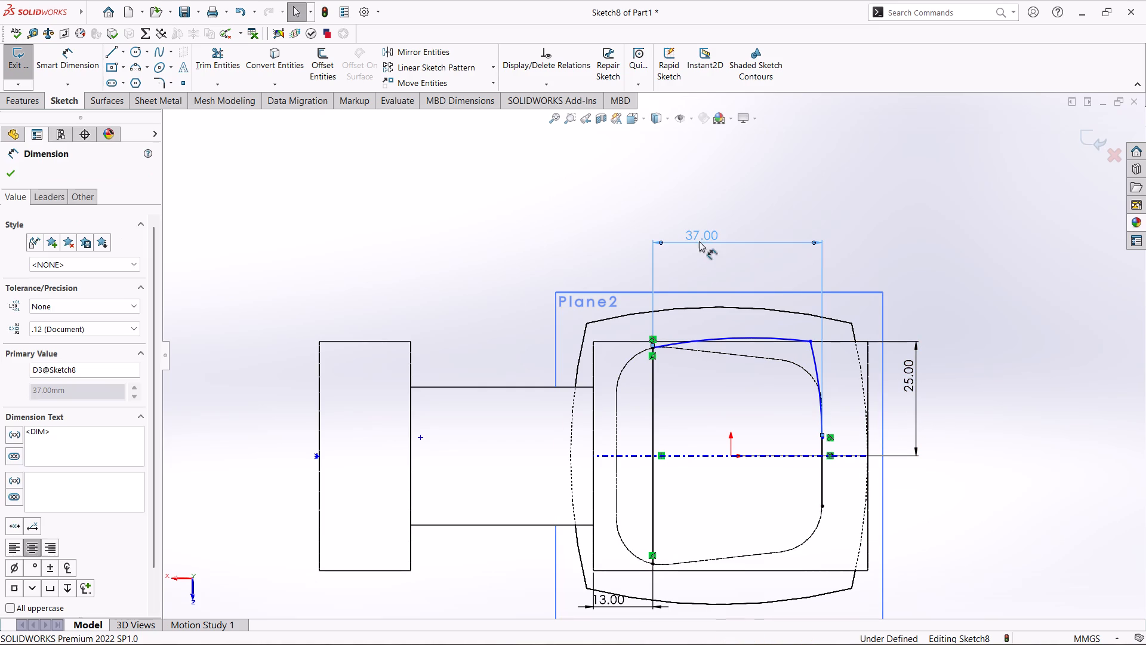
right_click(701, 238)
click(740, 394)
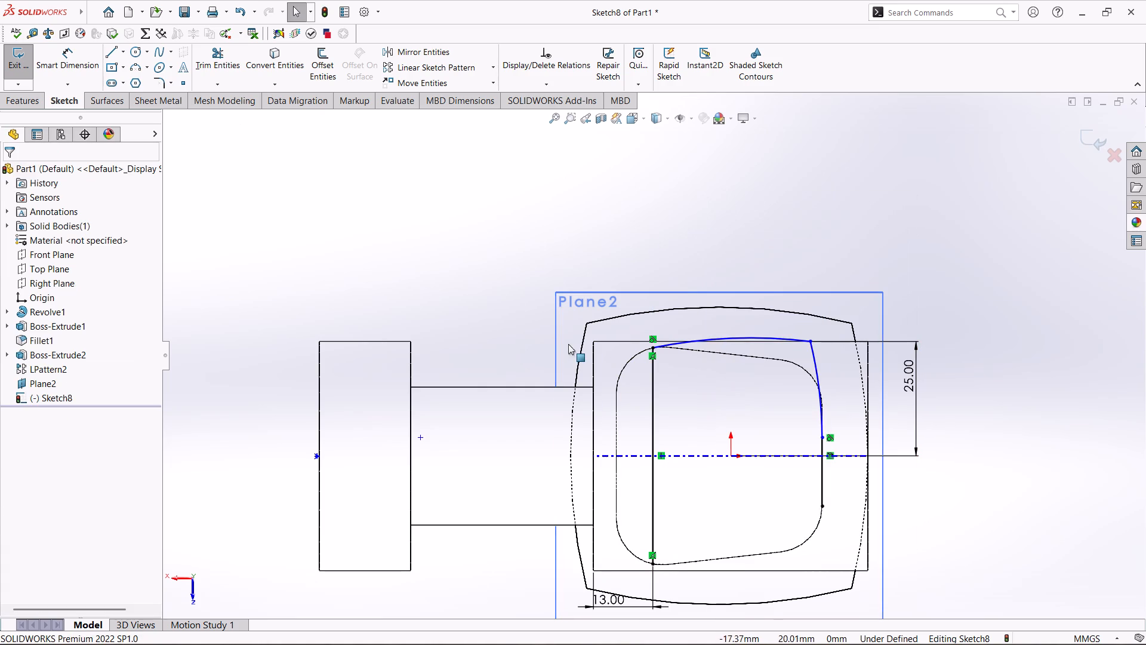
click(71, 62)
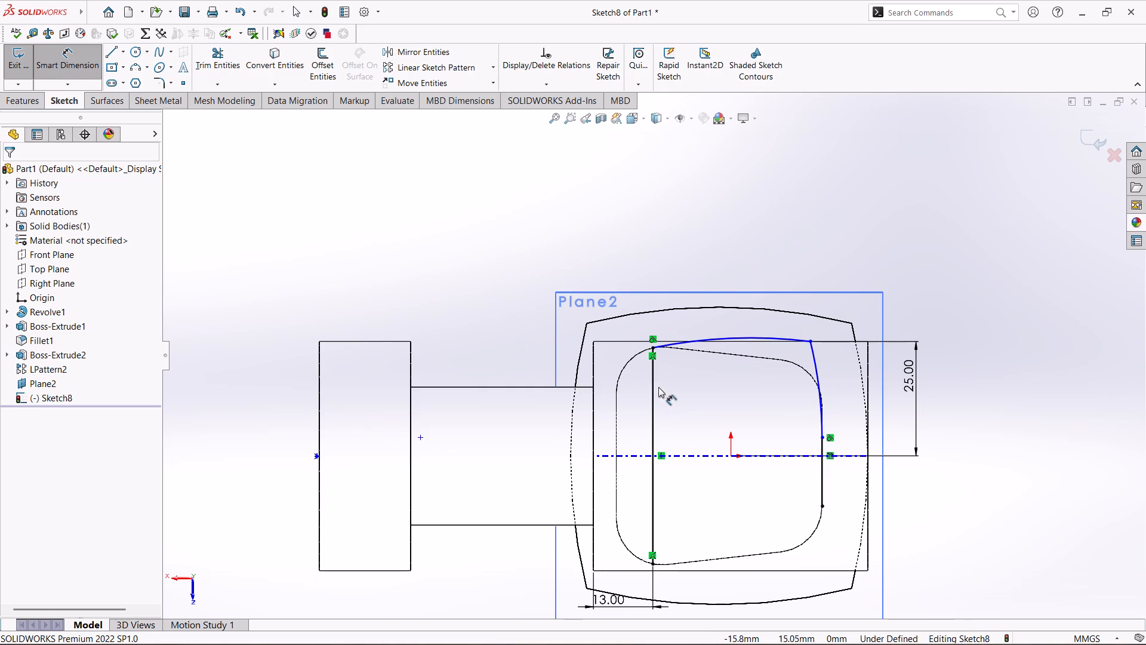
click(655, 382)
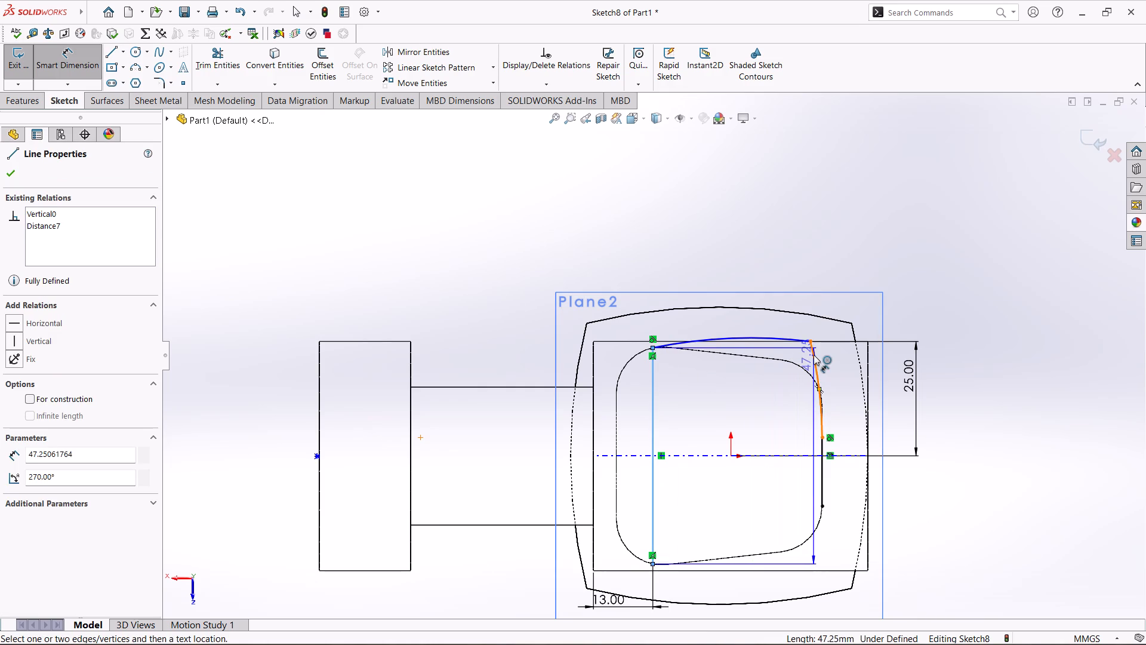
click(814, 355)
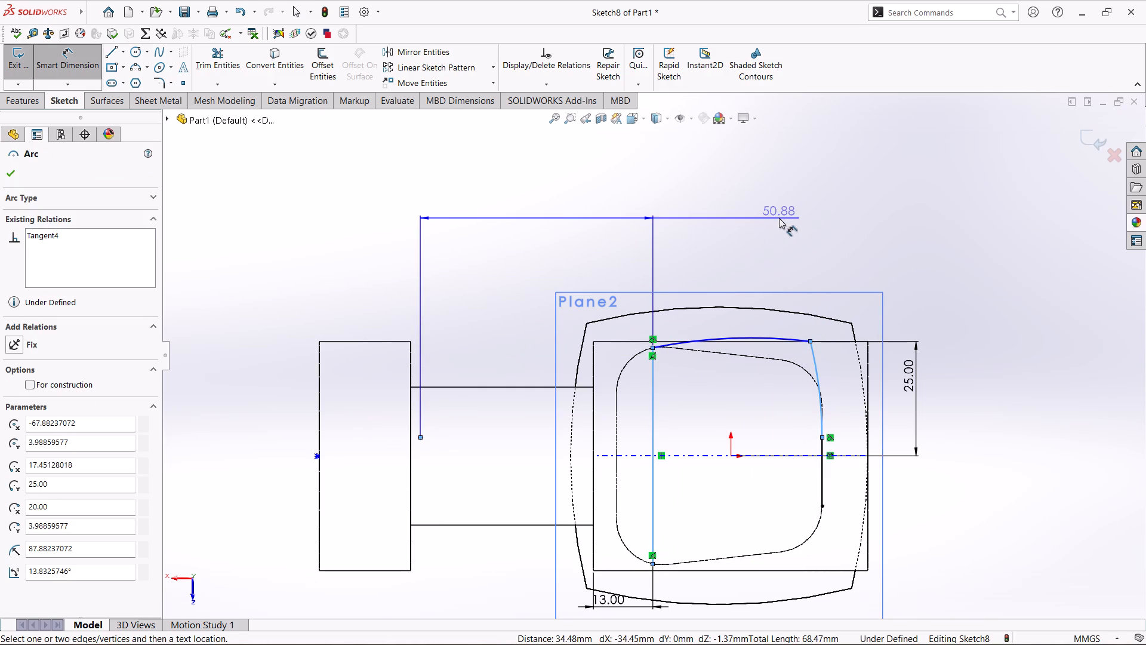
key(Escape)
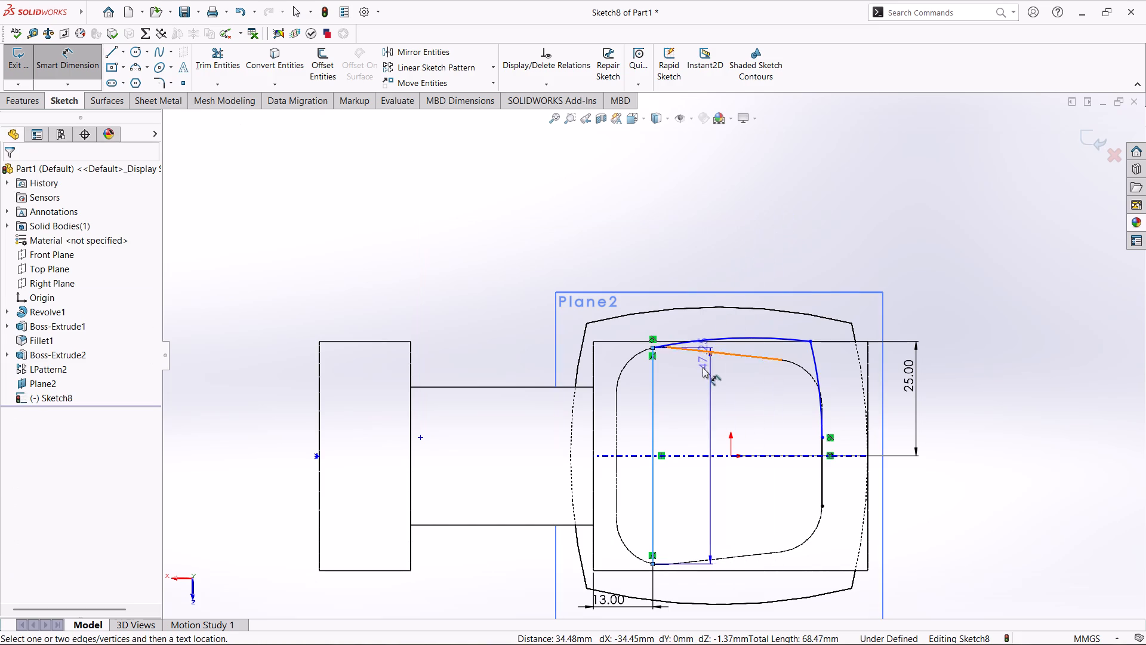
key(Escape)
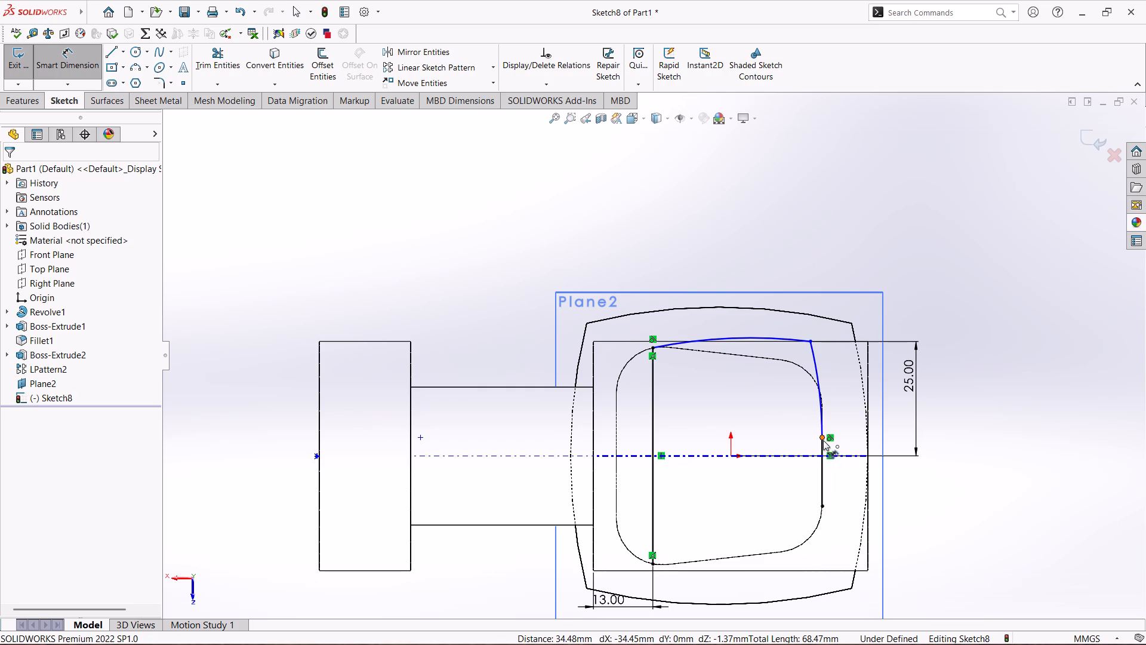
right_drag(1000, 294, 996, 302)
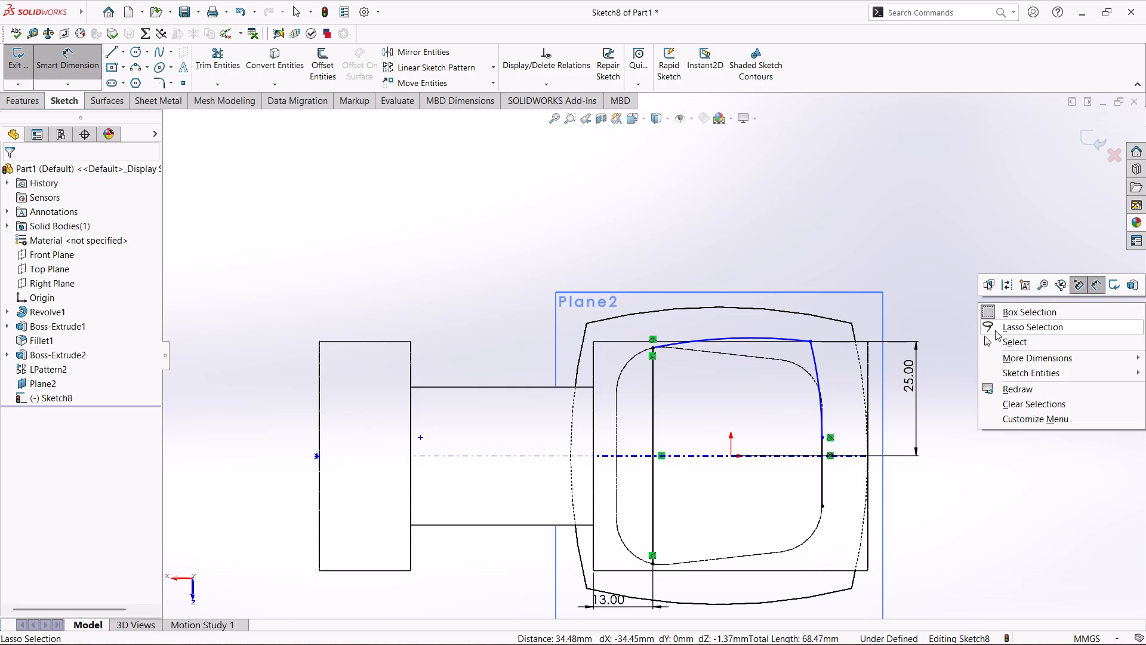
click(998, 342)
Move the corner arc's lower endpoint up to where the converted straight line meets the block's rounded corner.
drag(822, 437, 824, 426)
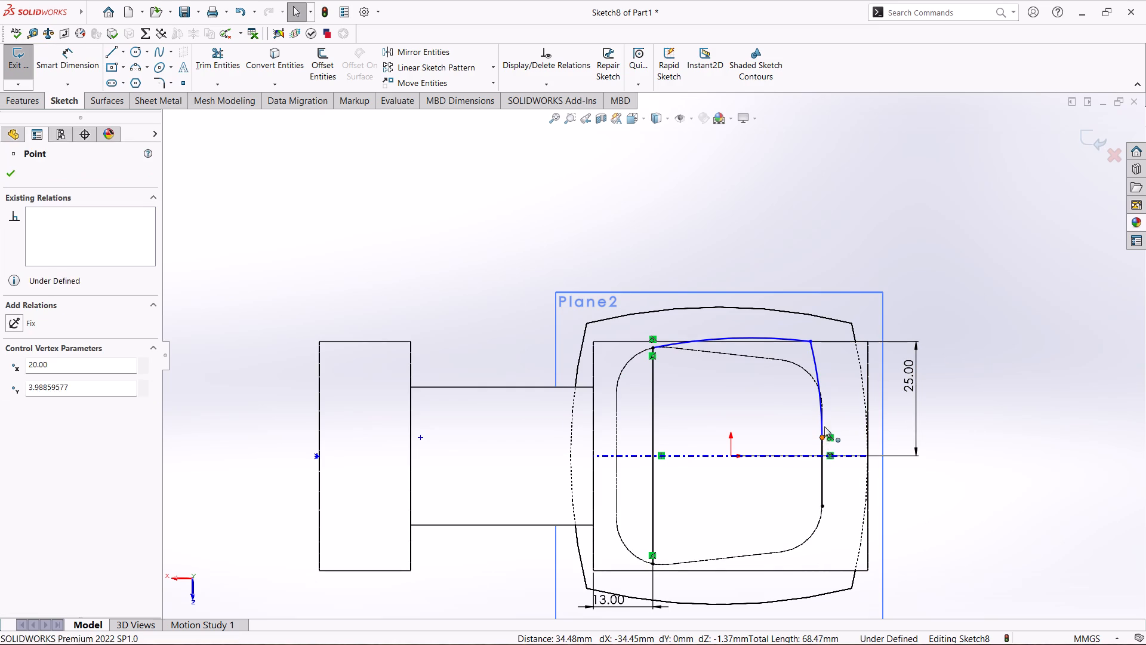
drag(824, 426, 818, 387)
click(759, 420)
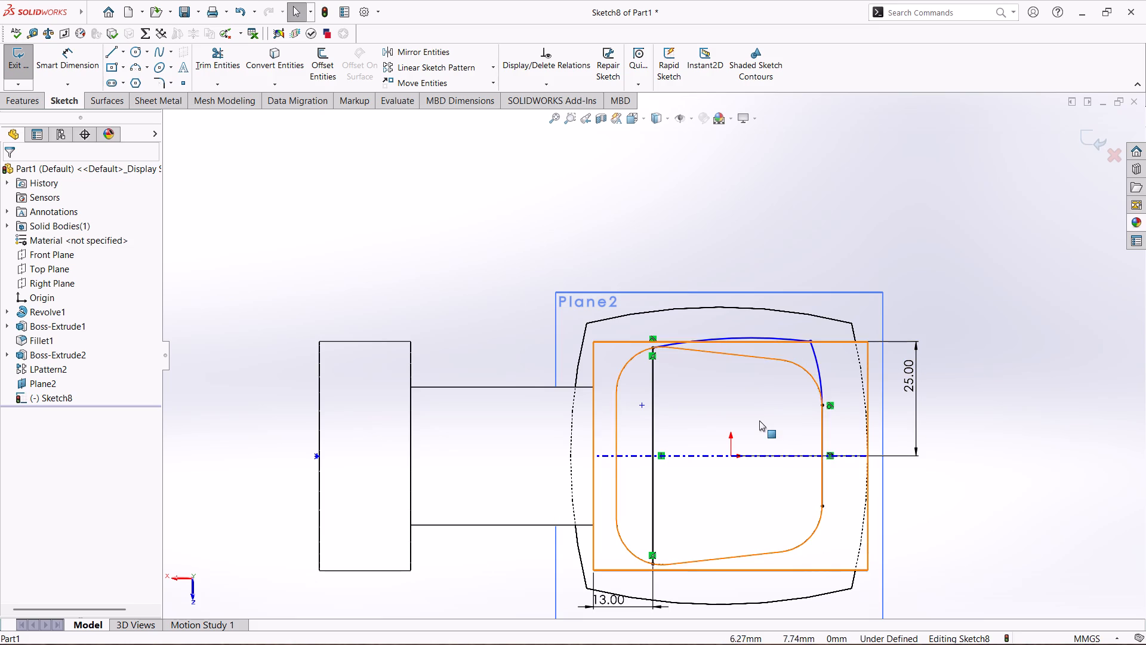
Add a driven 37 mm dimension between the converted straight line and the long vertical line, placed above the profile.
click(820, 433)
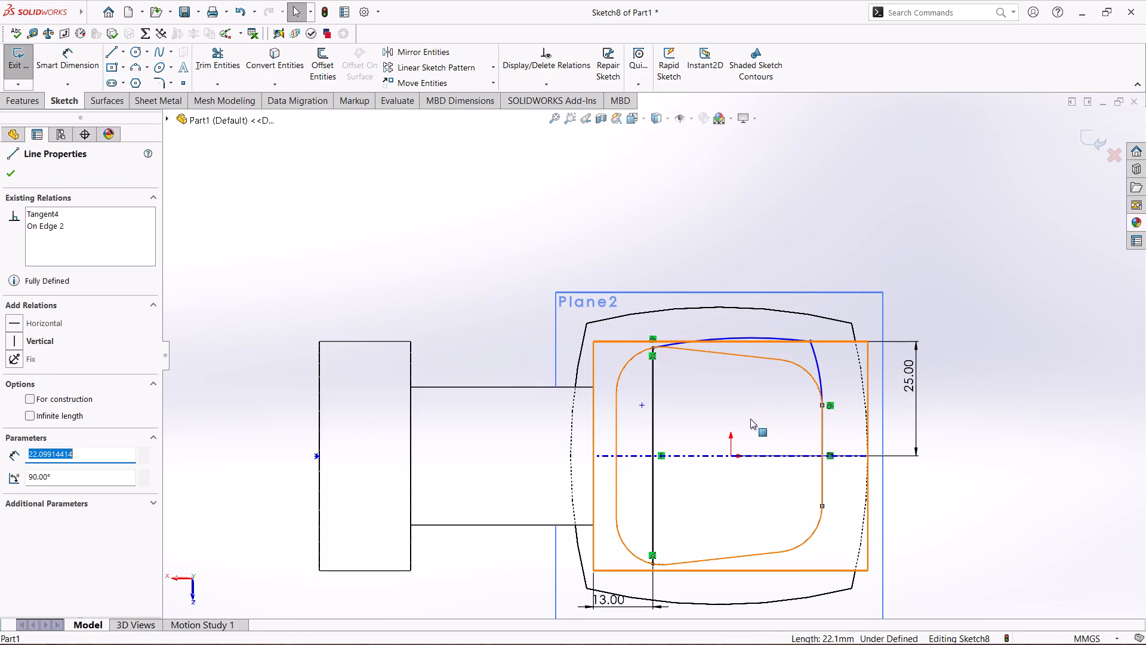
right_click(704, 245)
click(596, 177)
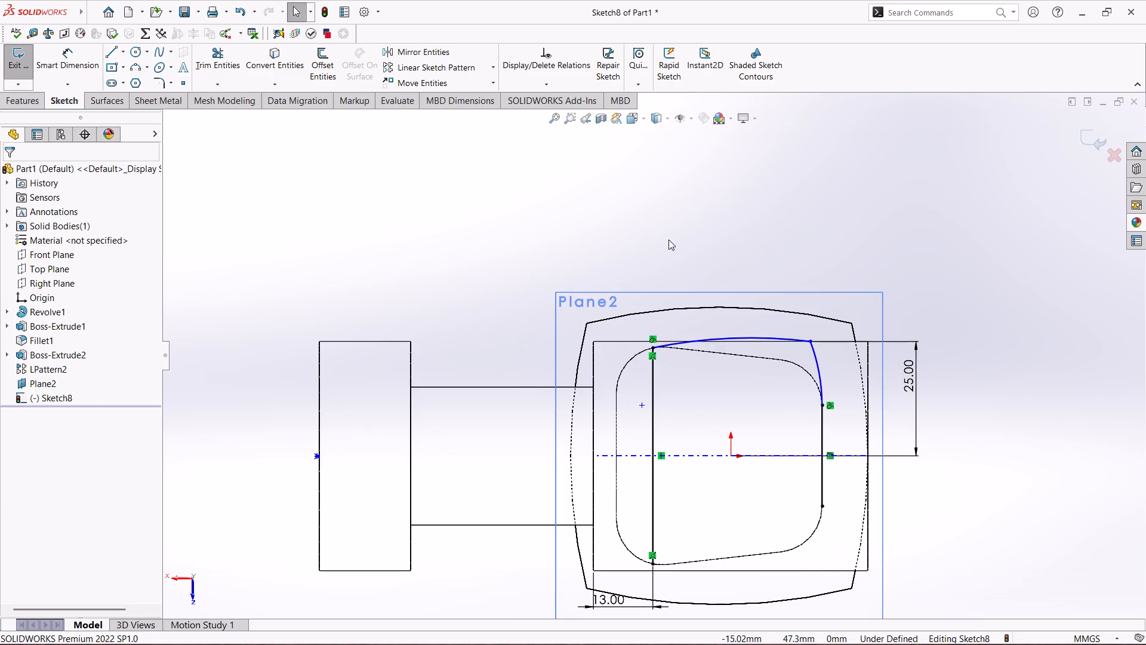
right_drag(674, 239, 708, 137)
click(821, 433)
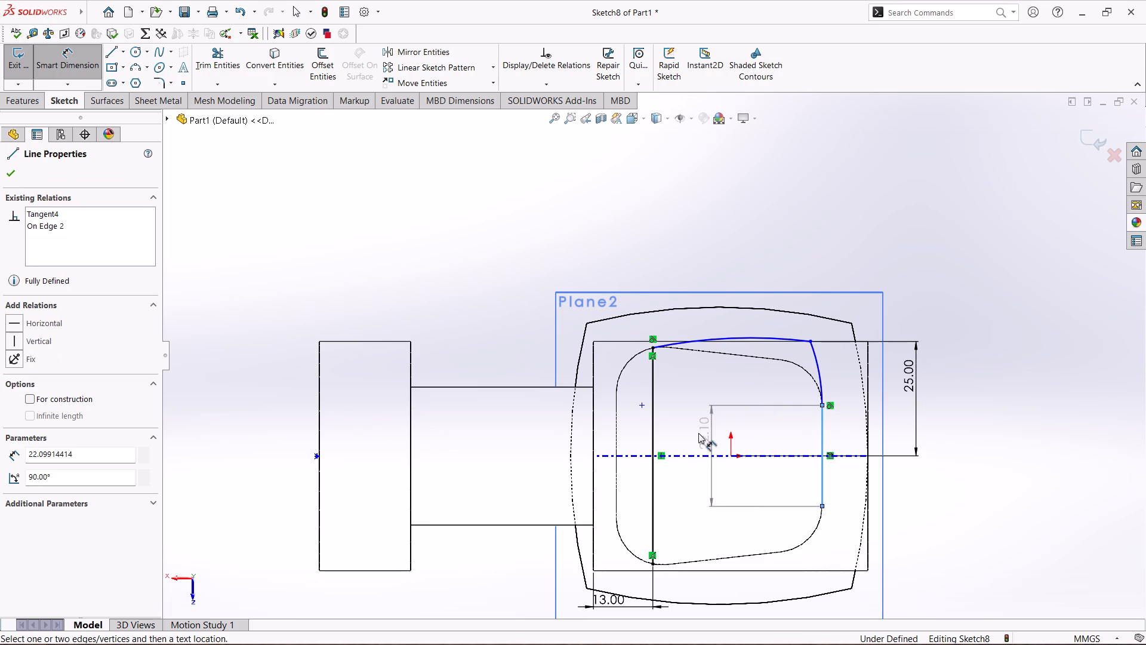
click(652, 434)
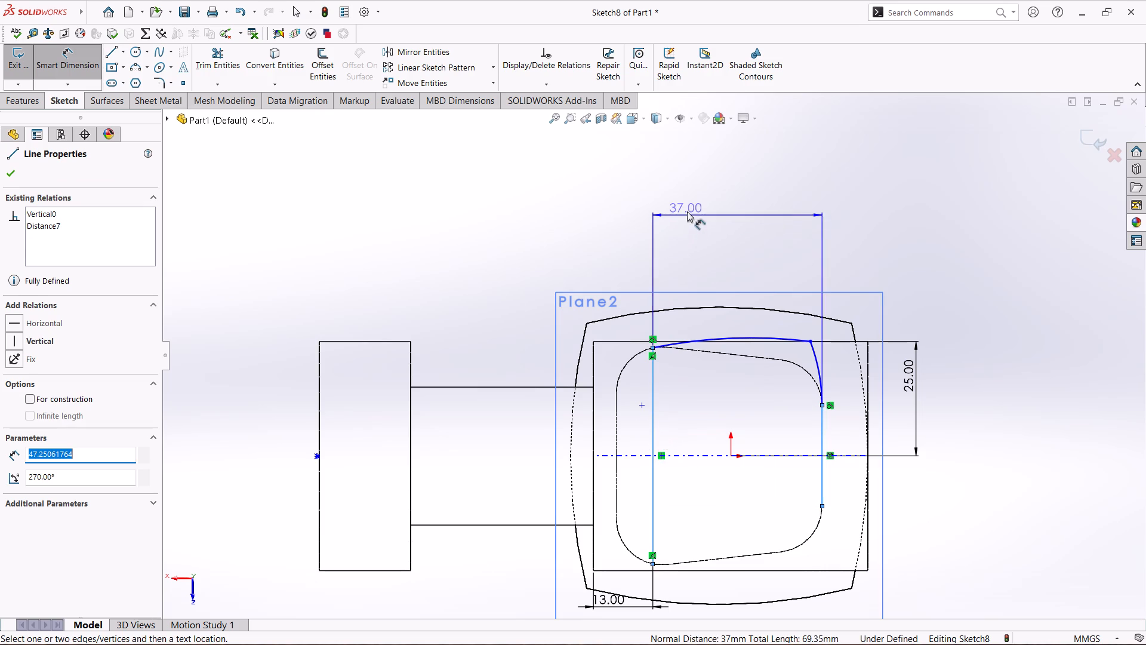
click(687, 211)
click(638, 320)
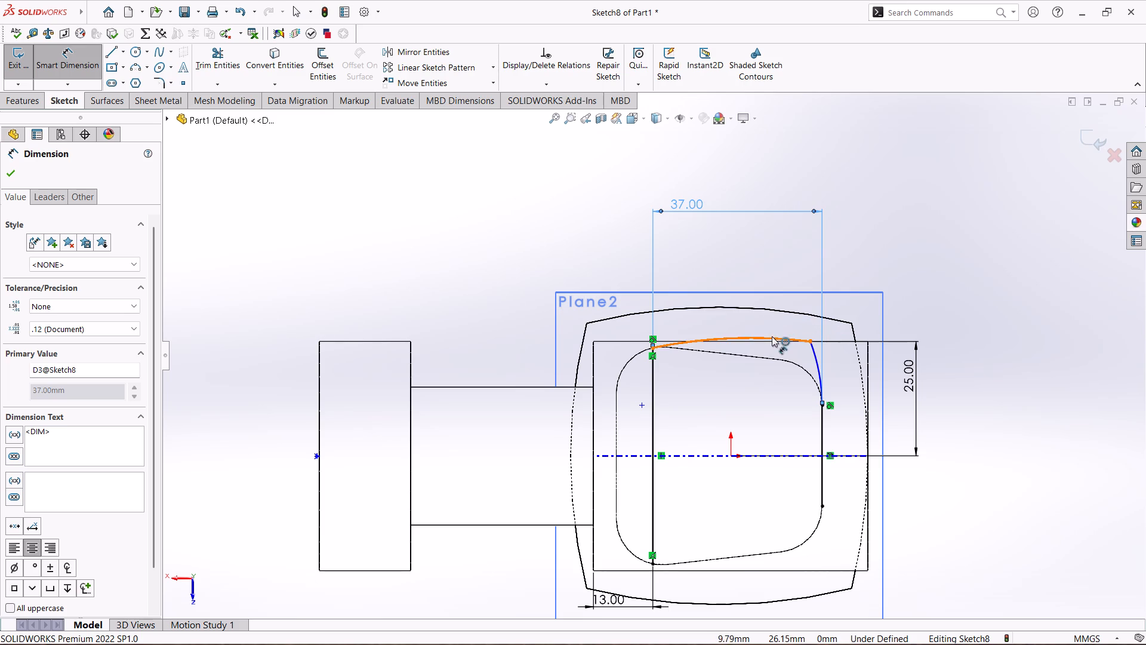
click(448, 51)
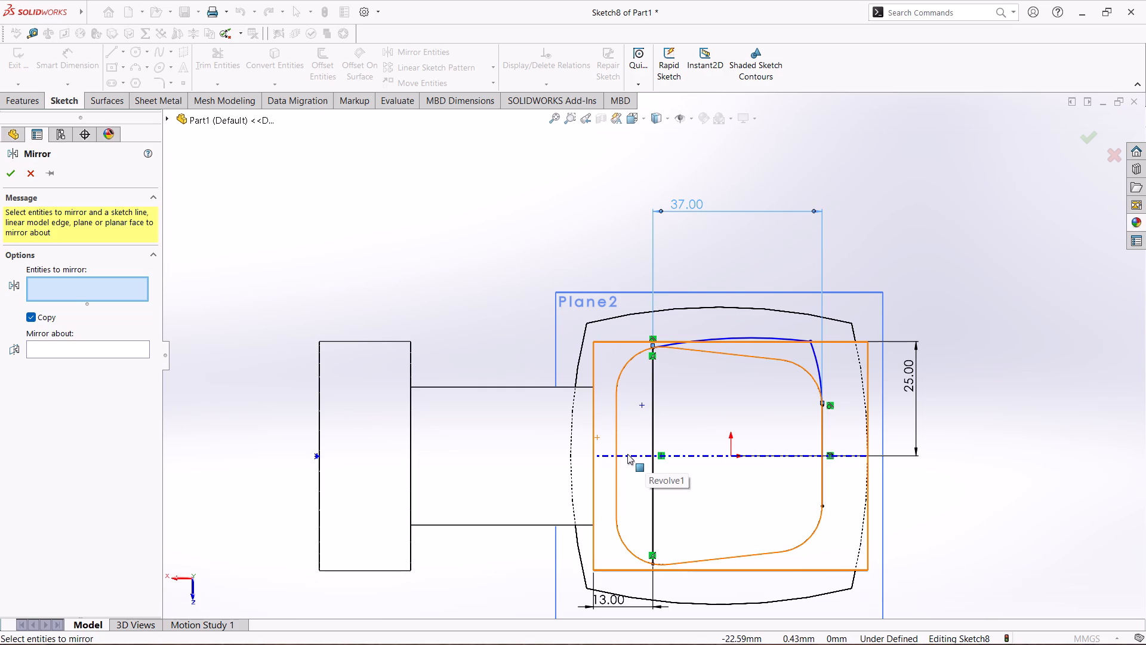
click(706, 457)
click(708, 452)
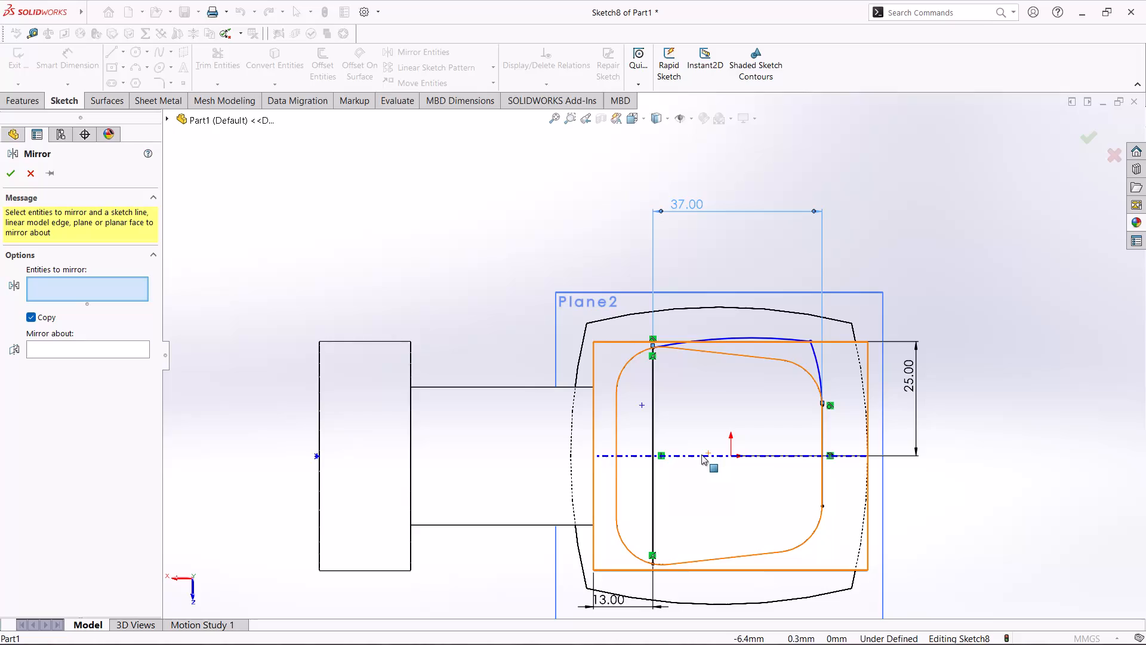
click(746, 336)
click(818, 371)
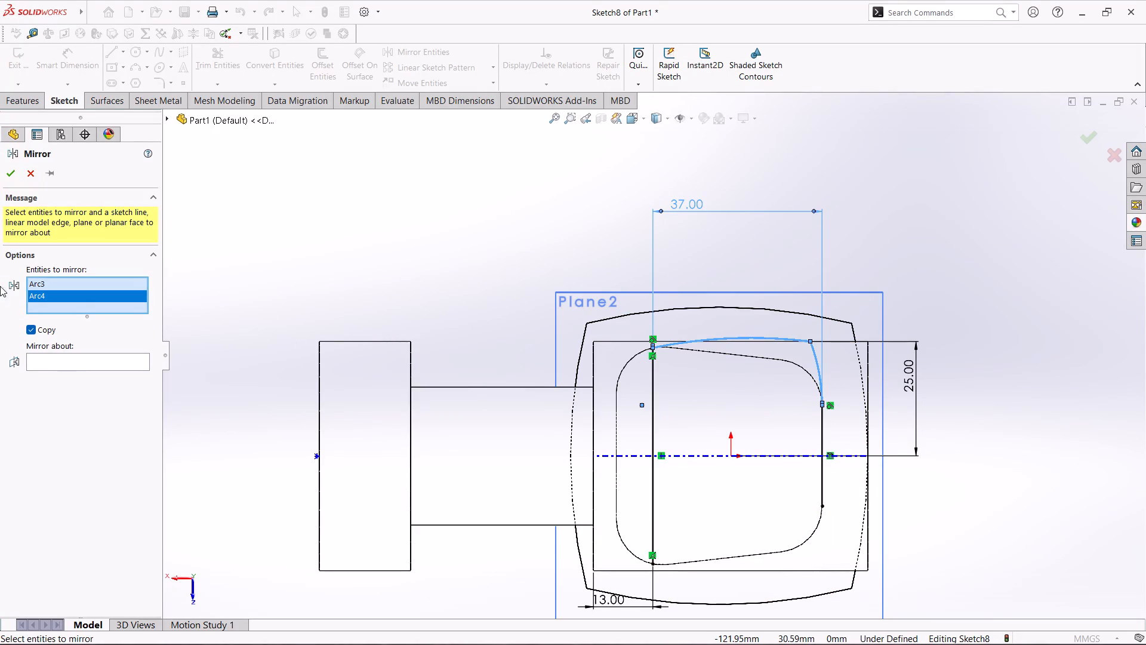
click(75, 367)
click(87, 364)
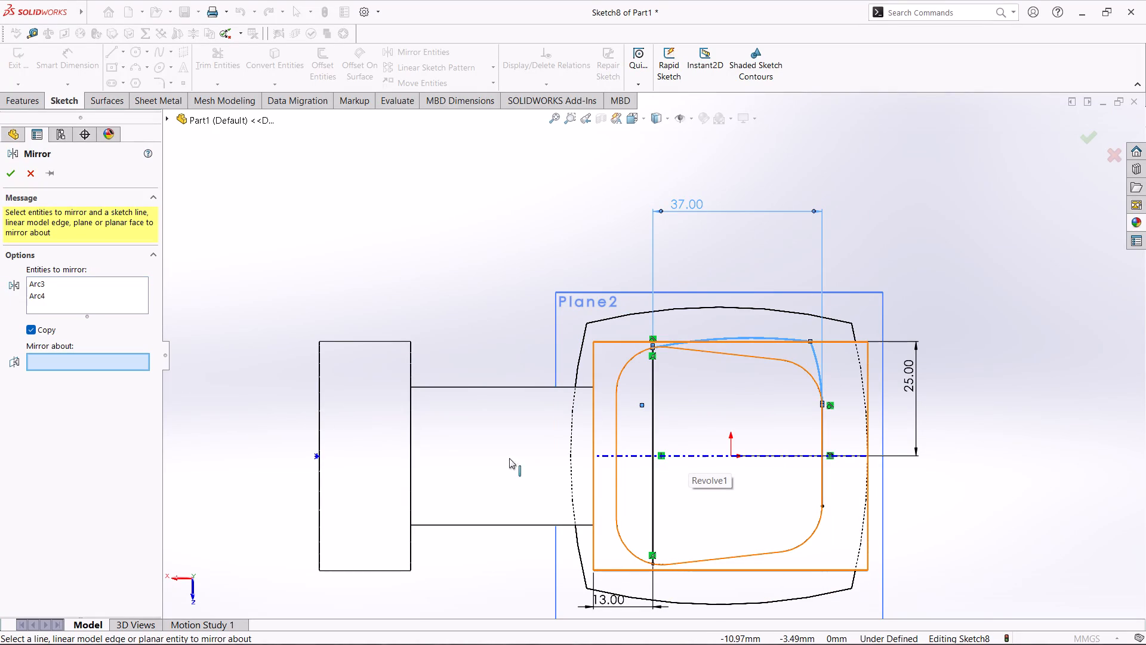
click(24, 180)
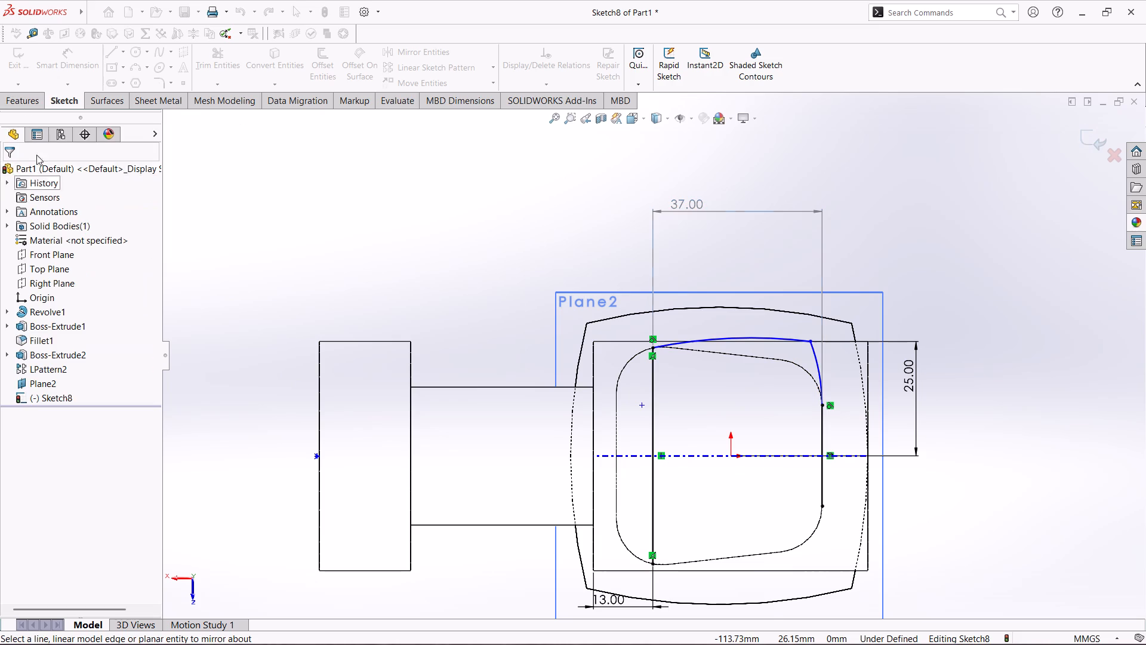
Draw a horizontal centerline about 23 mm long from the origin past the long vertical line of the profile.
click(127, 52)
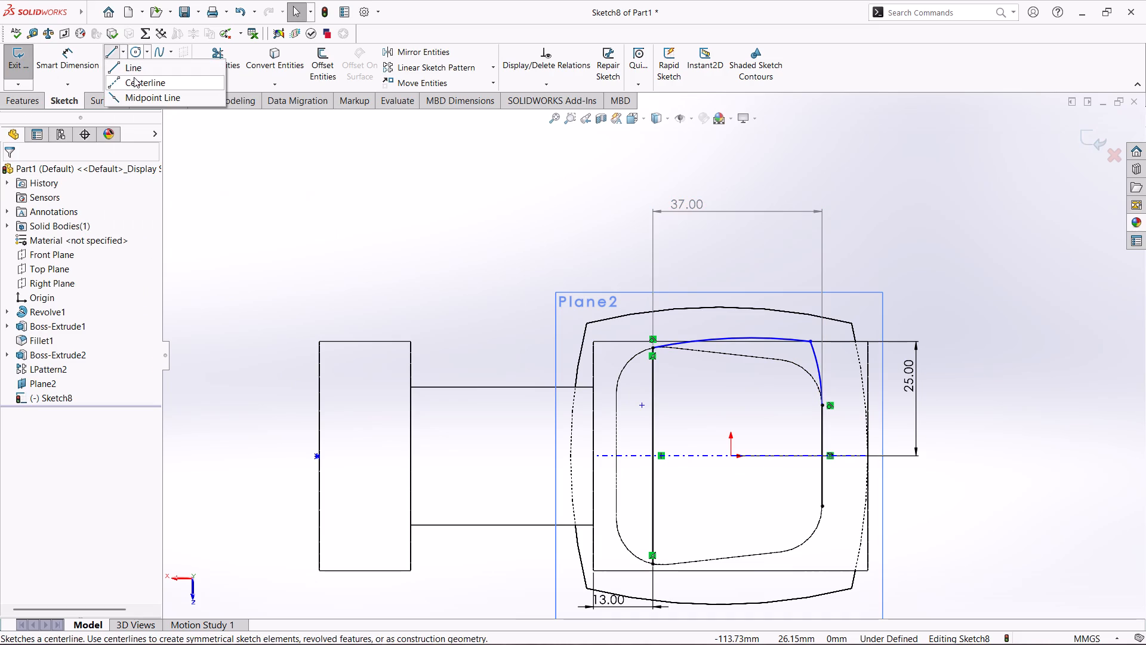
click(143, 84)
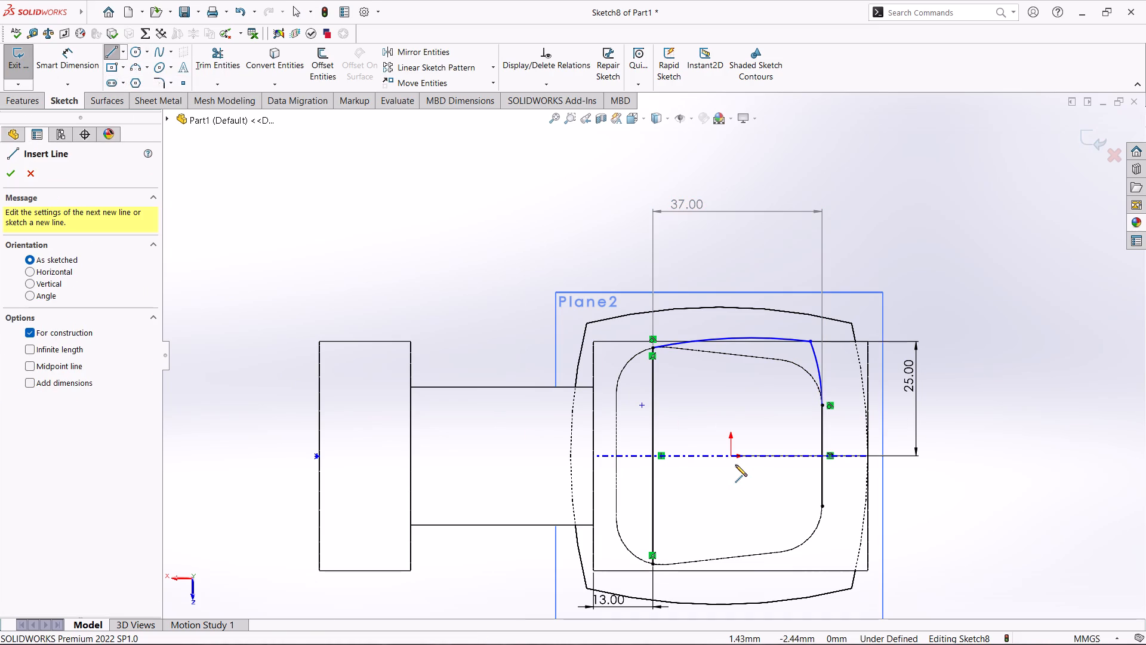
click(733, 458)
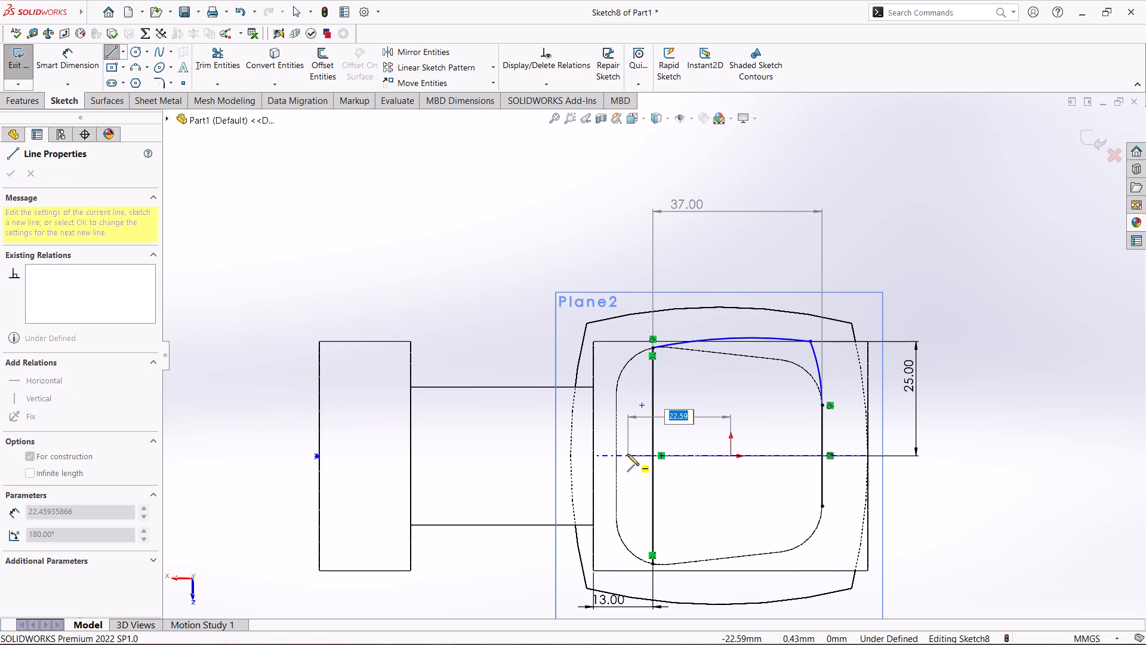
click(626, 455)
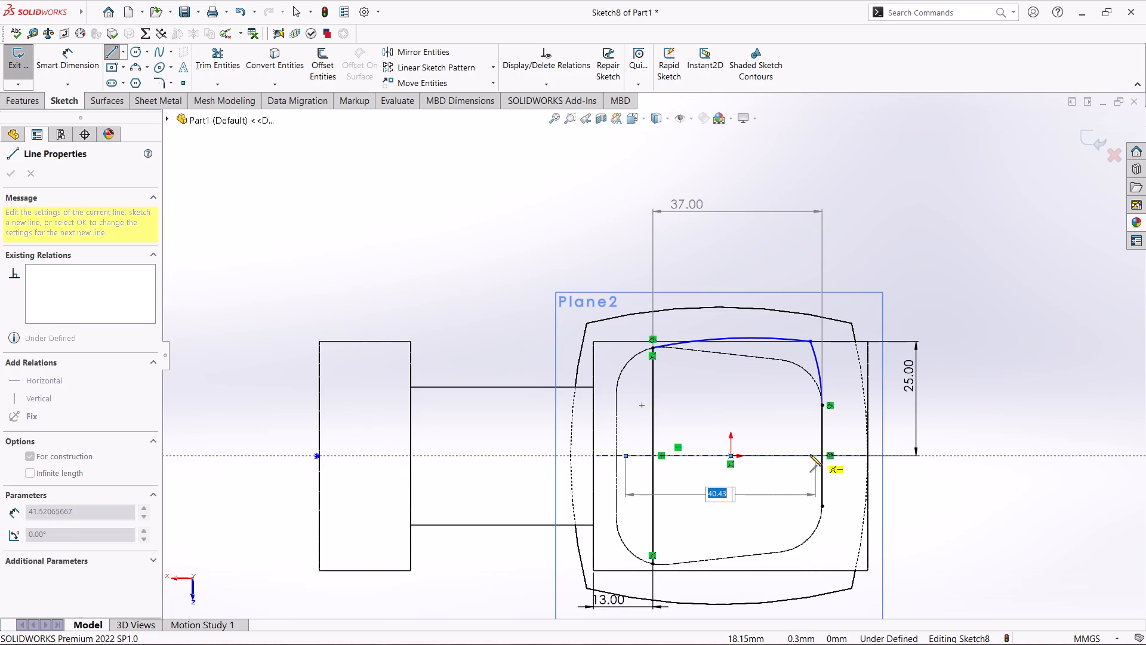
key(Escape)
key(Escape)
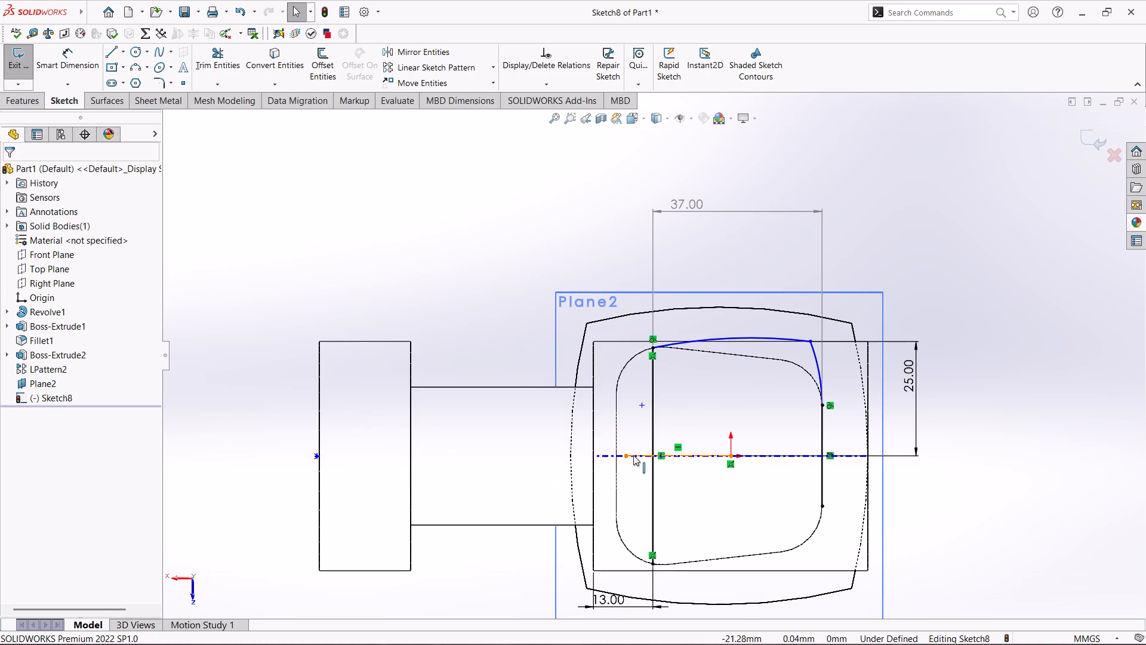
Draw a second horizontal centerline about 40.4 mm long from the first centerline's outer end through the origin, stopping just short of the converted straight line.
click(124, 51)
click(134, 82)
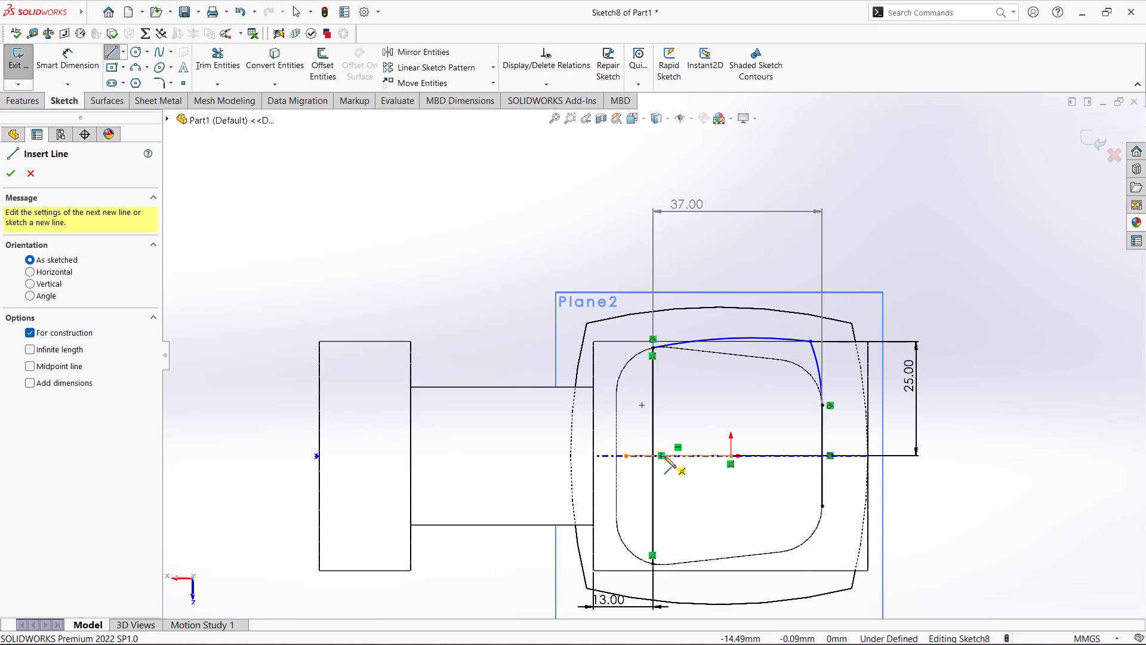
click(628, 457)
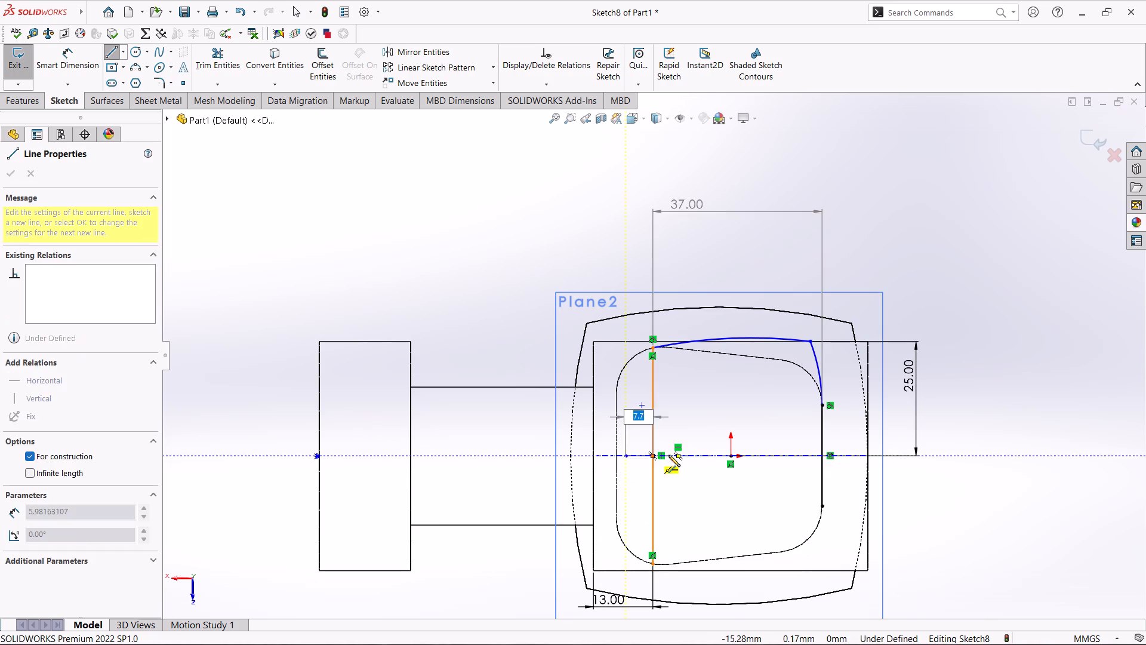
click(807, 457)
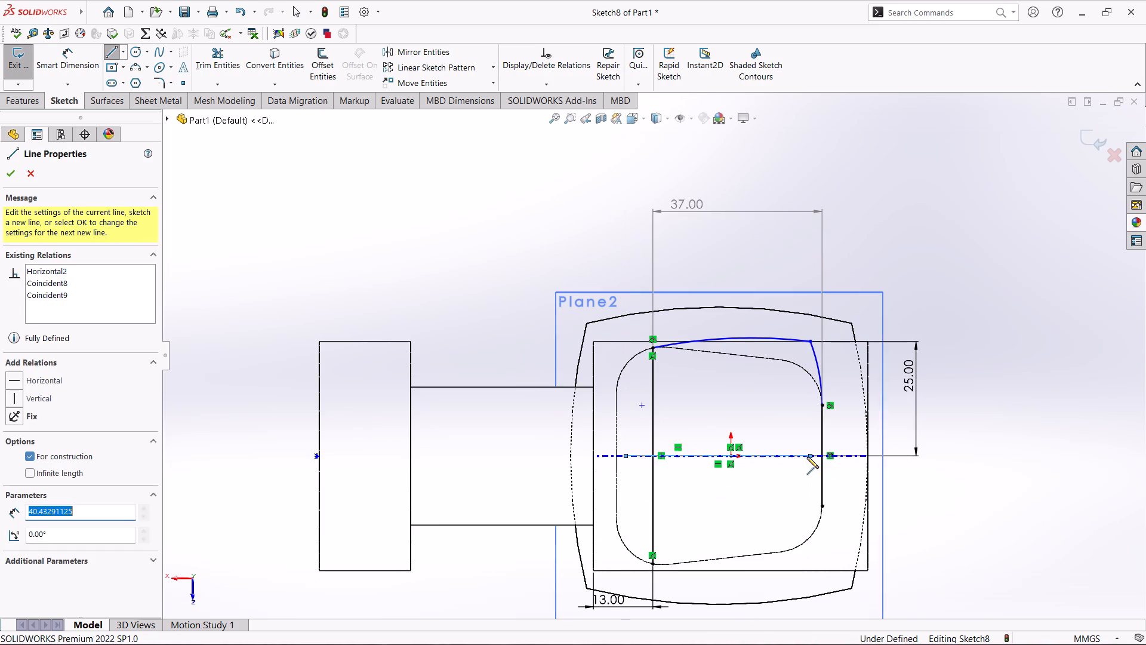
key(Escape)
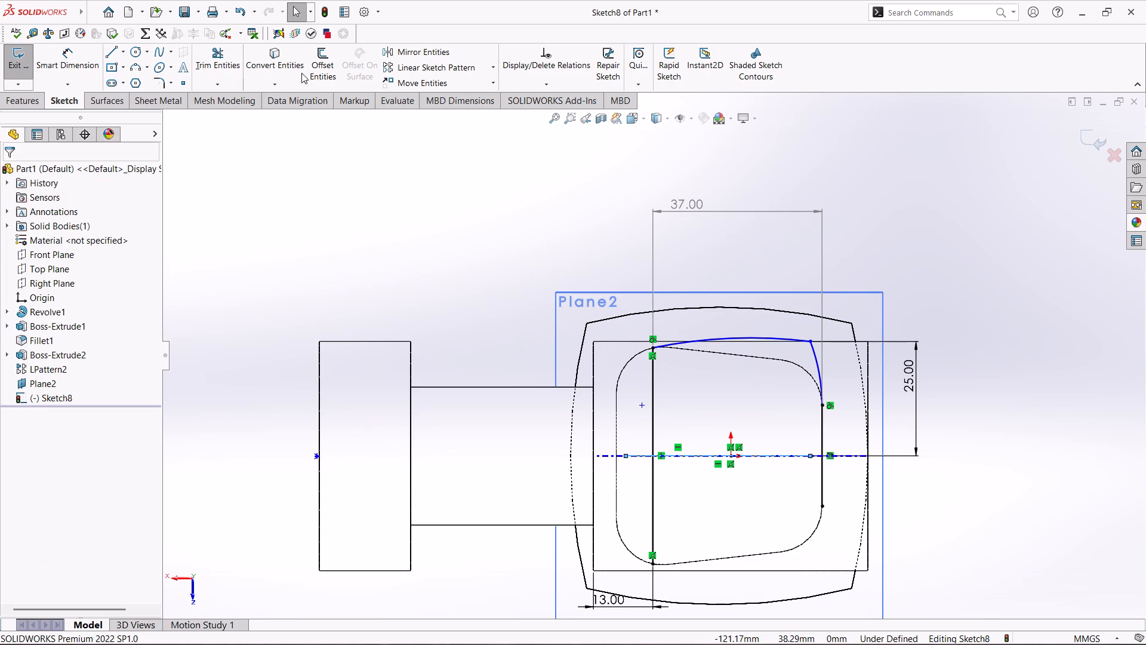
Mirror the upper arc and the large corner arc about the new horizontal centerline through the origin, keeping the originals.
click(412, 51)
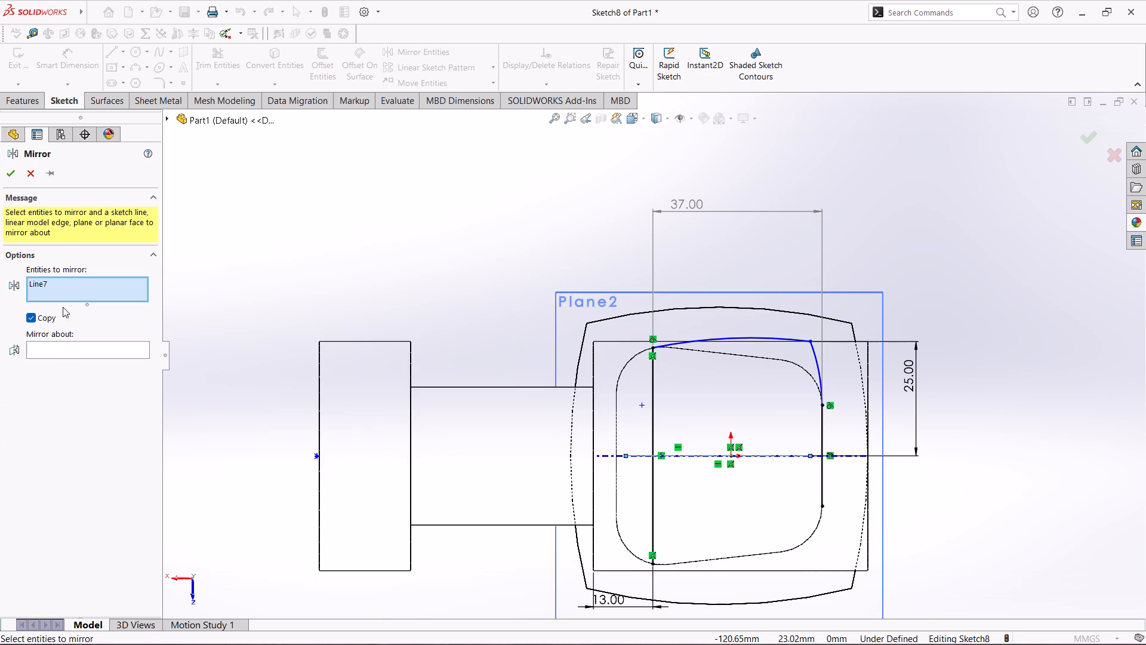
right_click(69, 291)
click(94, 300)
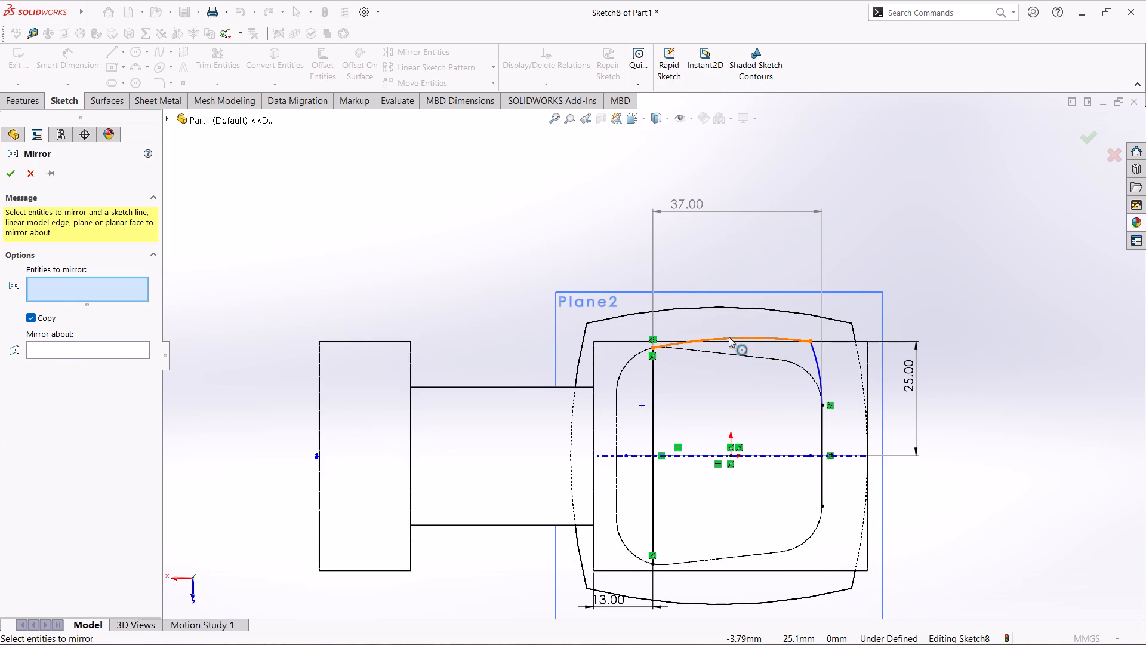
click(742, 336)
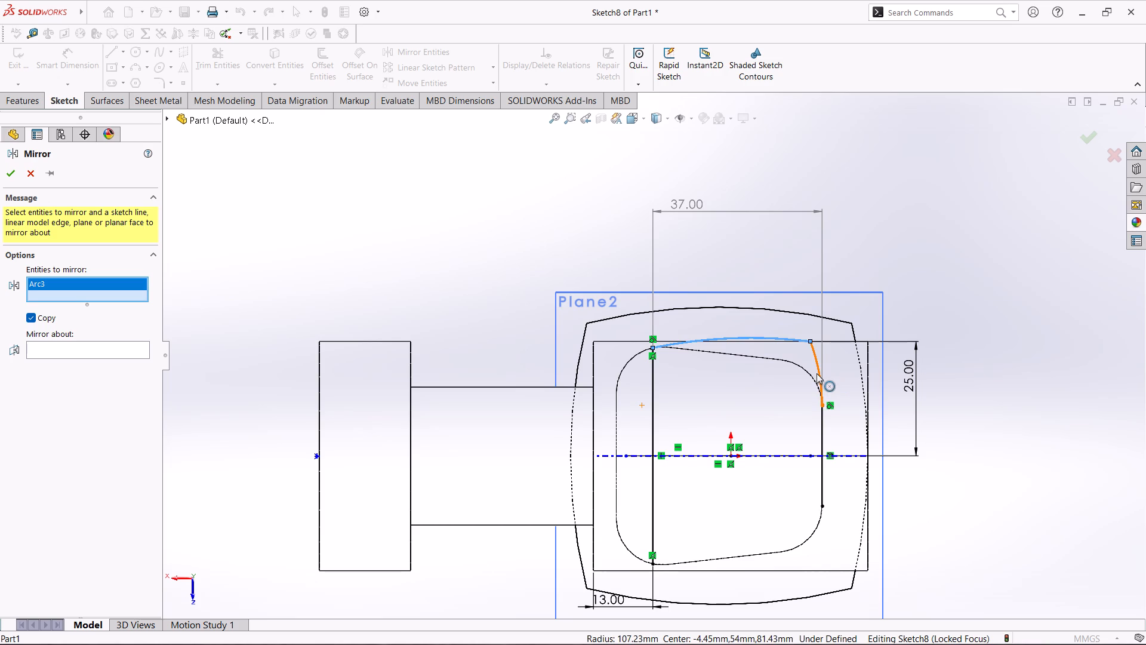
click(817, 373)
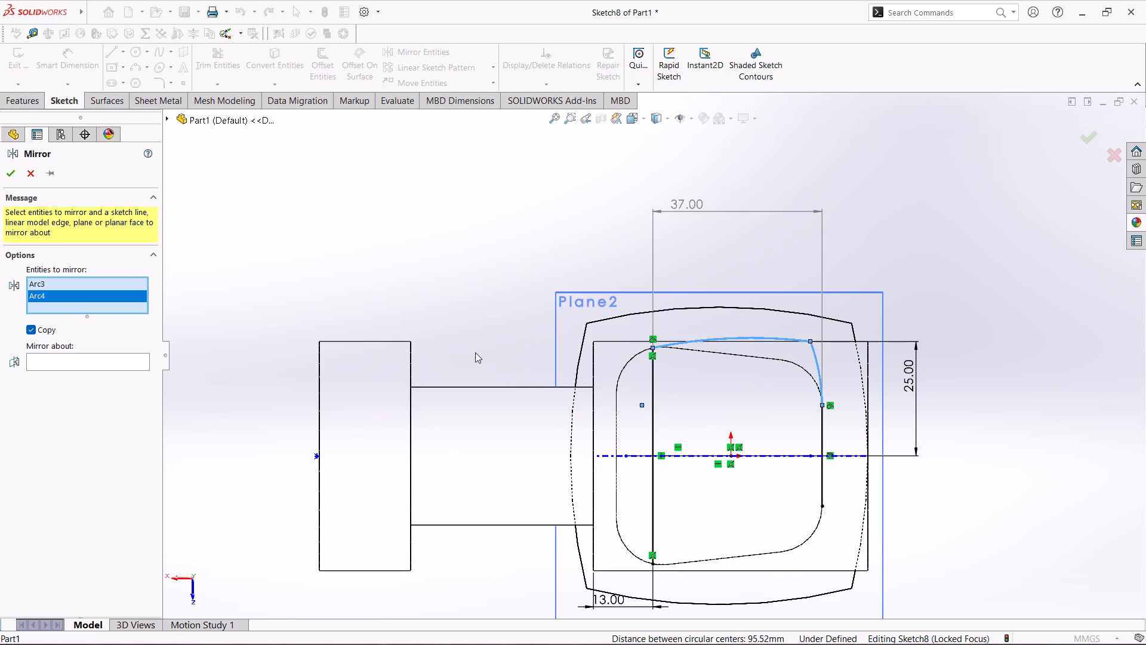
click(113, 360)
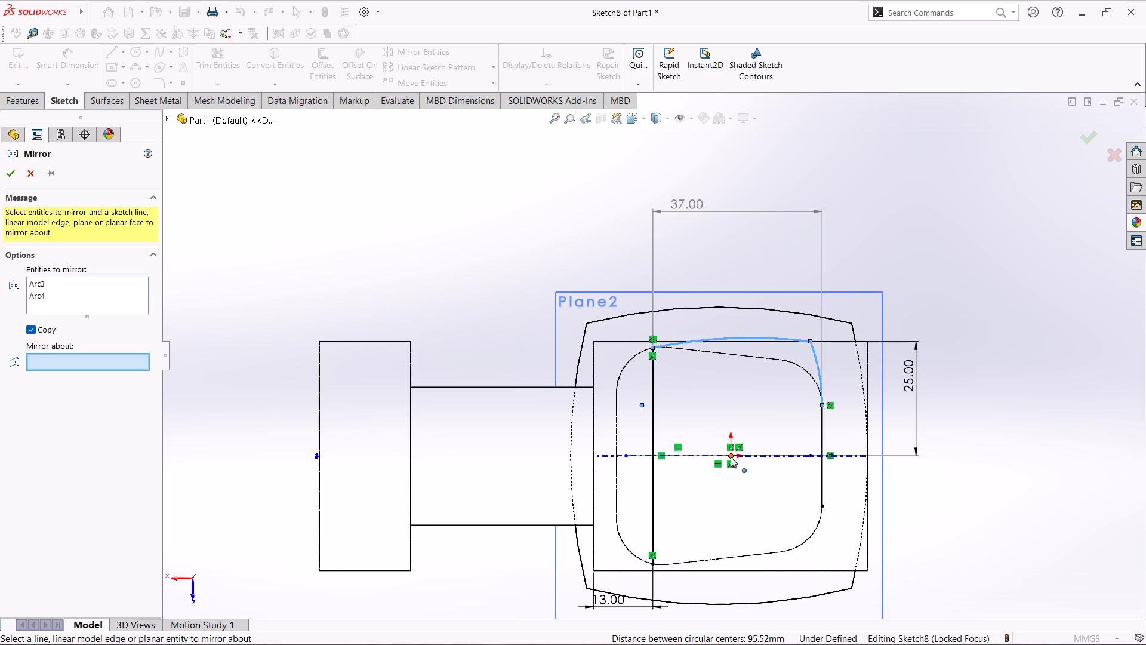
click(765, 457)
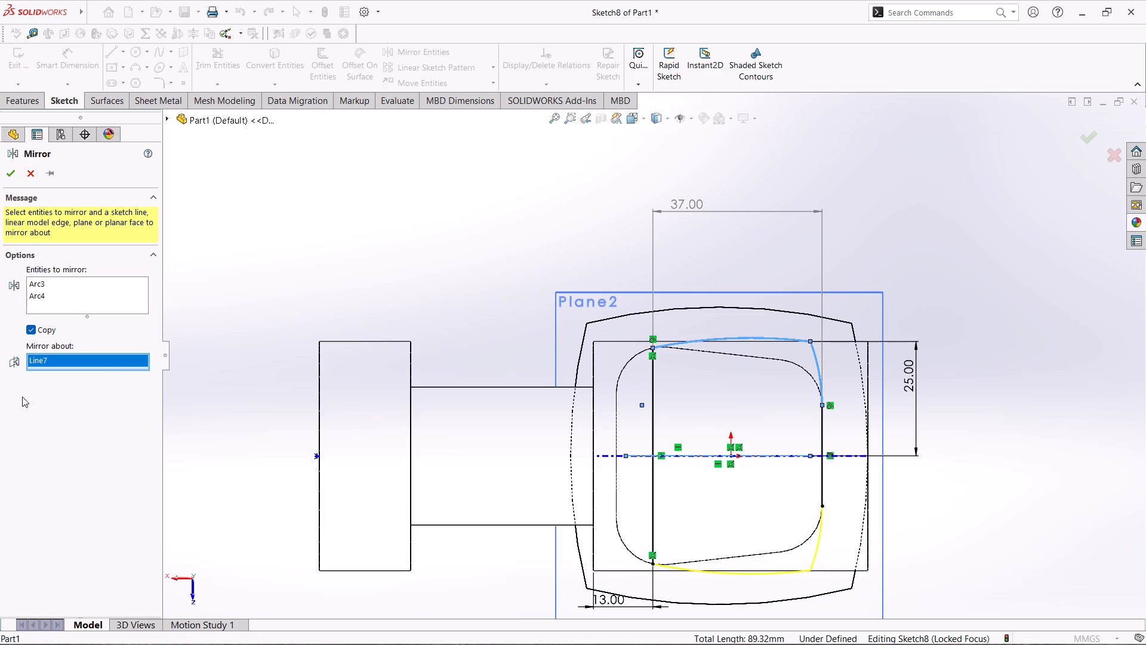
click(14, 174)
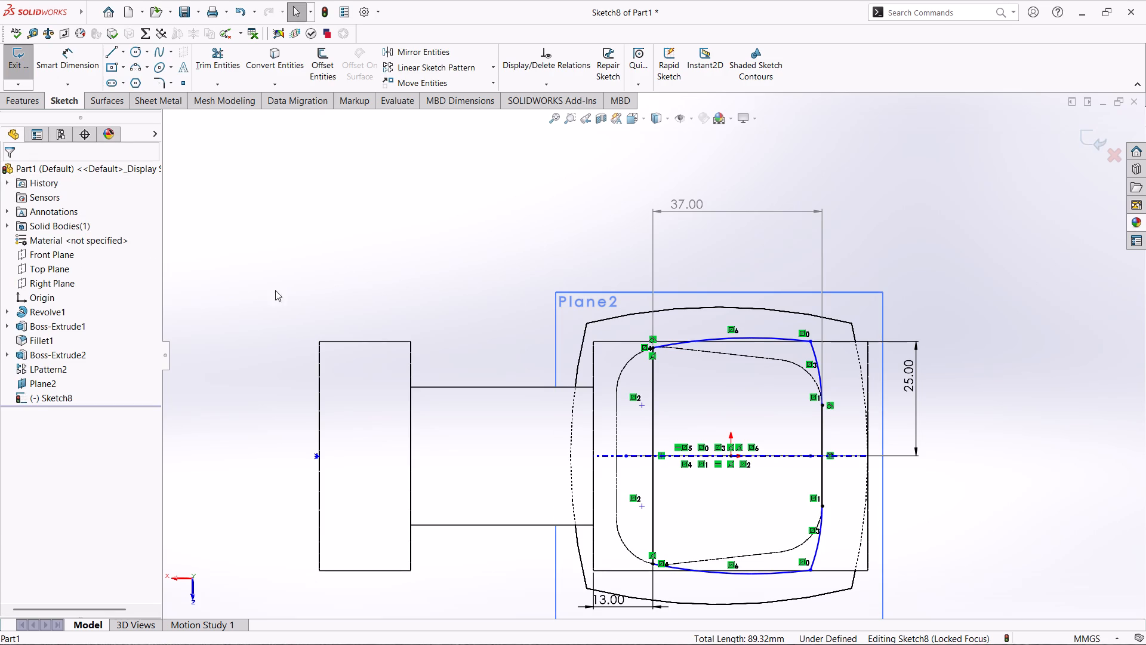
Add a driven horizontal dimension between the converted straight line and the revolved body's nearby end edge, placed above the profile.
click(66, 57)
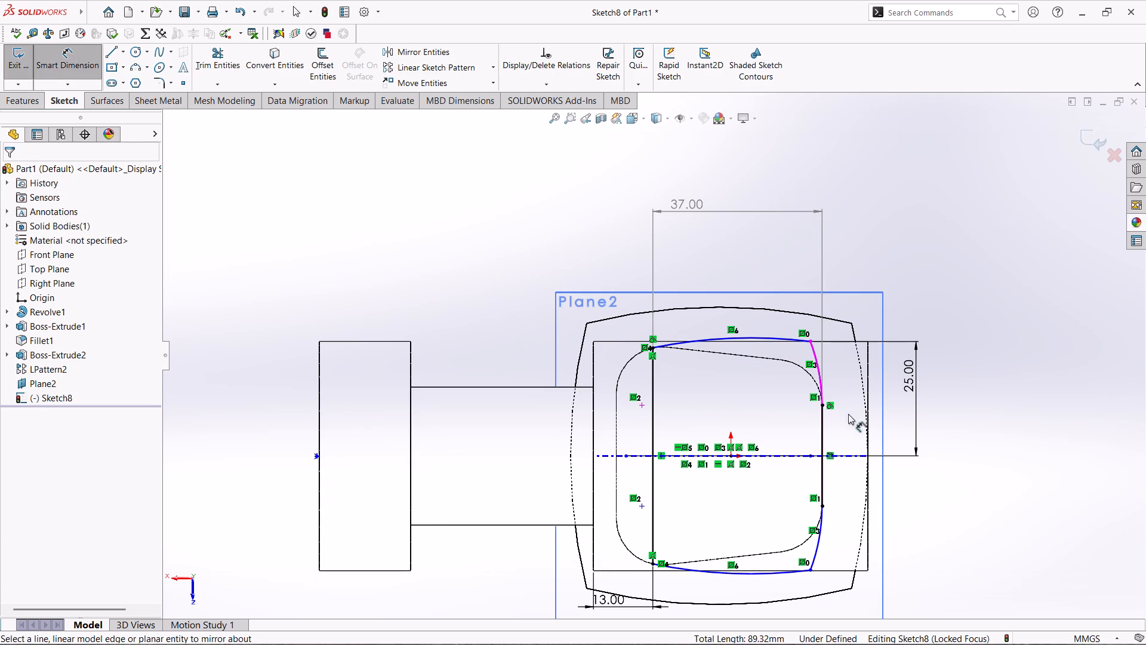
click(823, 427)
click(868, 423)
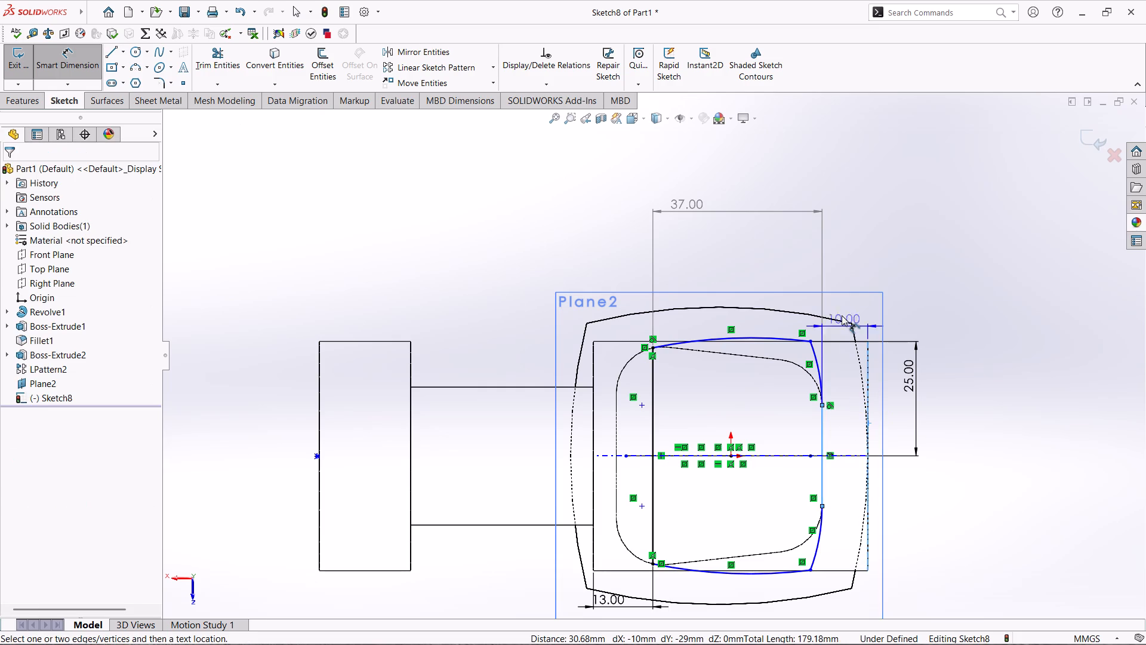
click(849, 229)
click(662, 320)
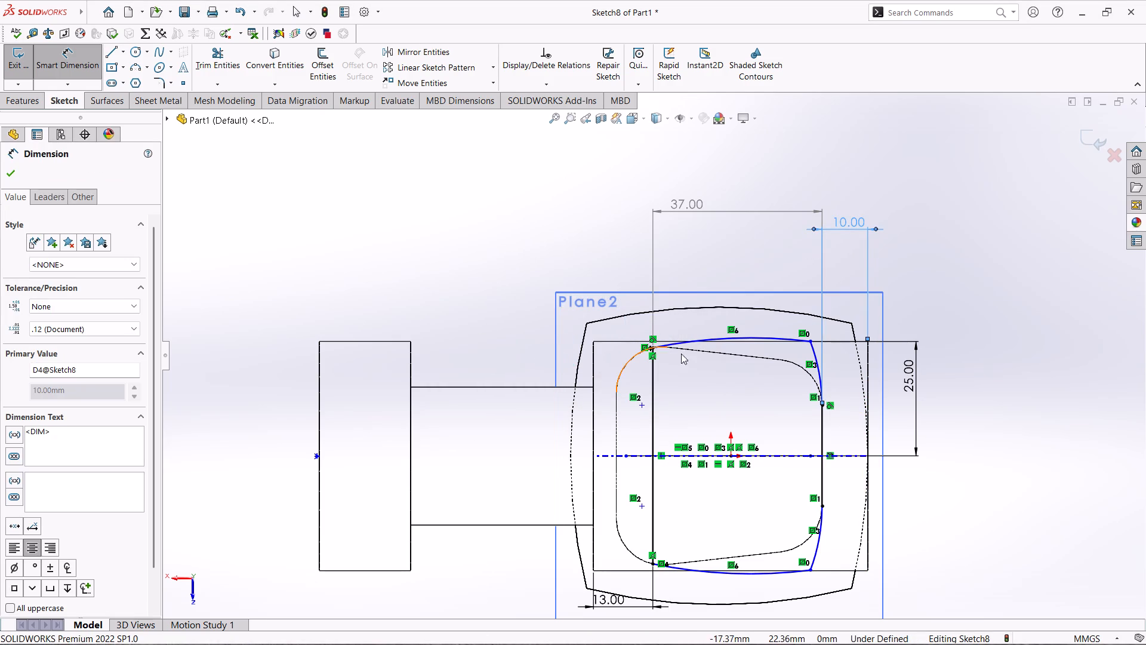
Dimension the horizontal distance between the upper arc's two endpoints as 33 mm, placed above the other dimensions.
click(652, 346)
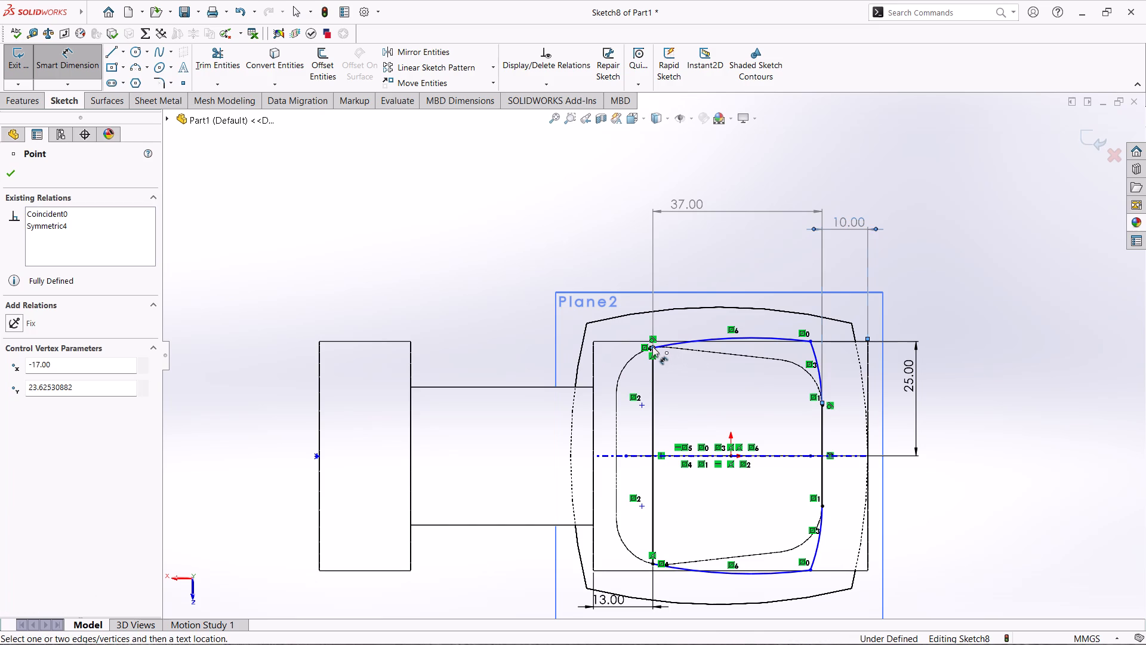
click(810, 342)
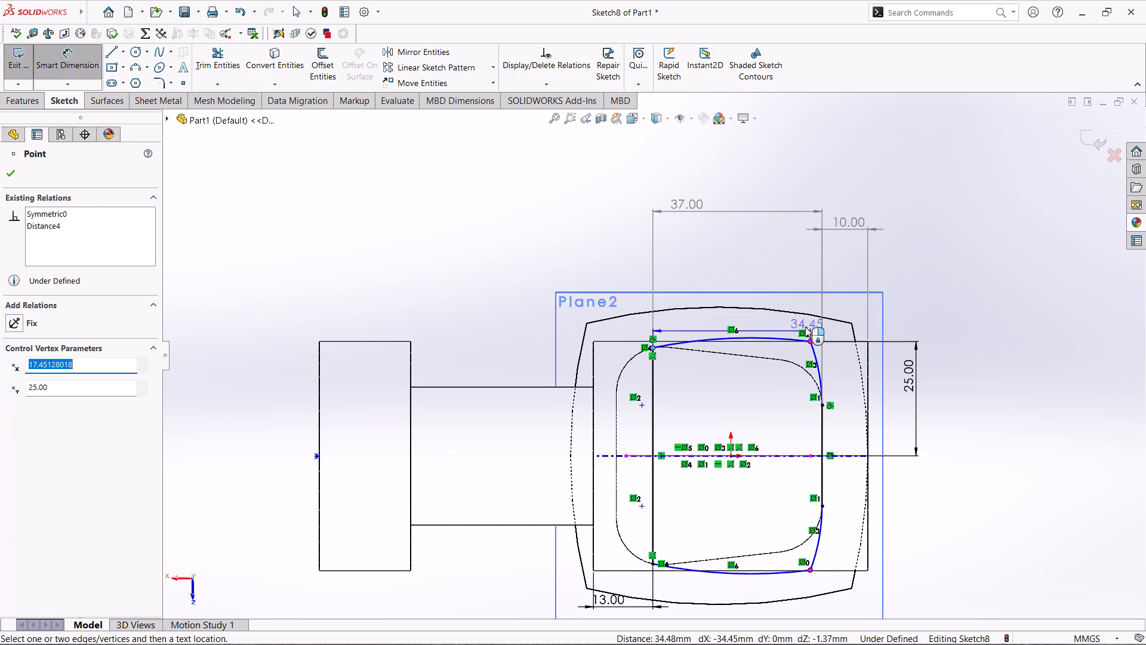
click(784, 178)
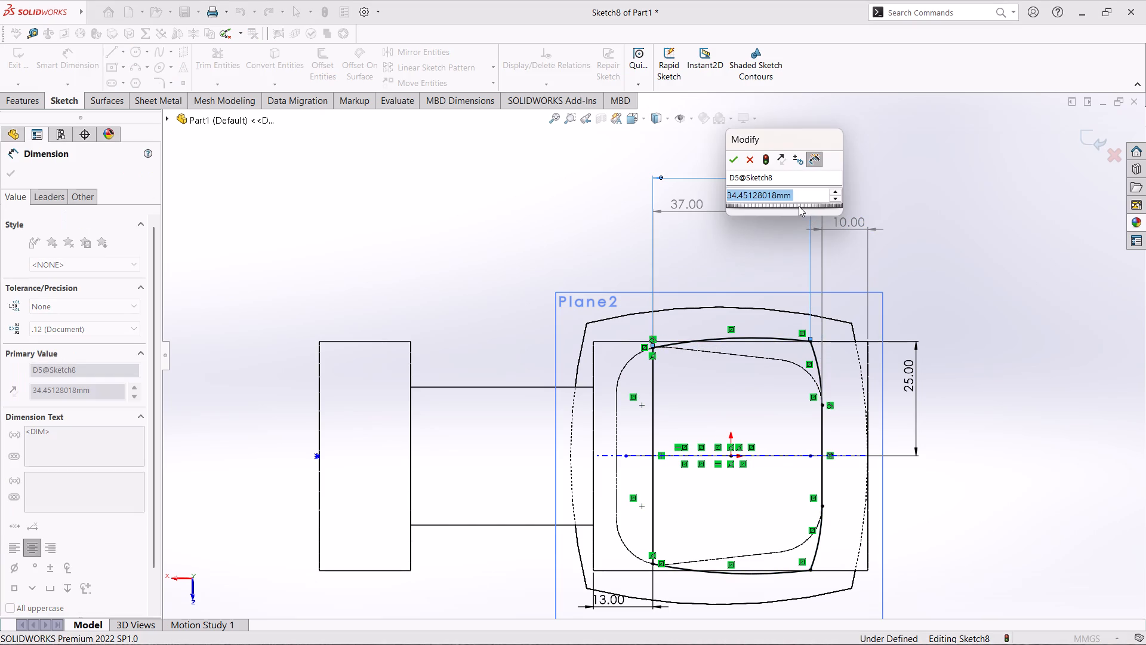
text(33)
key(Return)
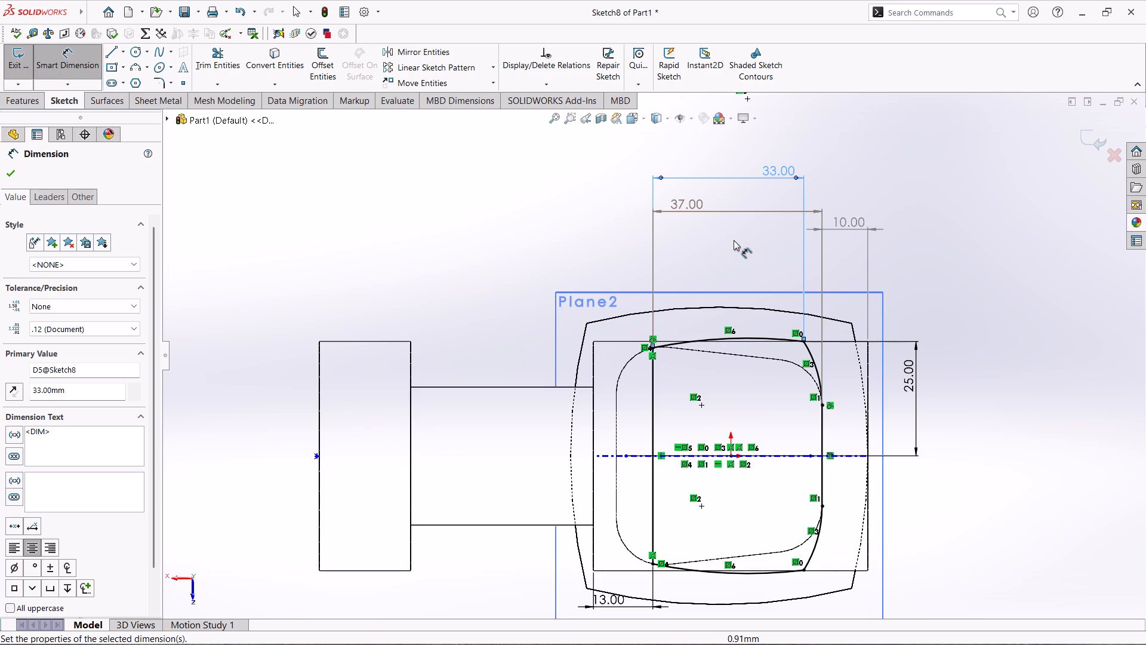
right_click(734, 240)
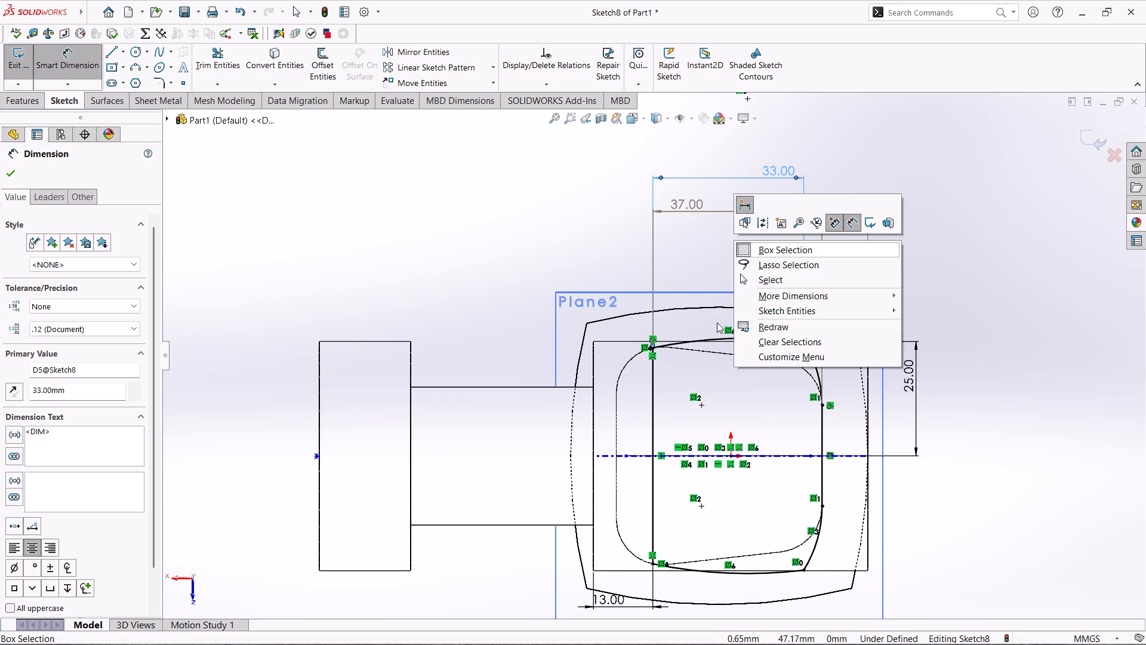
middle_drag(1083, 479, 1062, 282)
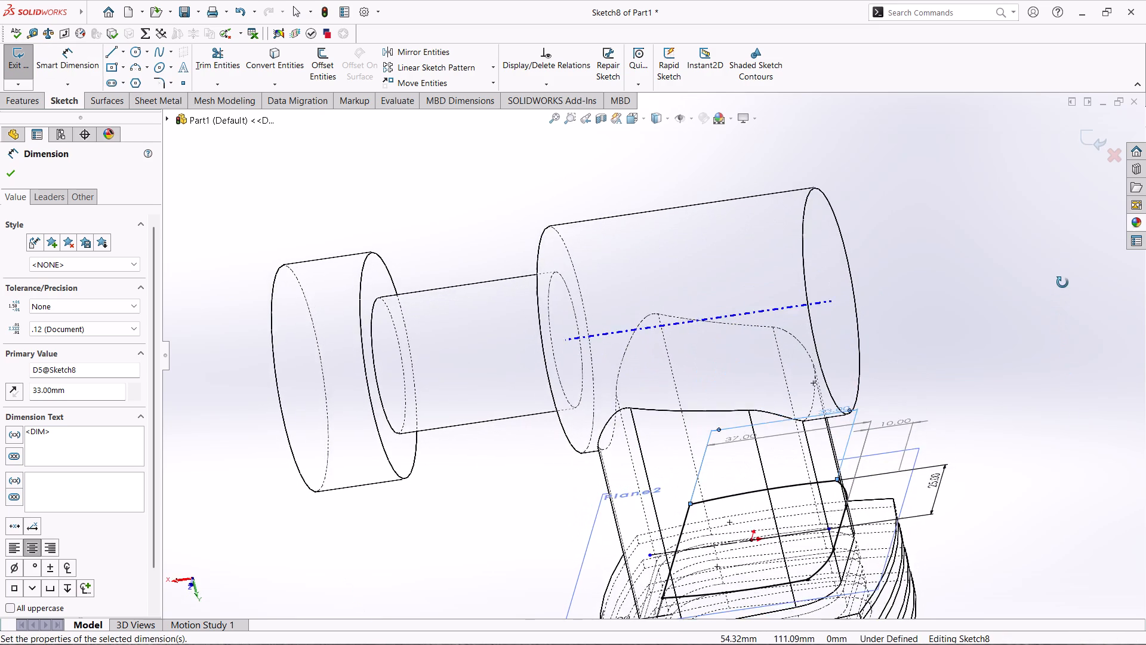
middle_drag(1062, 282, 1090, 459)
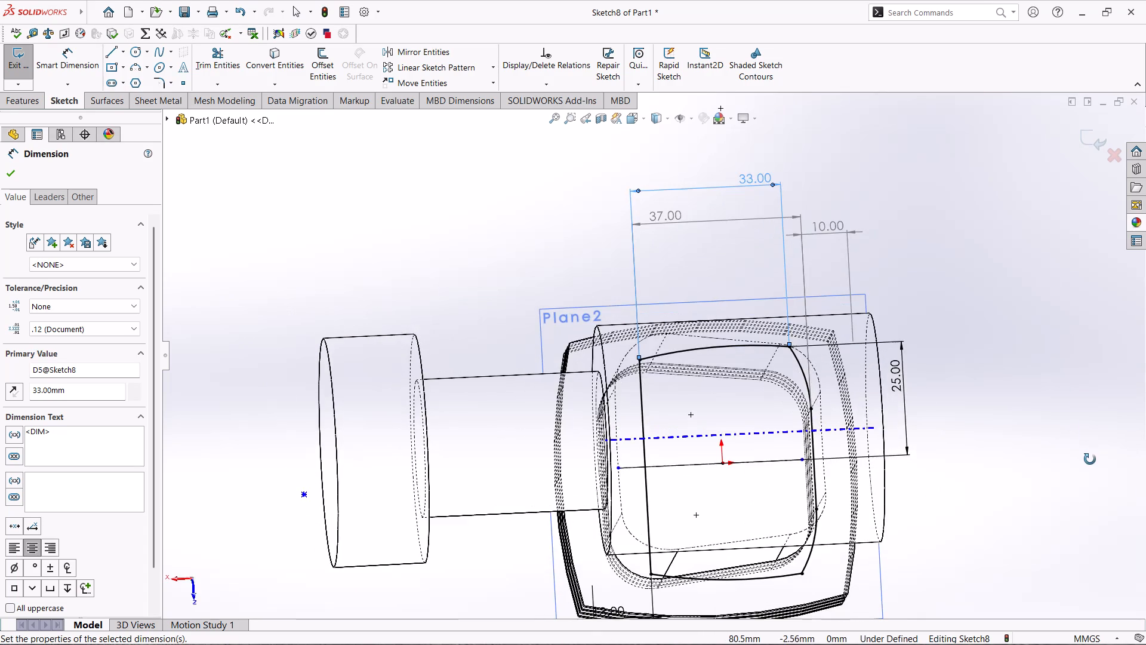
middle_drag(1090, 459, 1088, 458)
click(19, 174)
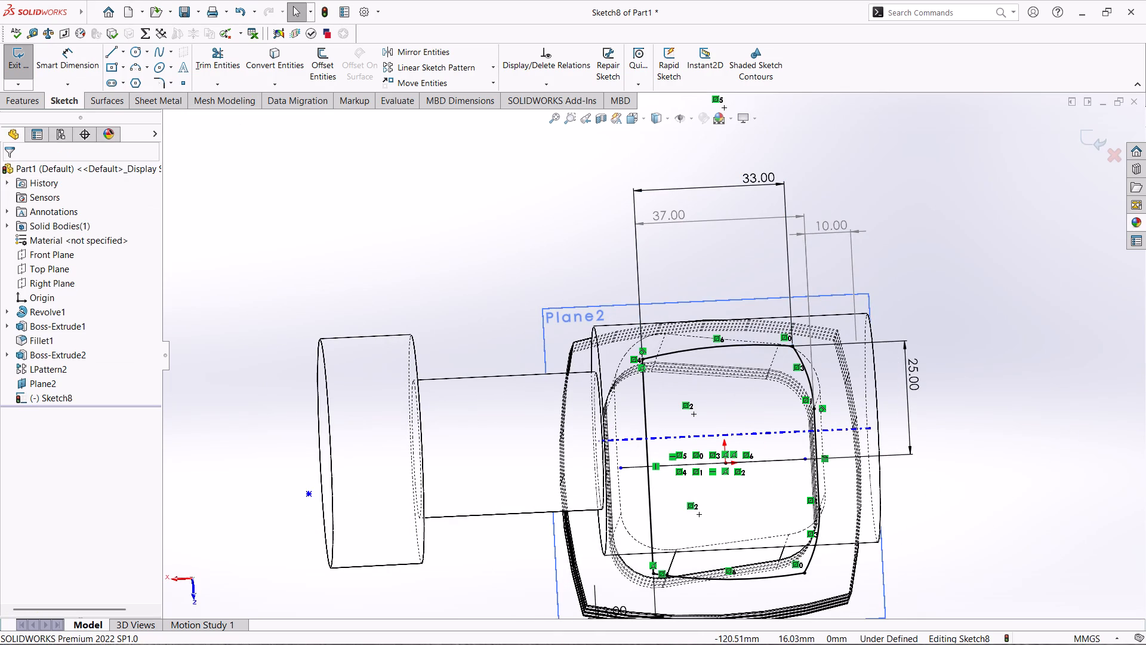
Extrude the closed Plane2 profile 2 mm blind, reversed upward toward the four fins, with the result merged.
click(26, 107)
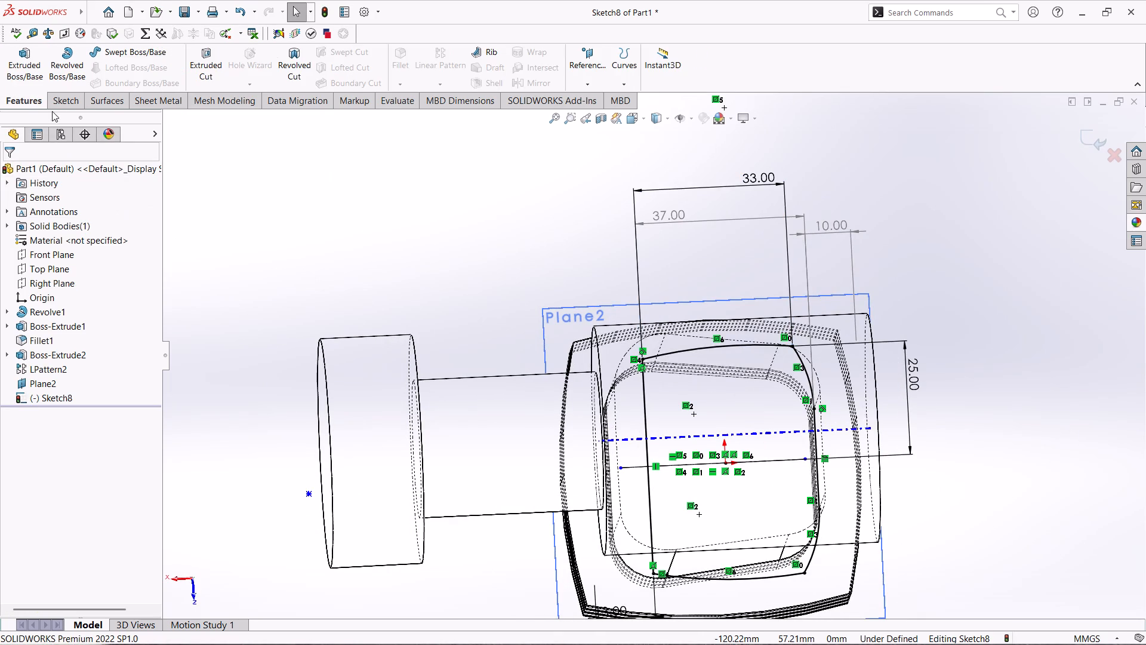
click(26, 70)
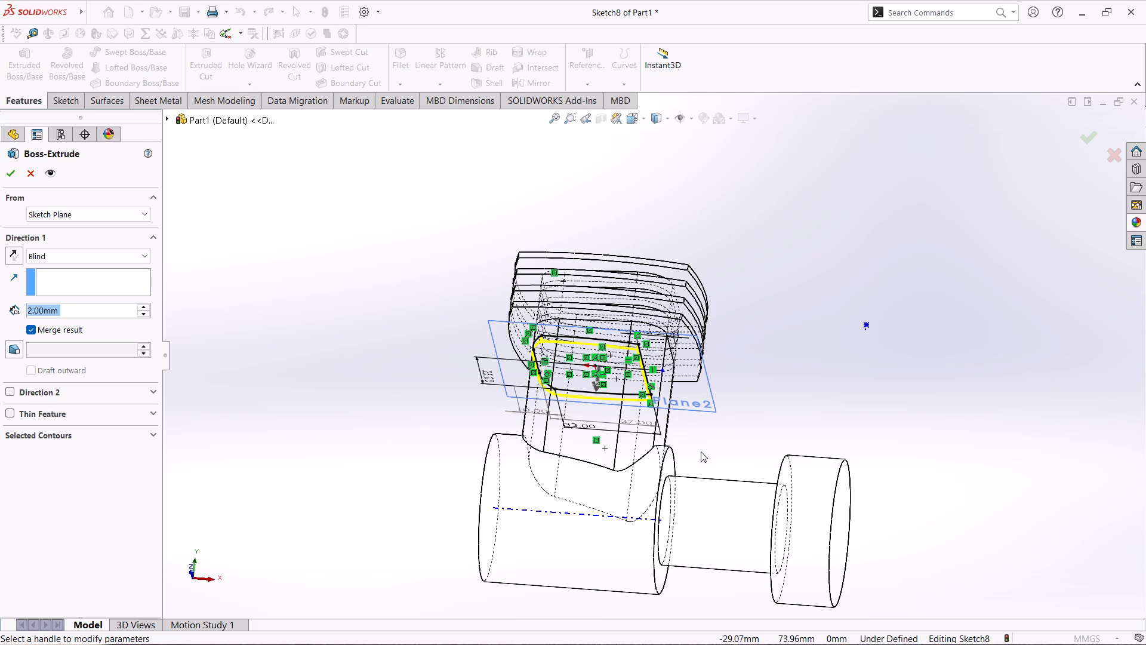
middle_drag(701, 451, 721, 522)
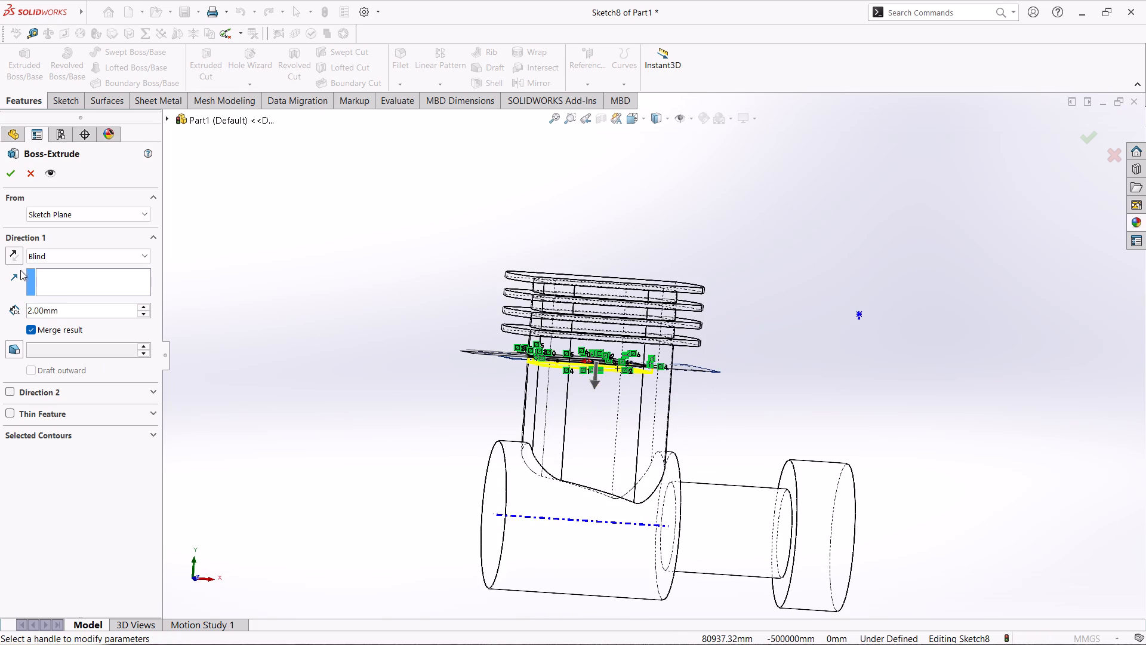
click(17, 263)
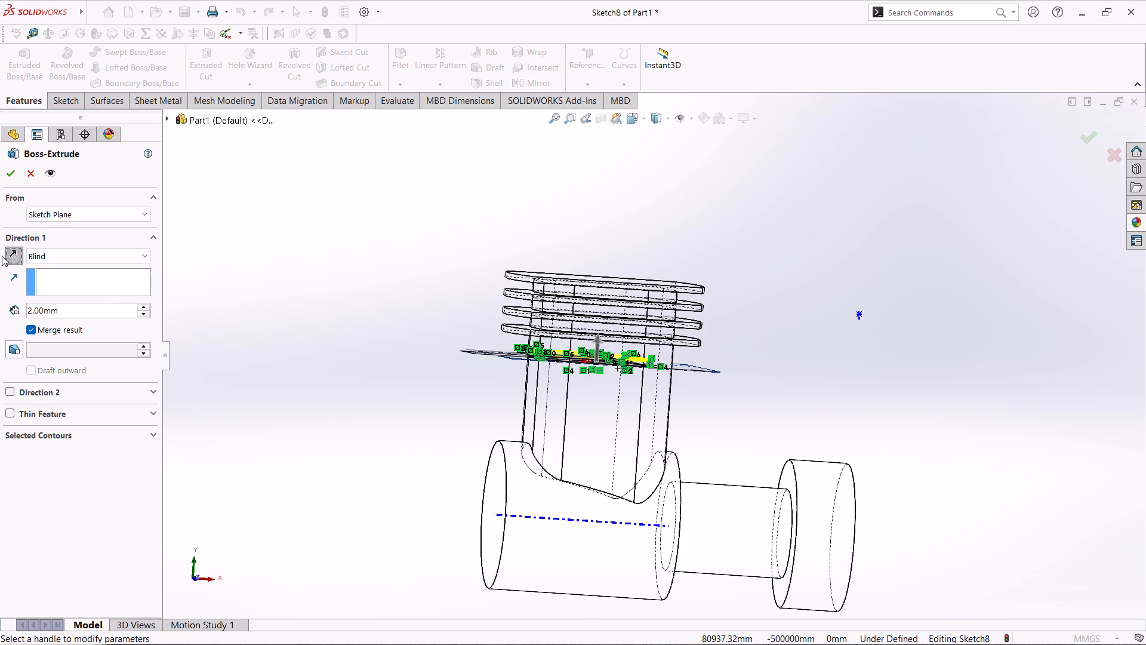
click(13, 173)
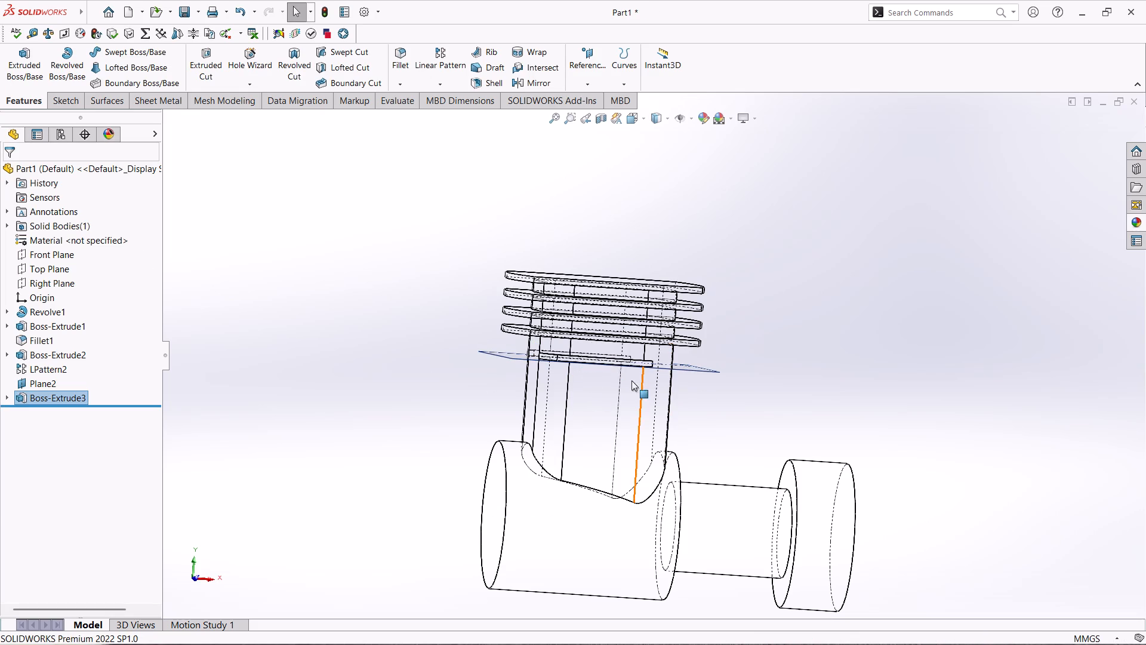
Switch the model display to shaded with edges.
click(670, 115)
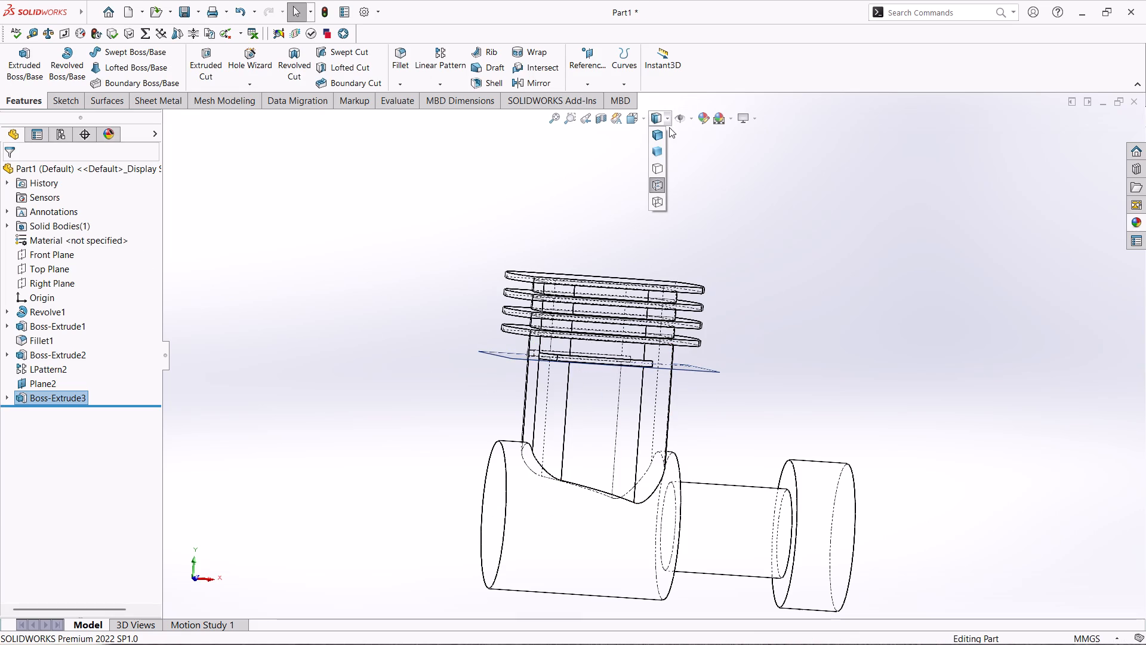
click(666, 136)
click(657, 137)
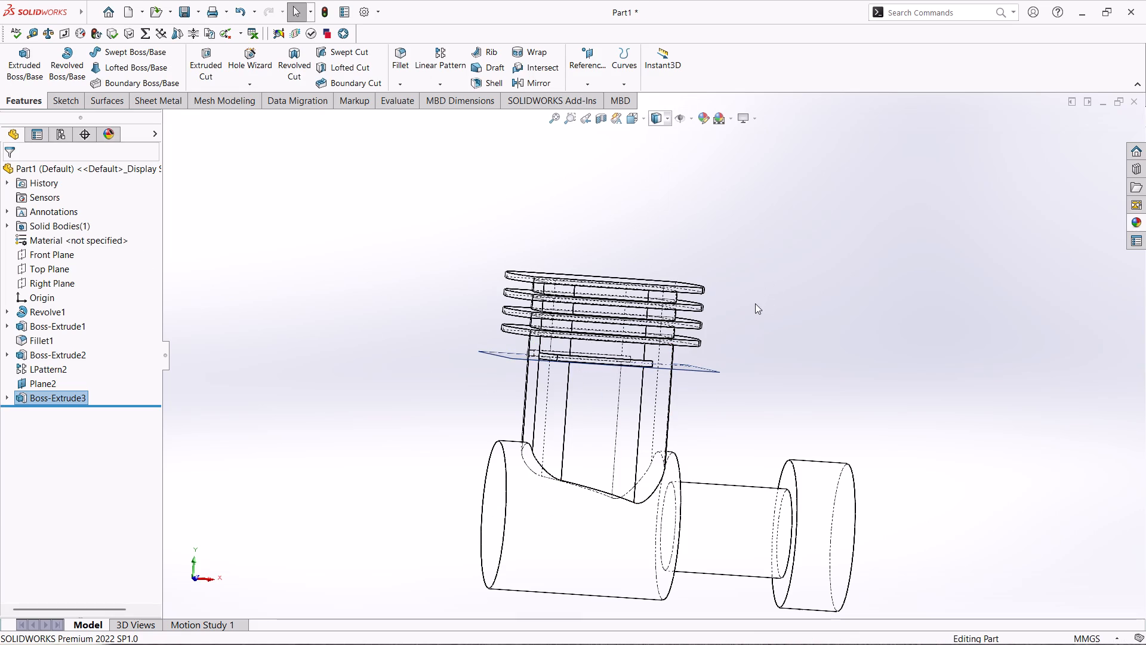
middle_drag(755, 307, 757, 347)
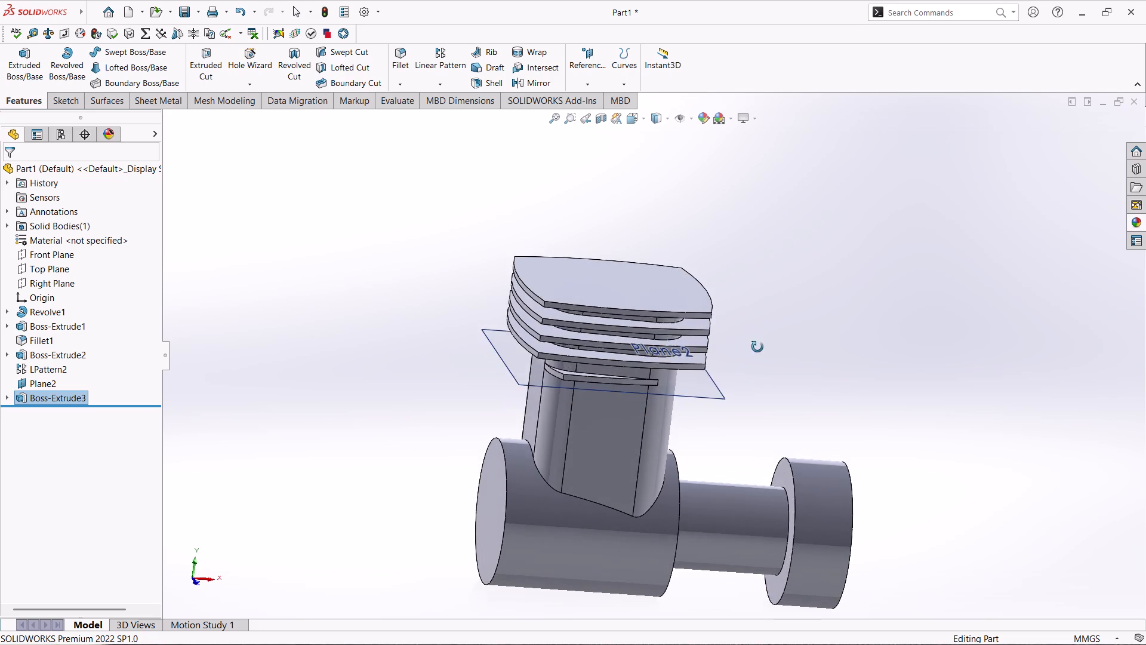
middle_drag(757, 347, 784, 332)
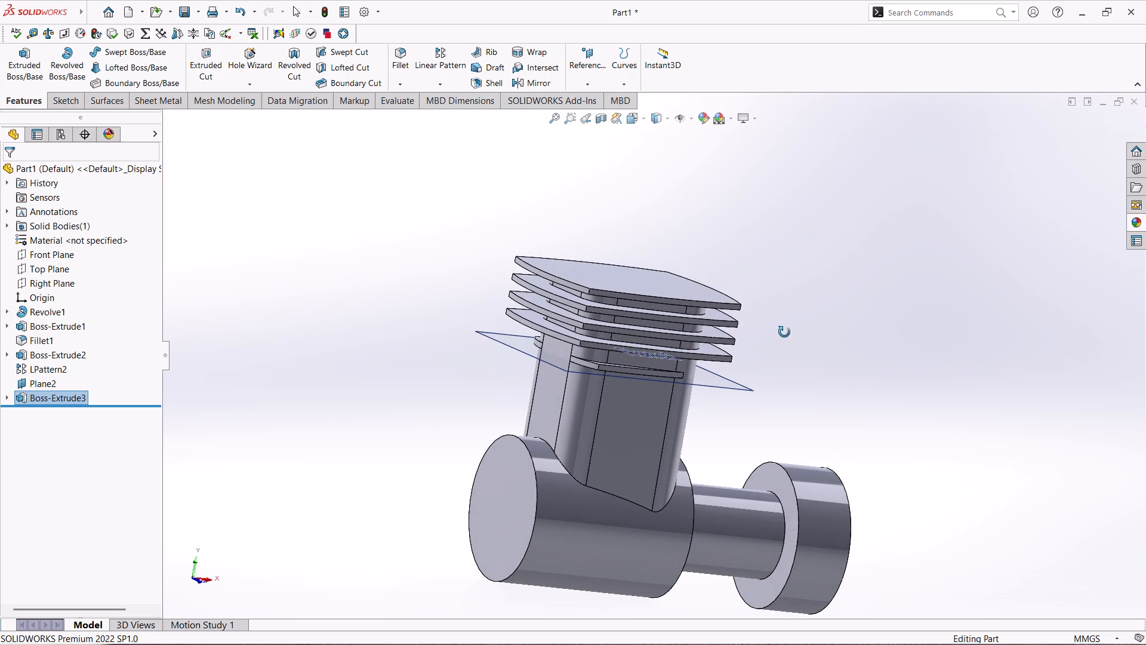
middle_drag(784, 332, 760, 334)
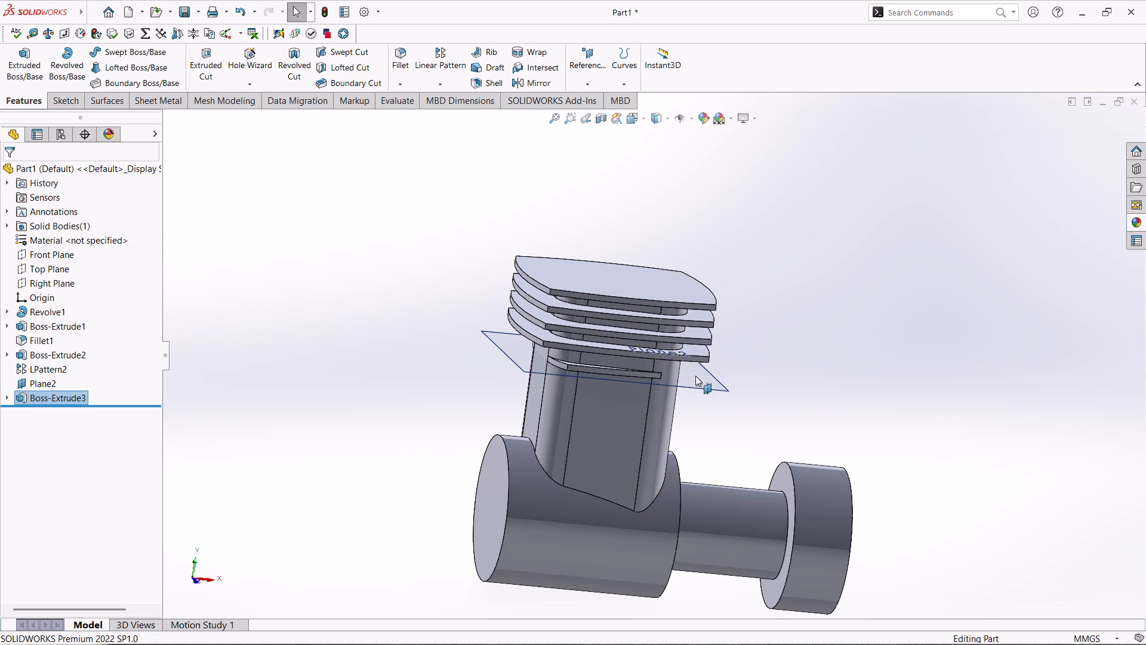
Linear-pattern the new thin extrusion downward, normal to the Top Plane, with 3 instances spaced 6 mm apart.
click(571, 368)
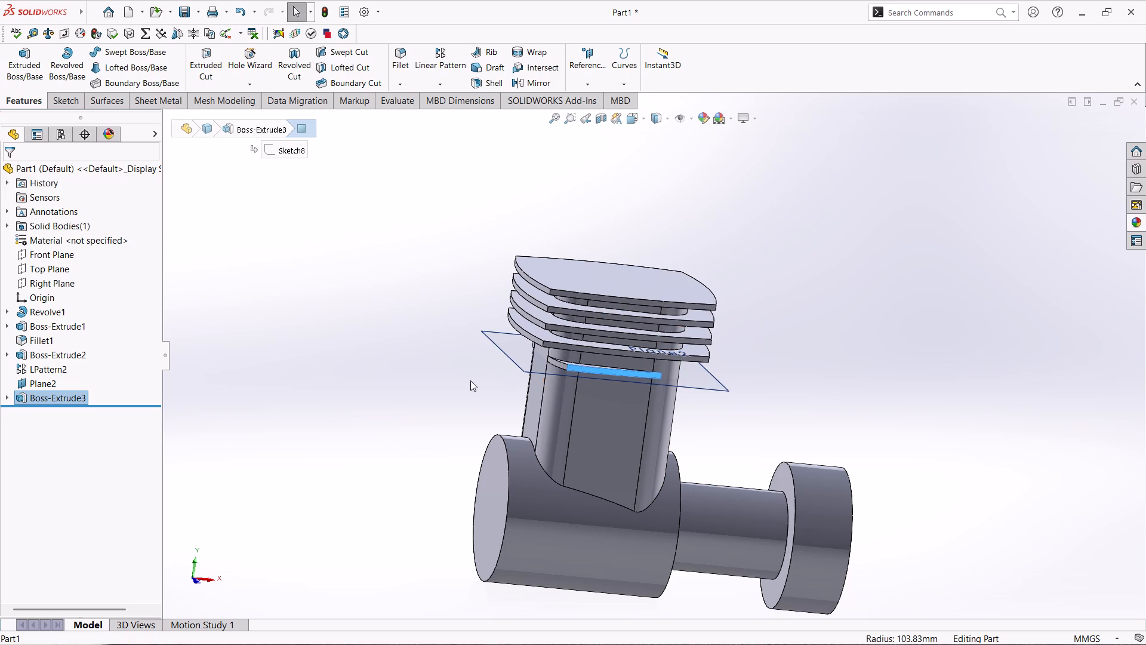
click(411, 380)
click(566, 363)
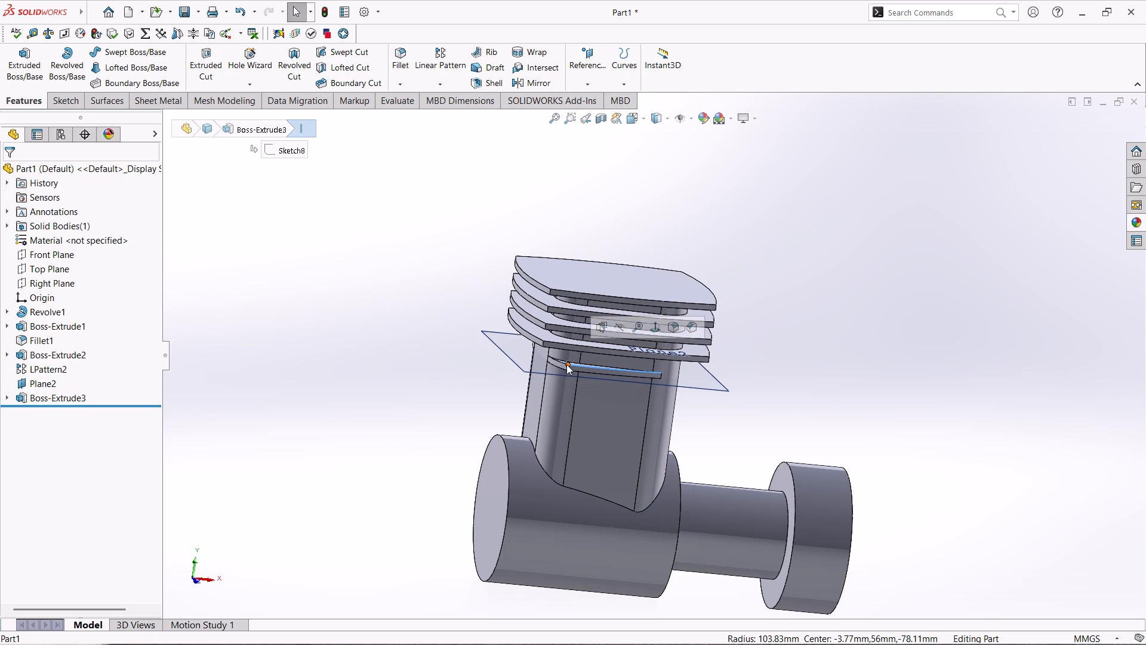
click(429, 368)
click(73, 397)
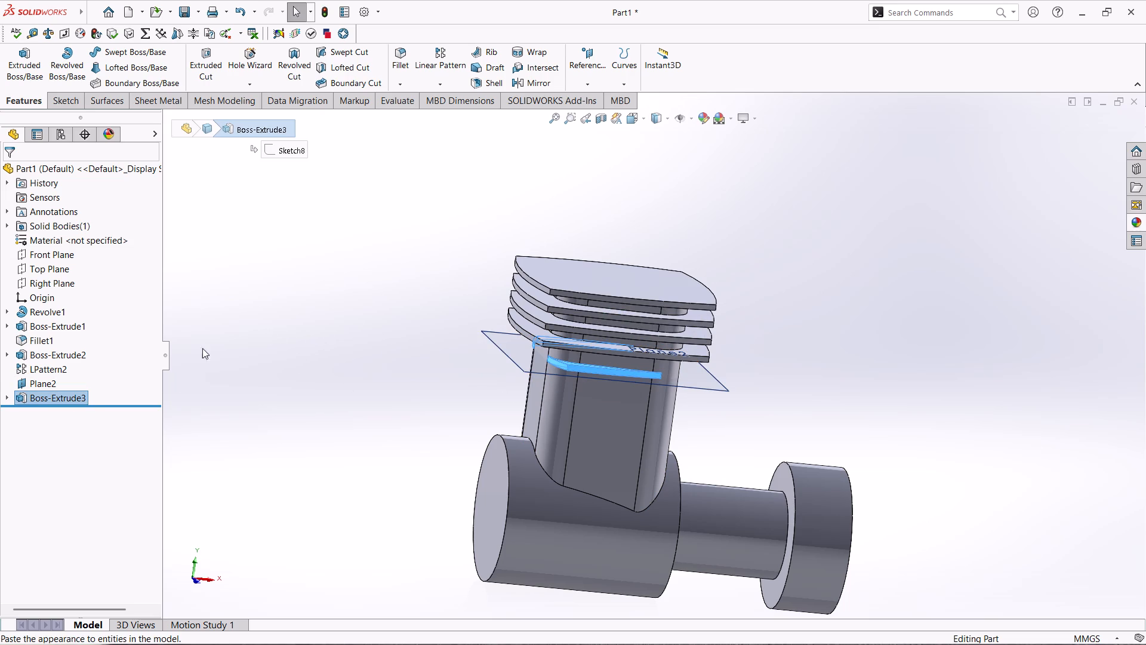
click(457, 66)
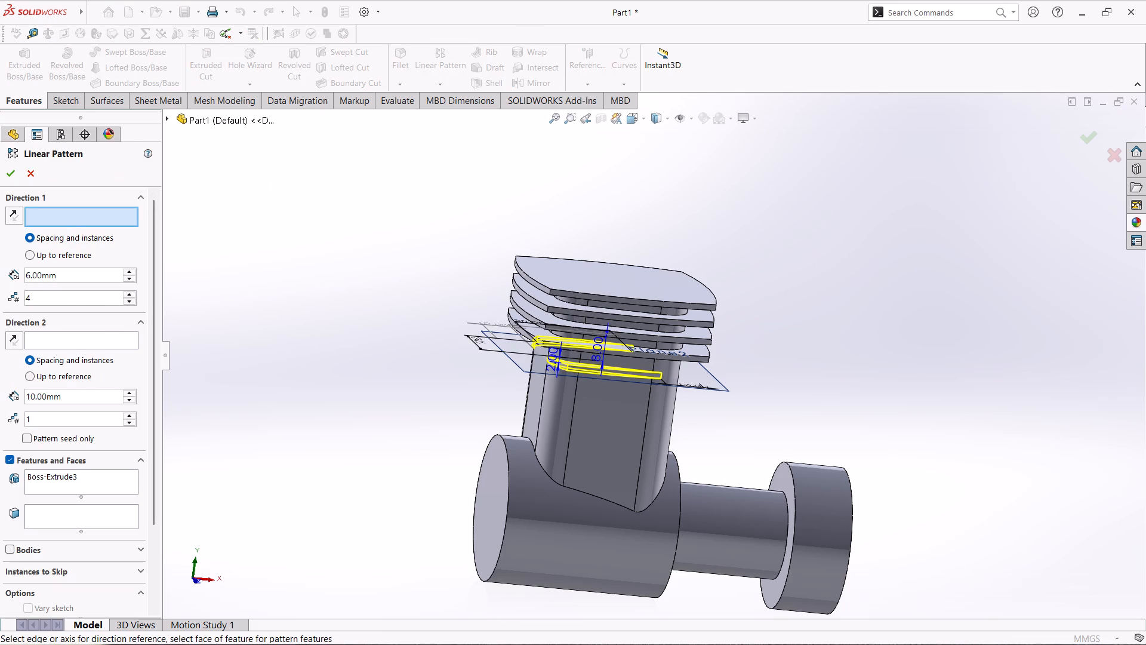
click(16, 216)
drag(42, 299, 8, 306)
key(3)
key(Return)
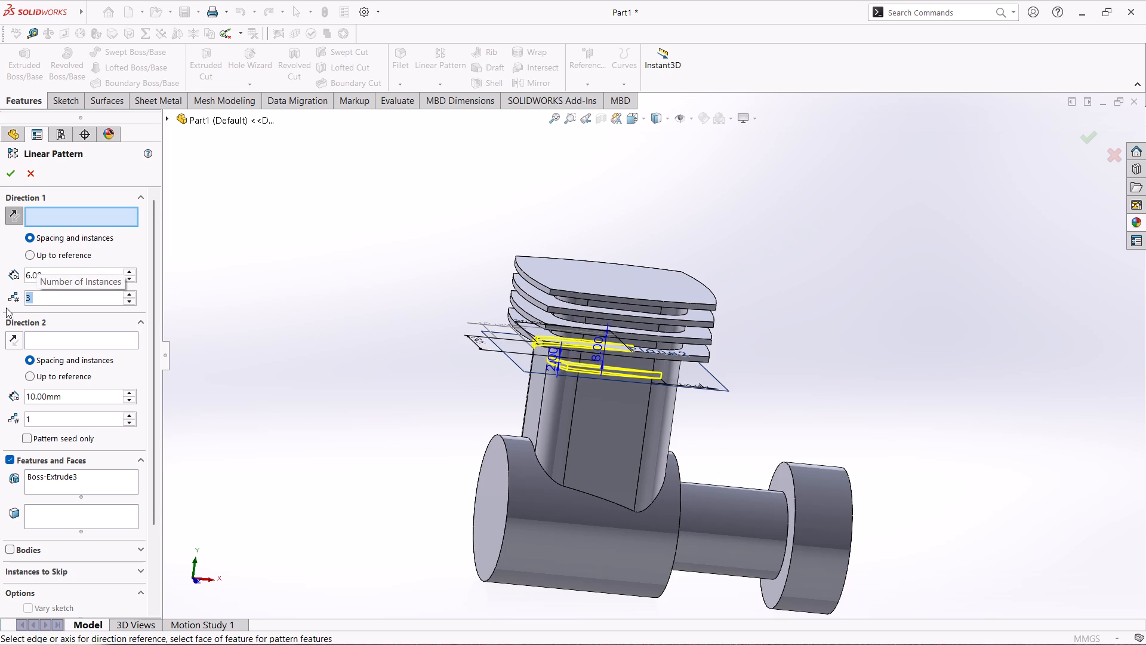
middle_drag(351, 398, 346, 333)
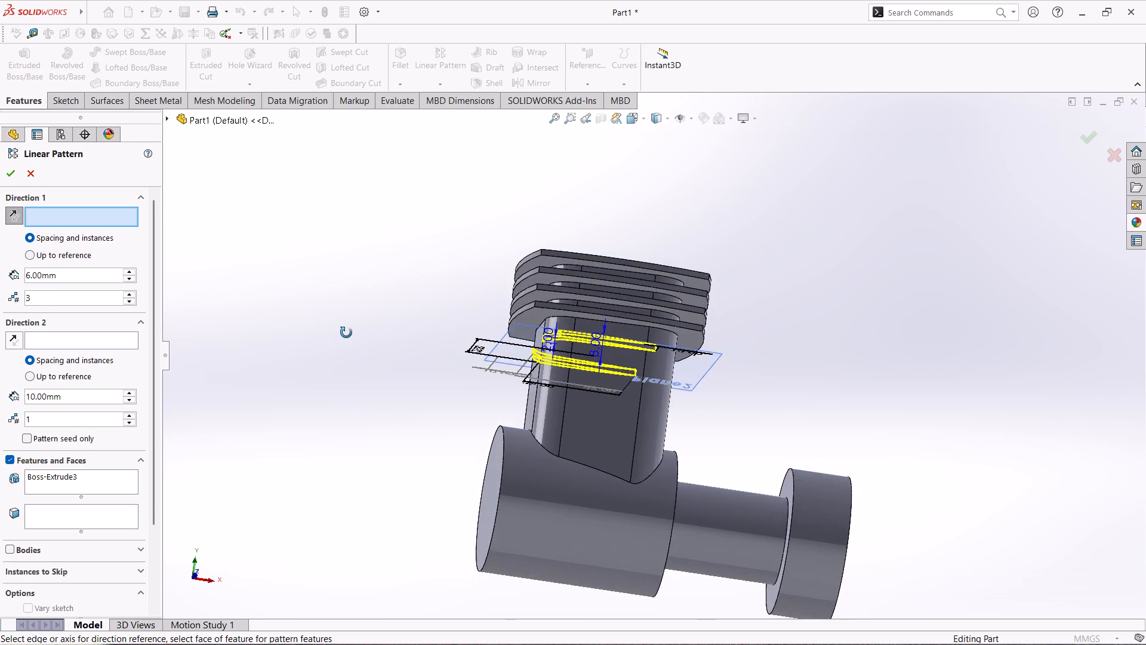
middle_drag(346, 333, 338, 376)
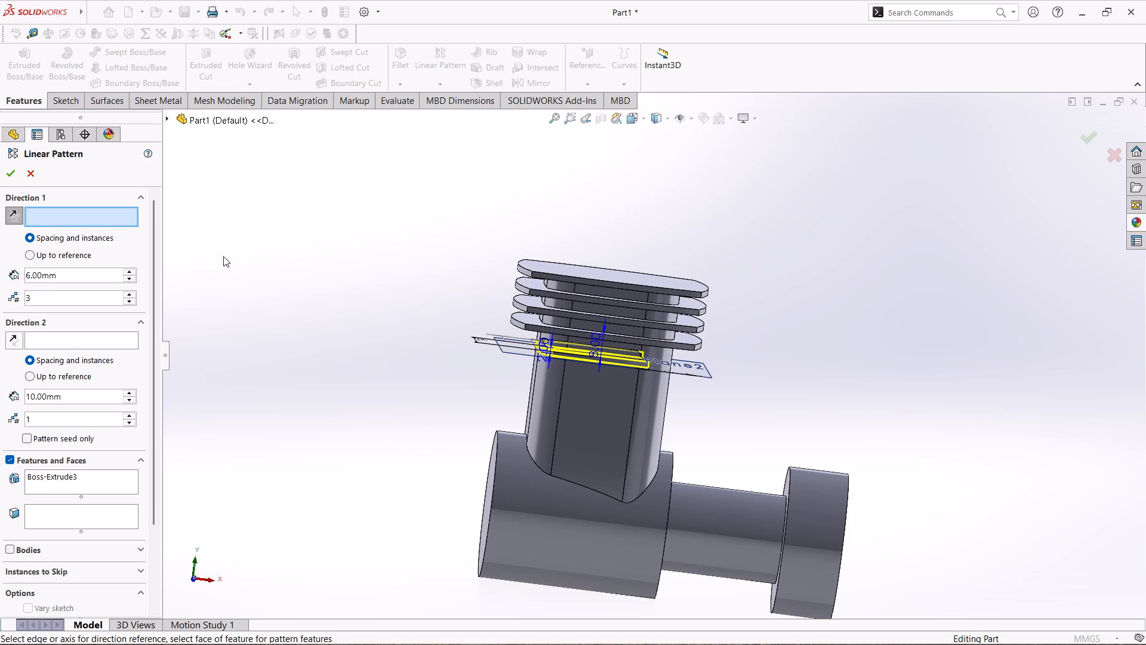
click(160, 118)
click(165, 118)
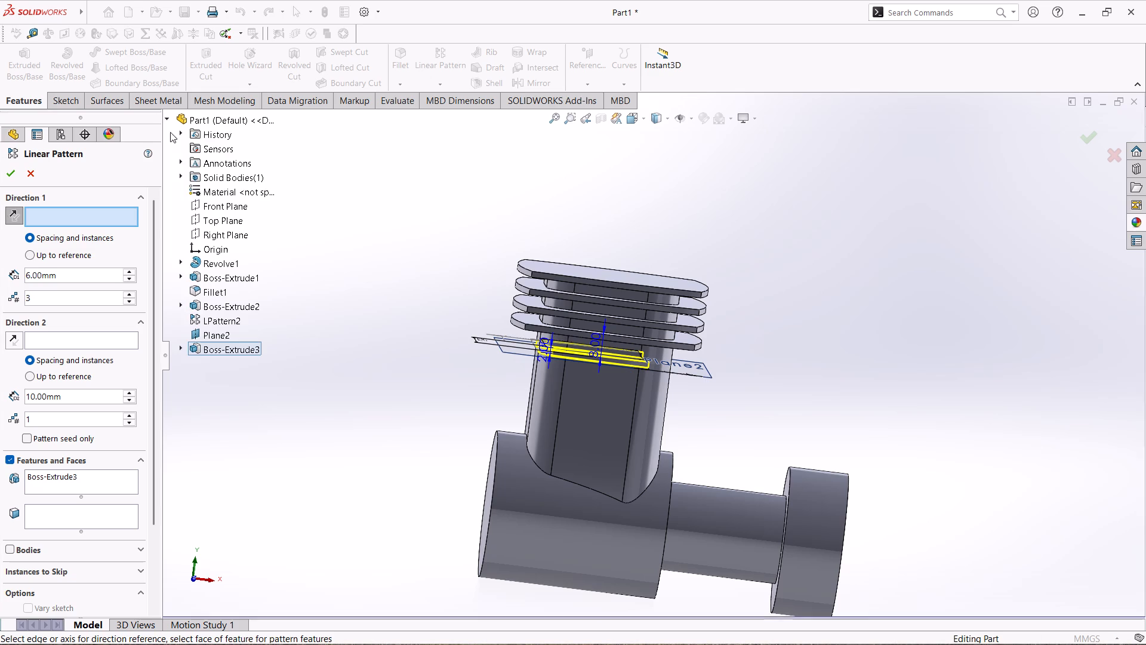
click(223, 219)
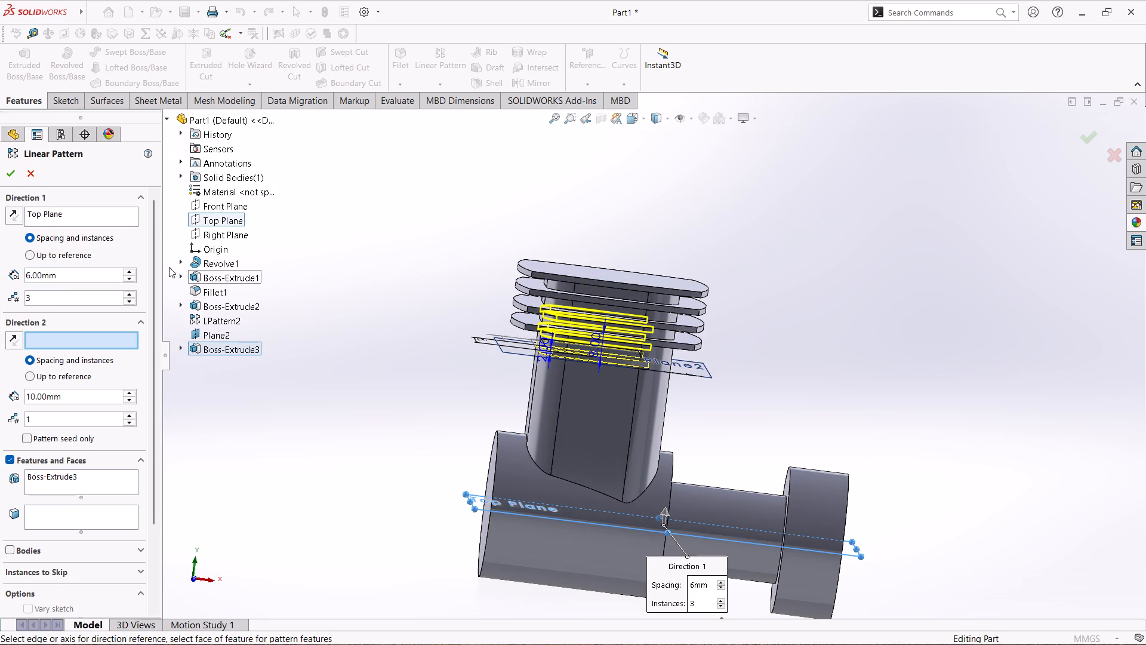
click(15, 215)
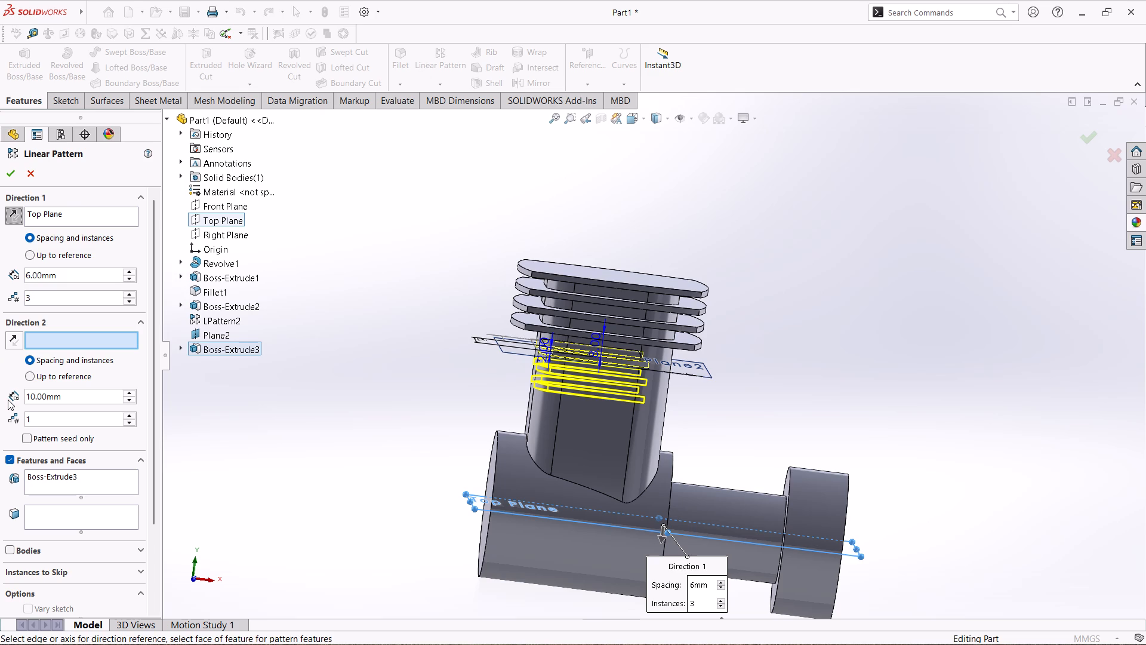
scroll(421, 444, down, 6)
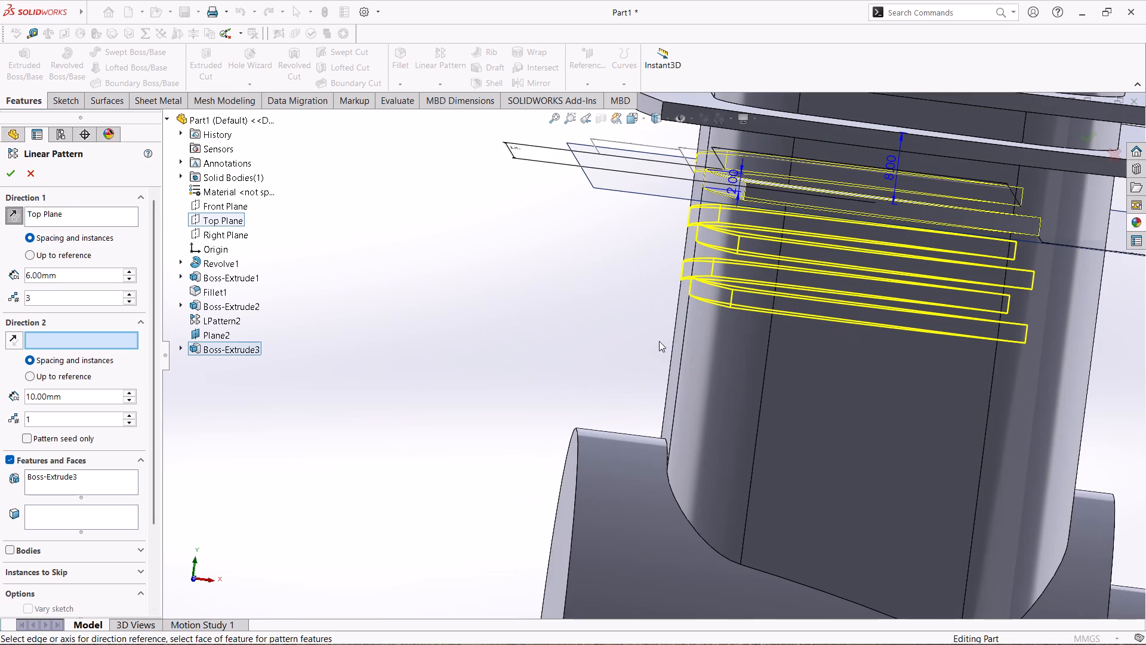
middle_click(597, 342)
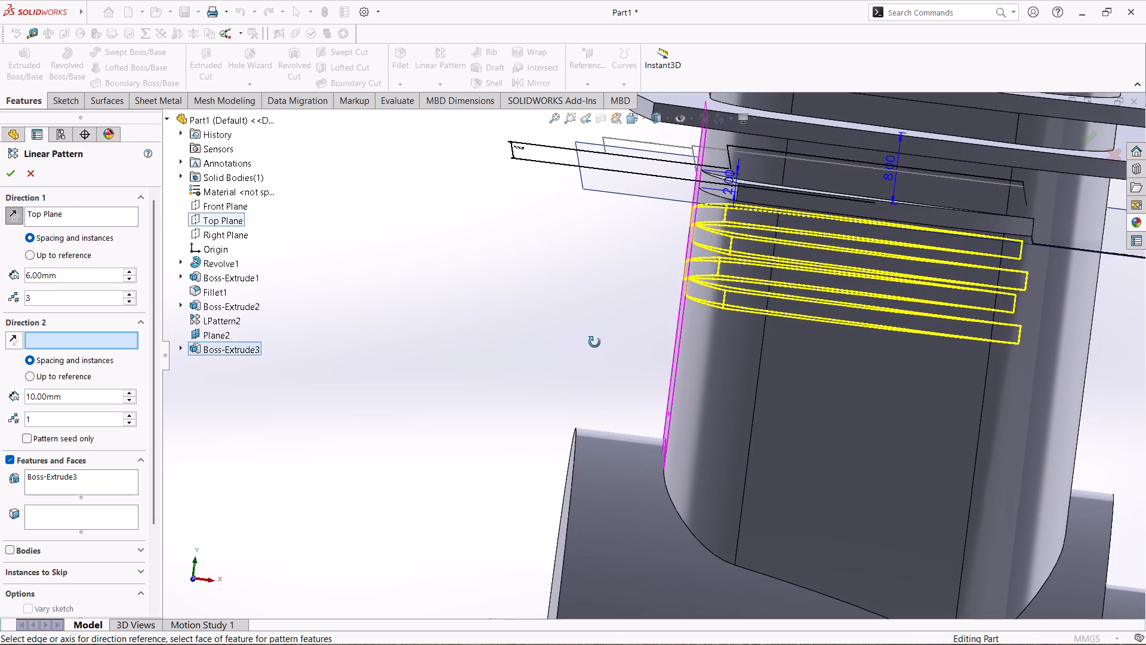
click(15, 174)
Hide Plane2.
scroll(533, 366, up, 5)
middle_drag(498, 352, 541, 379)
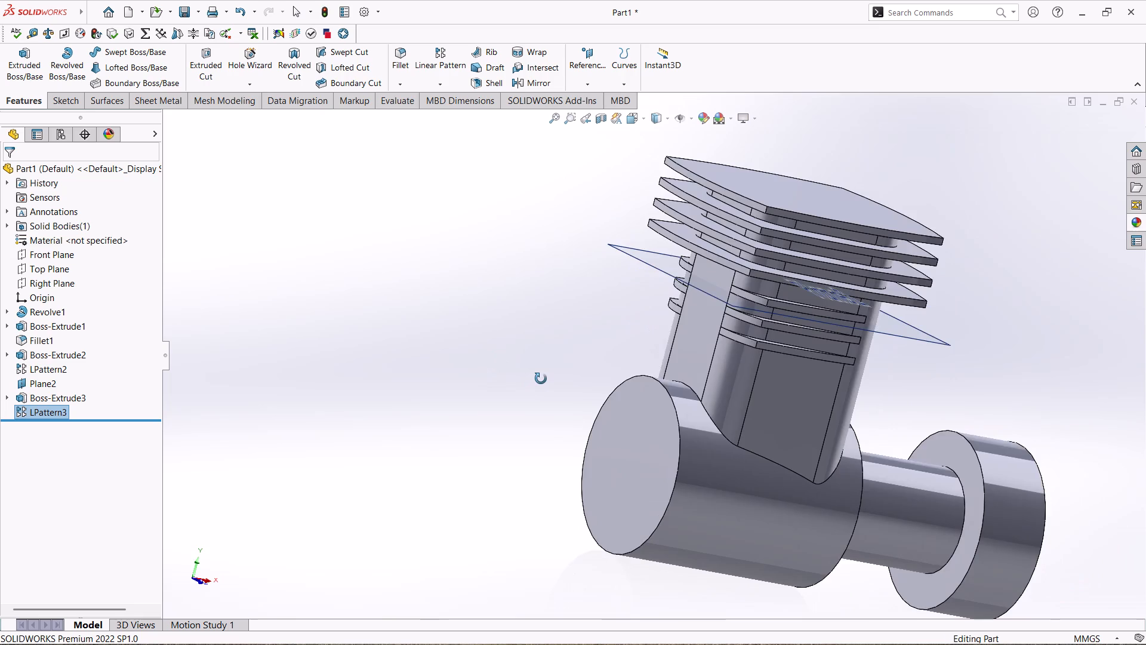
middle_drag(541, 379, 482, 371)
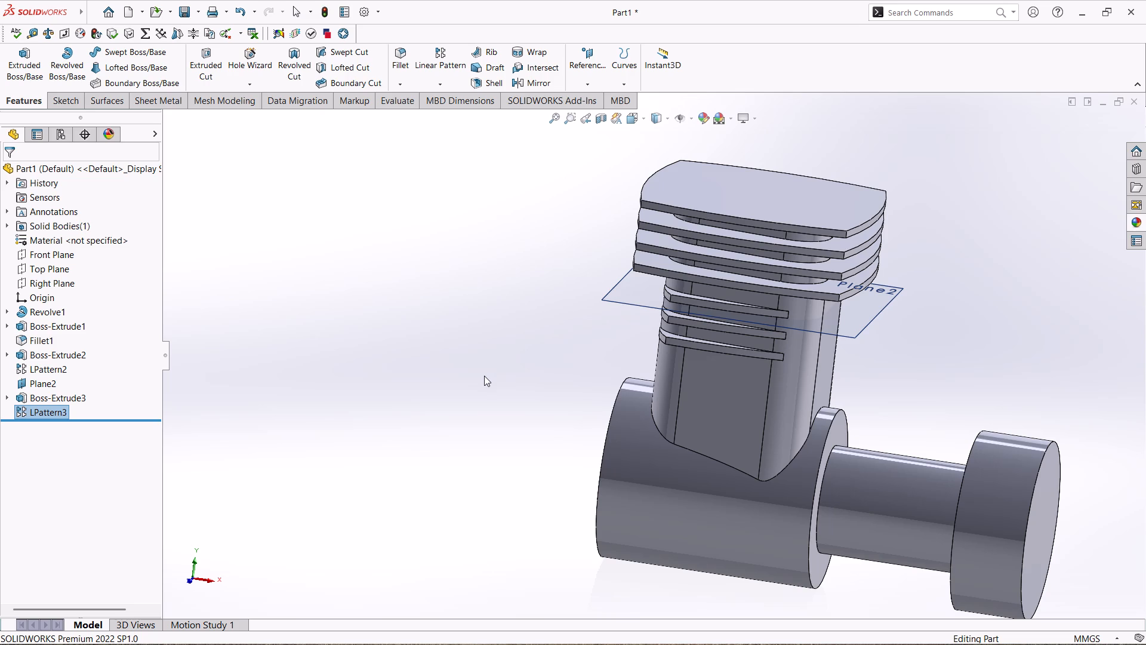
scroll(484, 376, up, 1)
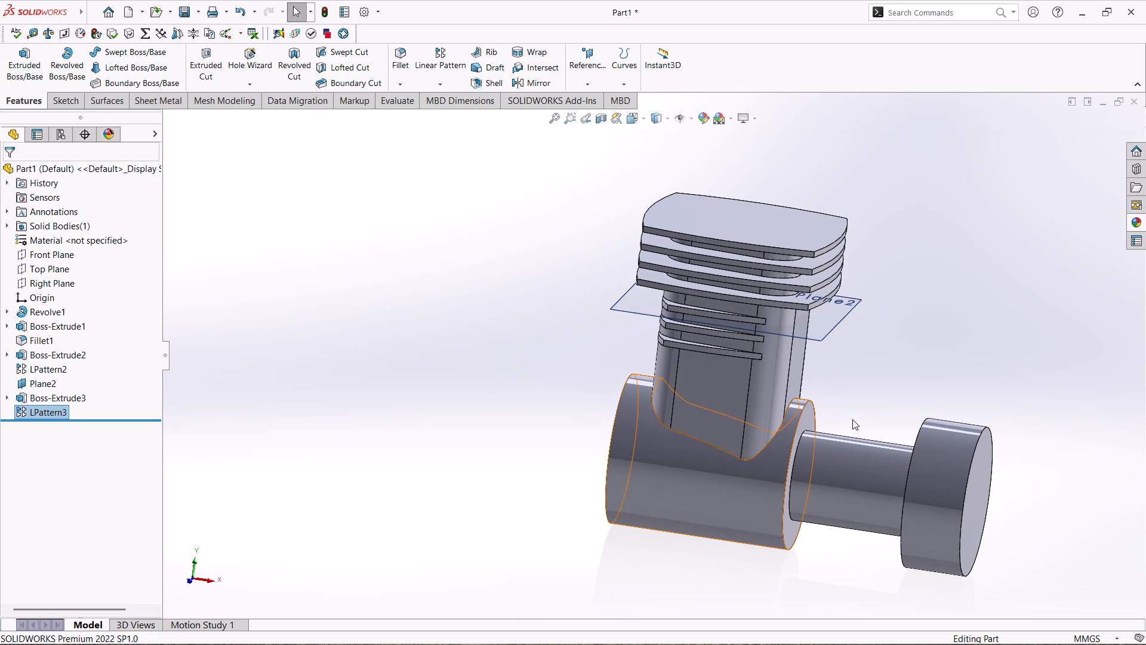
click(833, 308)
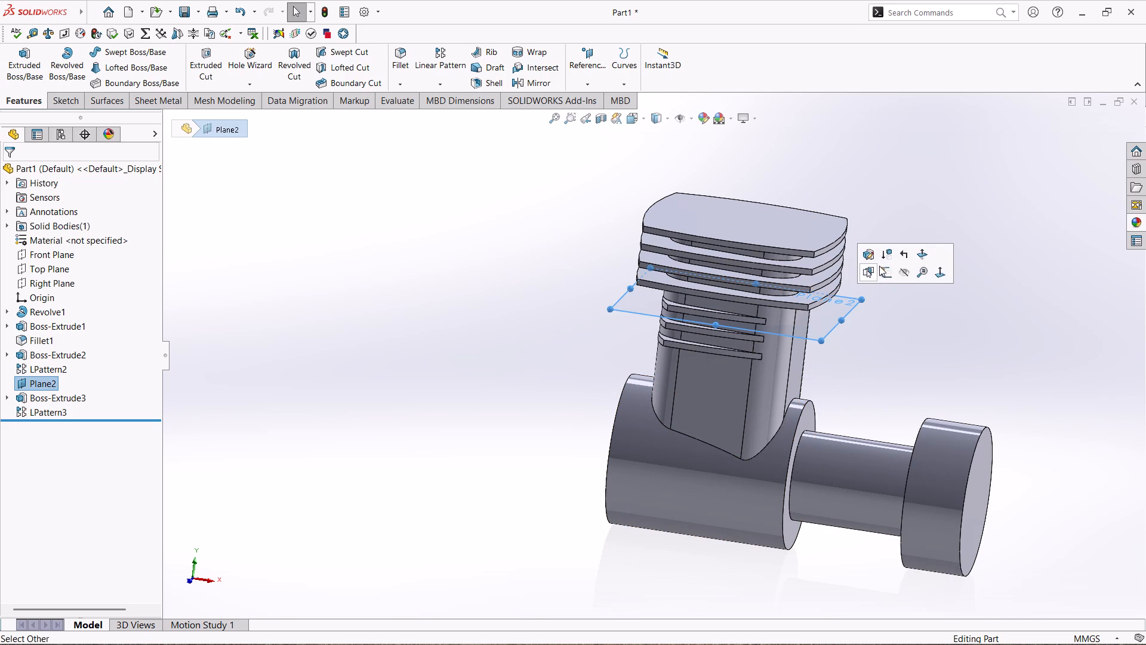
click(904, 274)
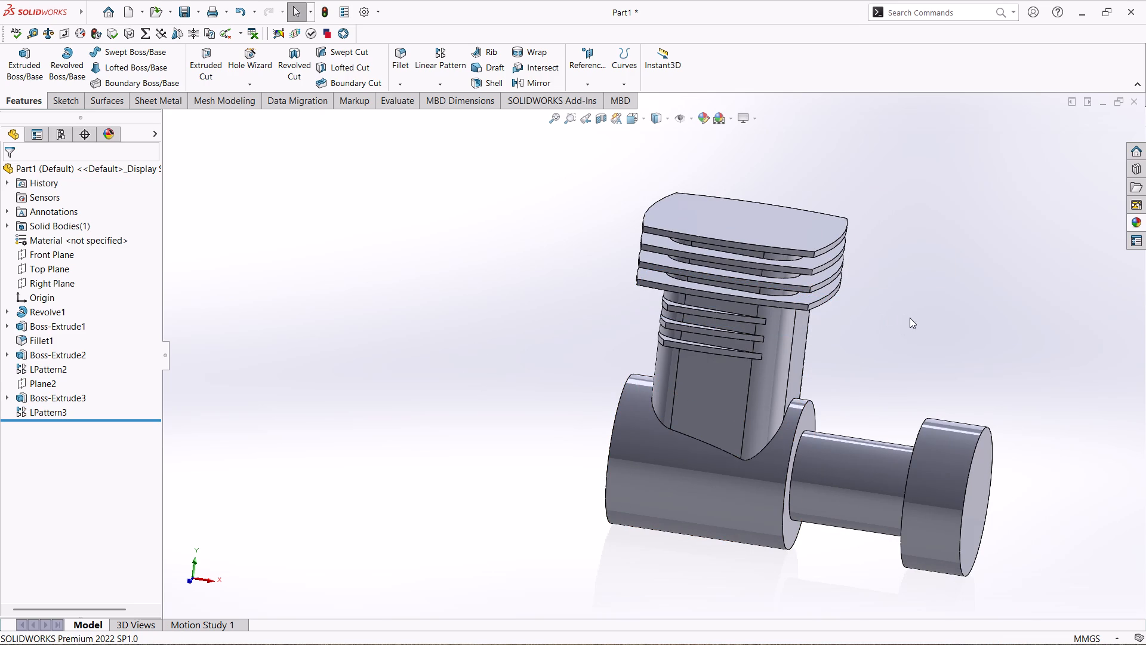
Start a sketch on the end disc's outer face and draw an origin-centred rectangle about 94.8 mm wide and 63.4 mm high.
middle_drag(954, 352, 911, 363)
click(972, 492)
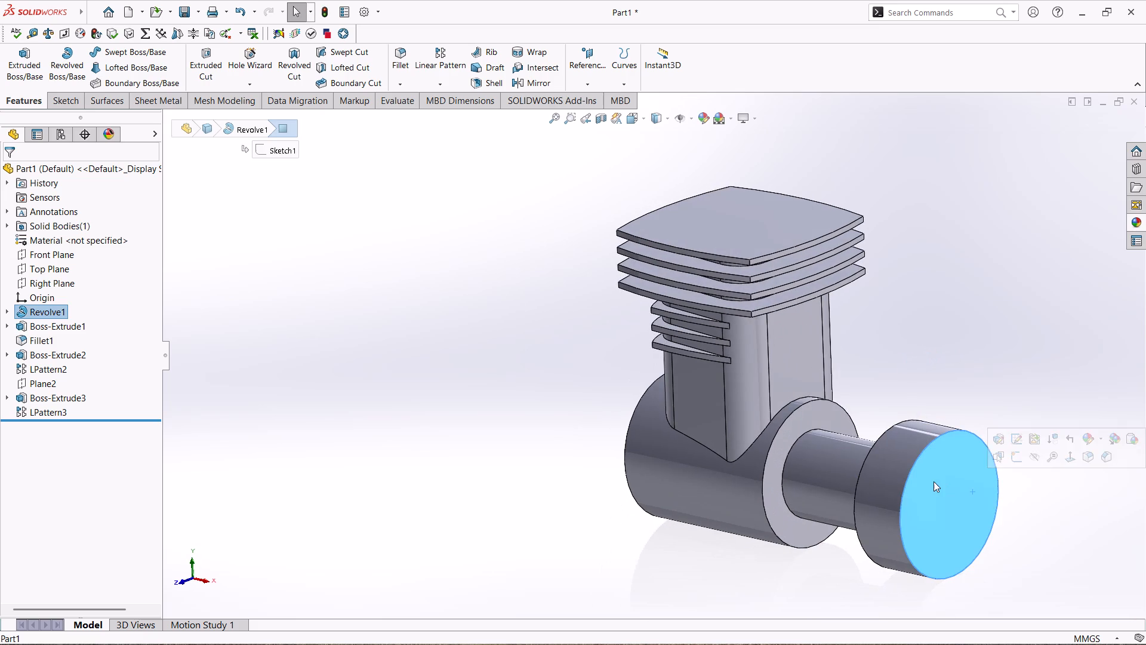
click(1021, 460)
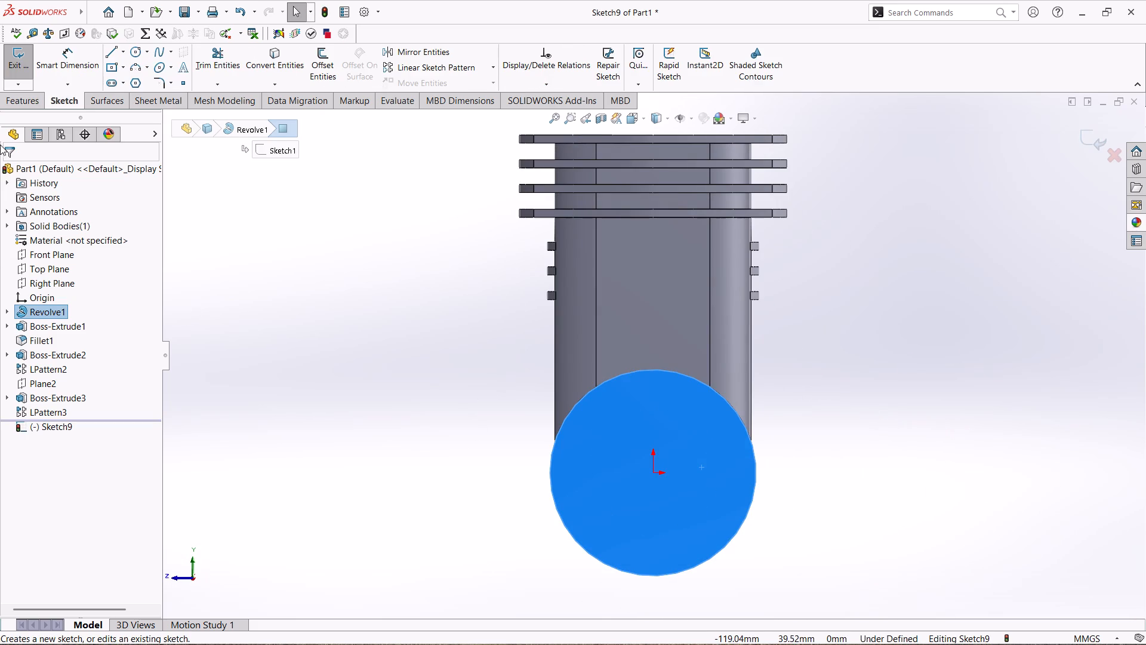
click(127, 64)
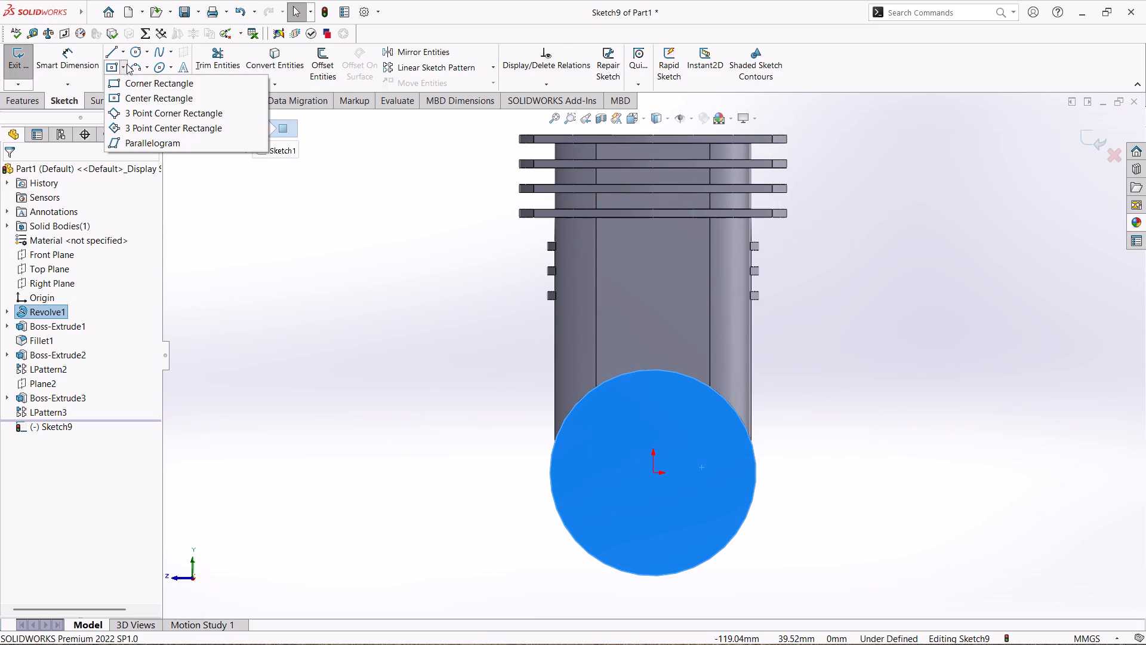
click(140, 99)
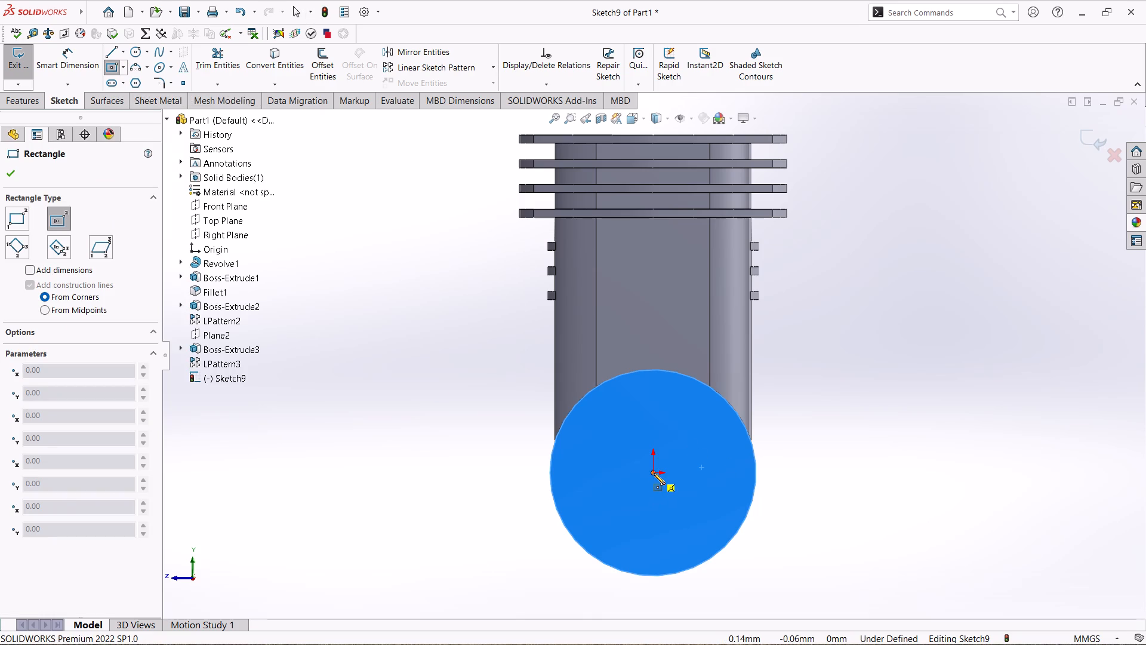
click(654, 473)
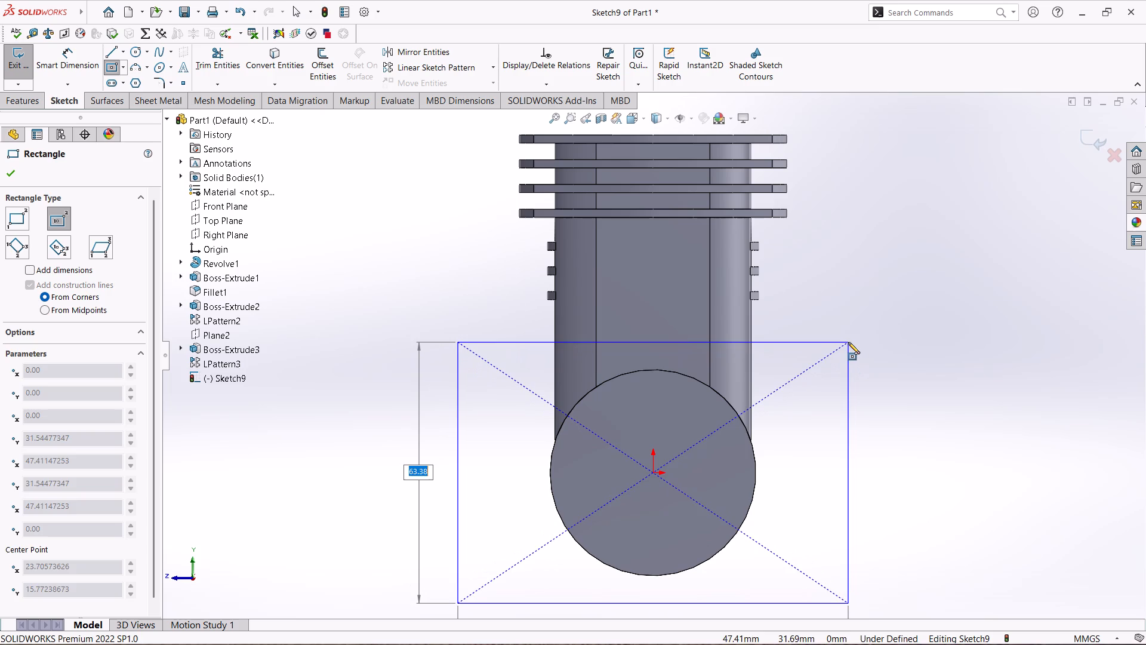
click(848, 342)
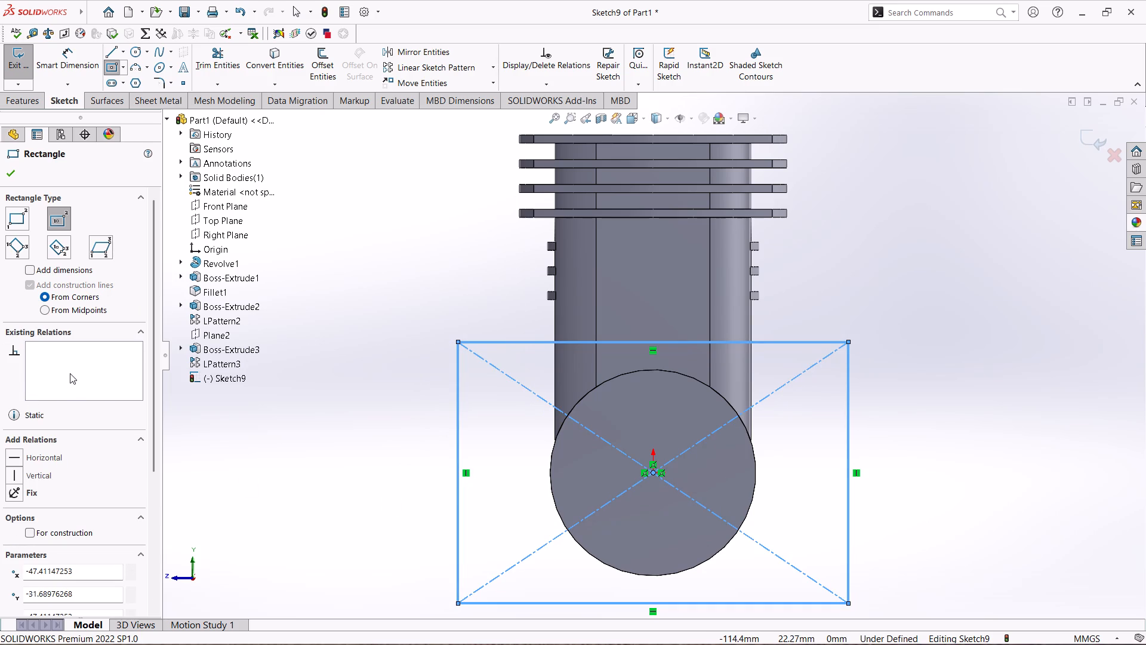
Convert the origin-centred rectangle to construction geometry.
click(33, 533)
click(11, 174)
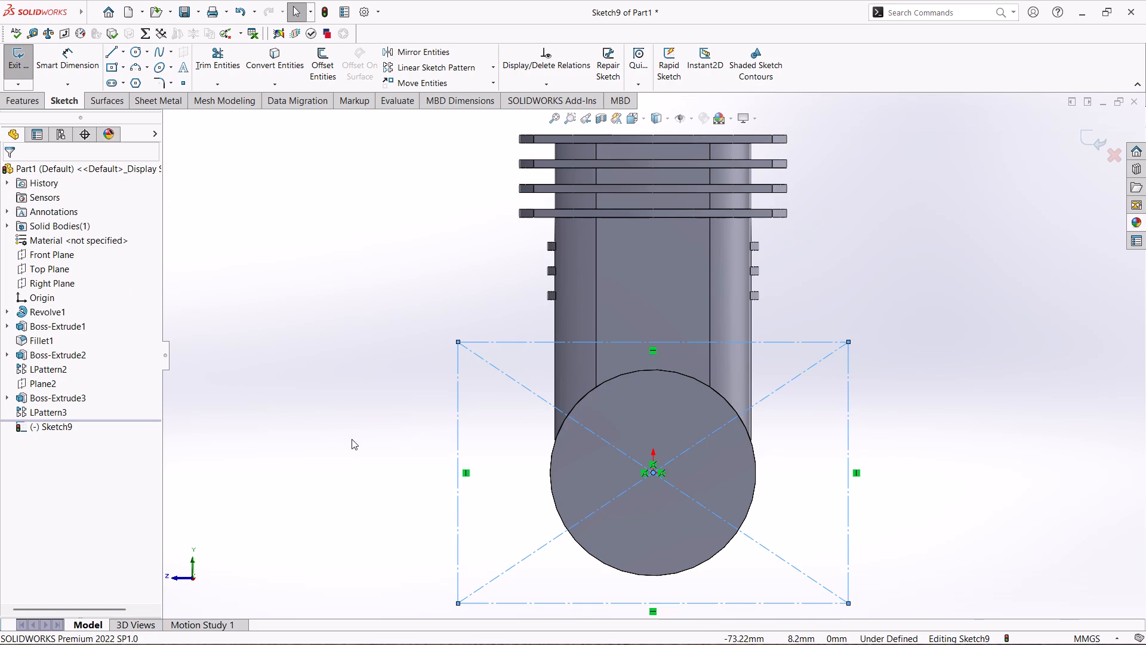
Add an Equal relation between the construction rectangle's vertical side and top side to make it a square.
shift+click(458, 435)
right_drag(32, 261, 44, 261)
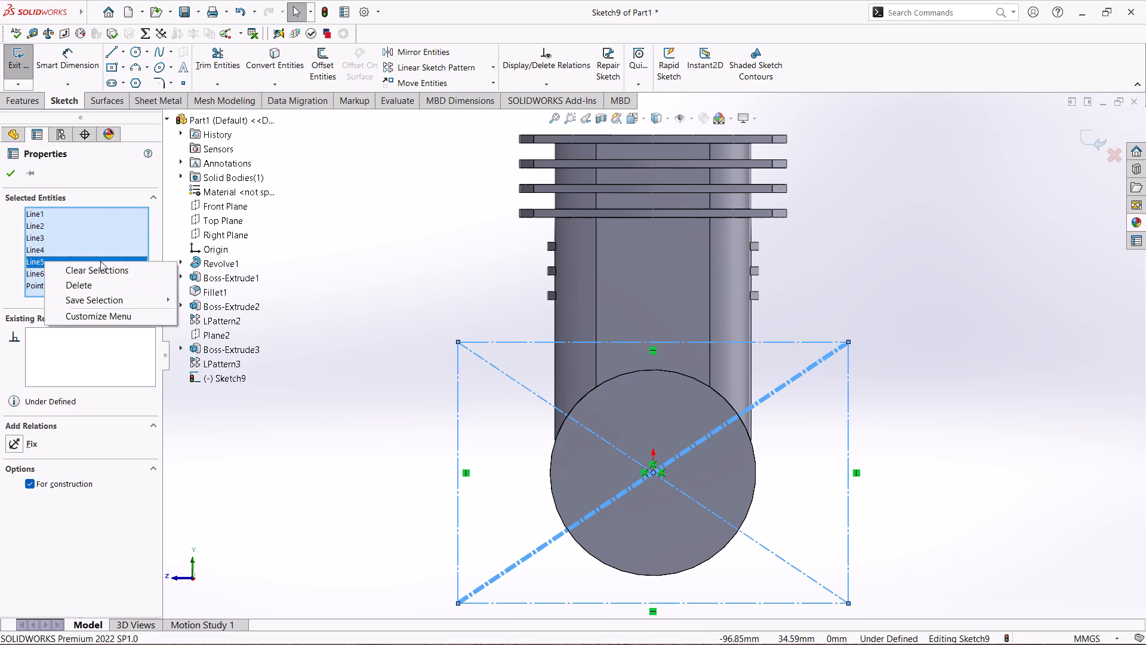
click(110, 272)
click(12, 176)
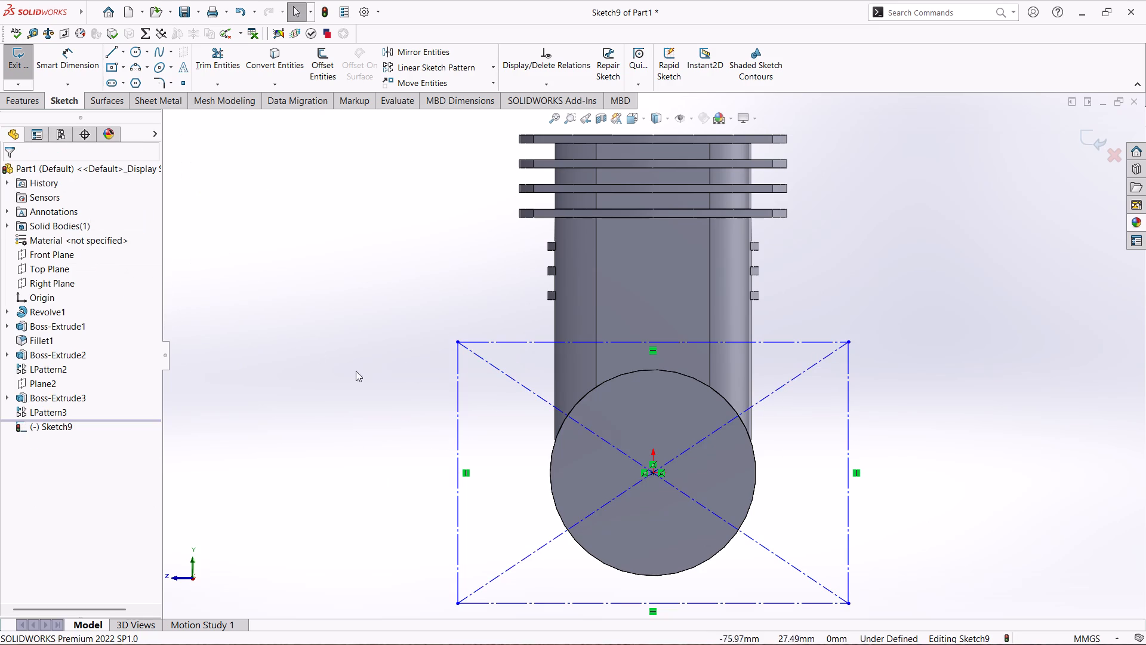
shift+click(458, 425)
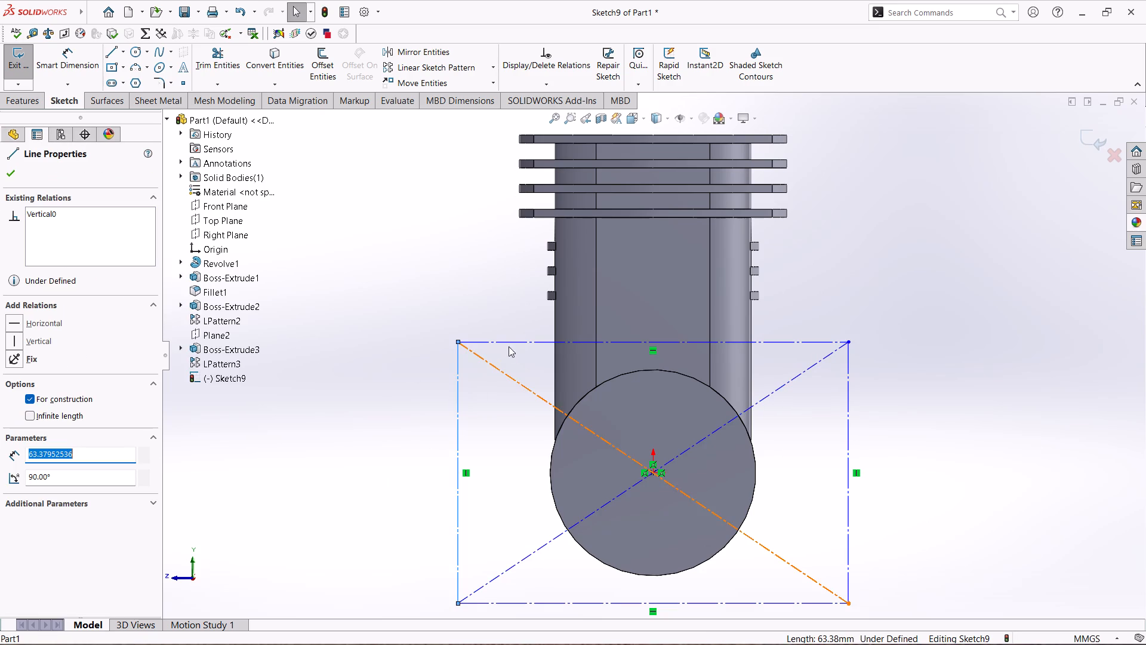
shift+click(513, 342)
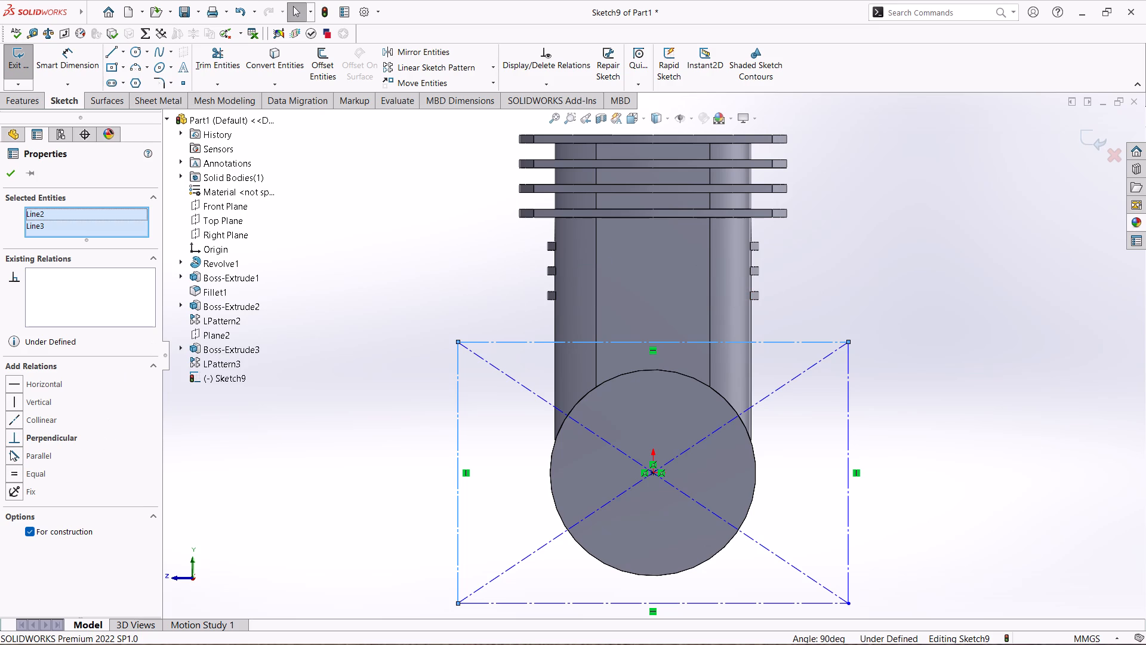
click(16, 472)
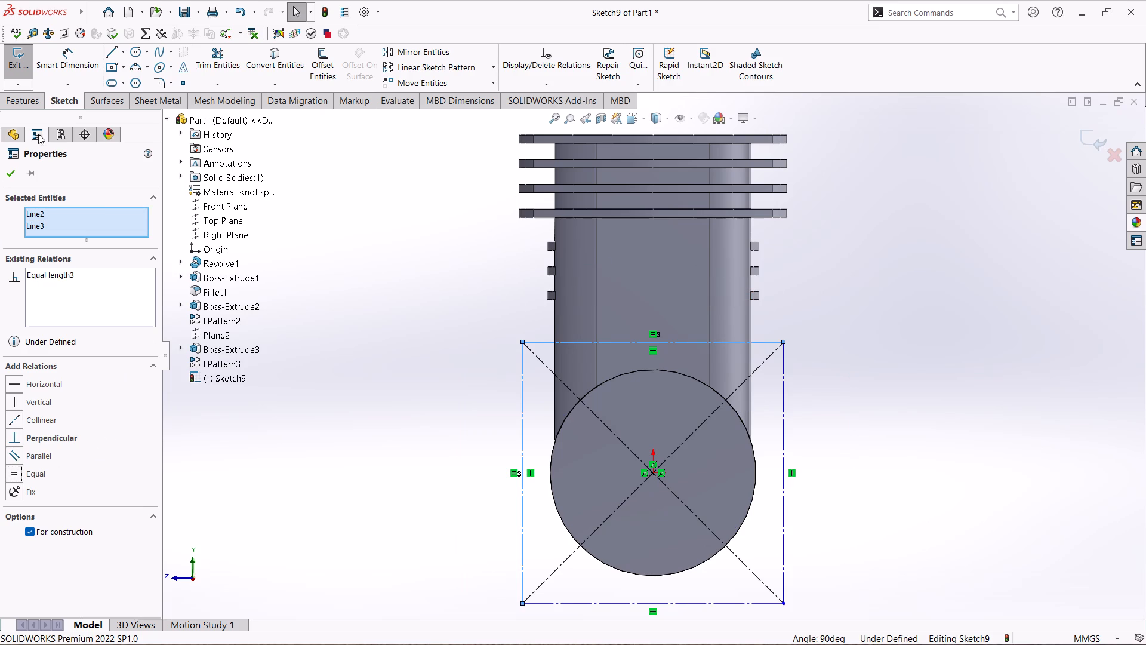
Draw circles centred on the square's two upper corners, the upper-left one about 13.5 mm in diameter.
click(136, 54)
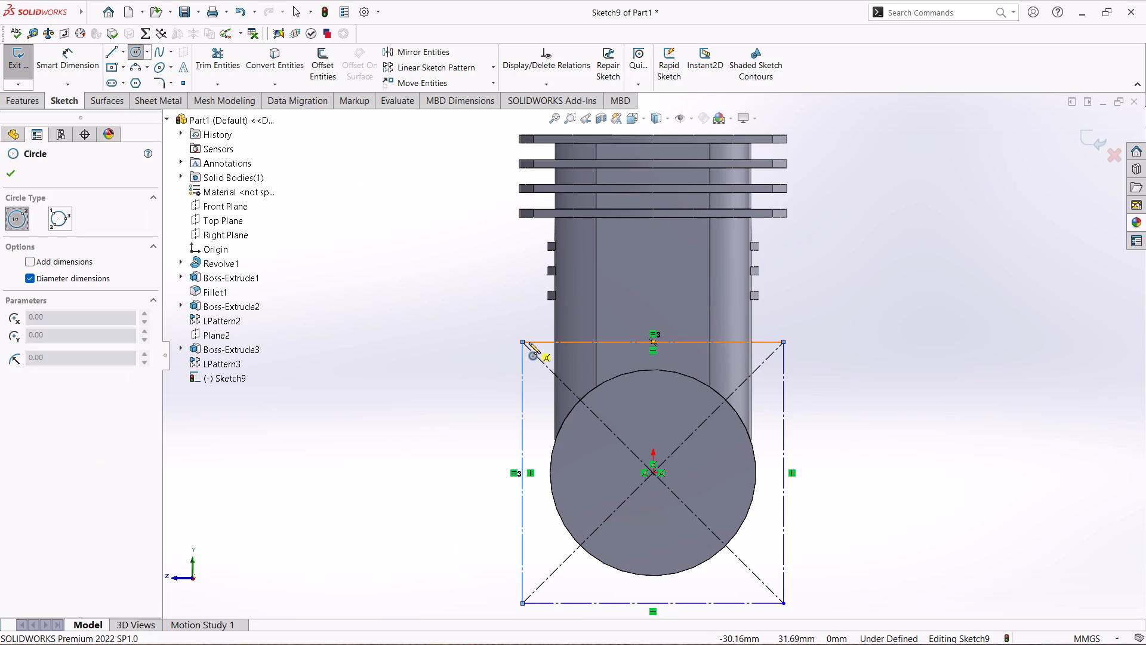
click(523, 342)
click(506, 320)
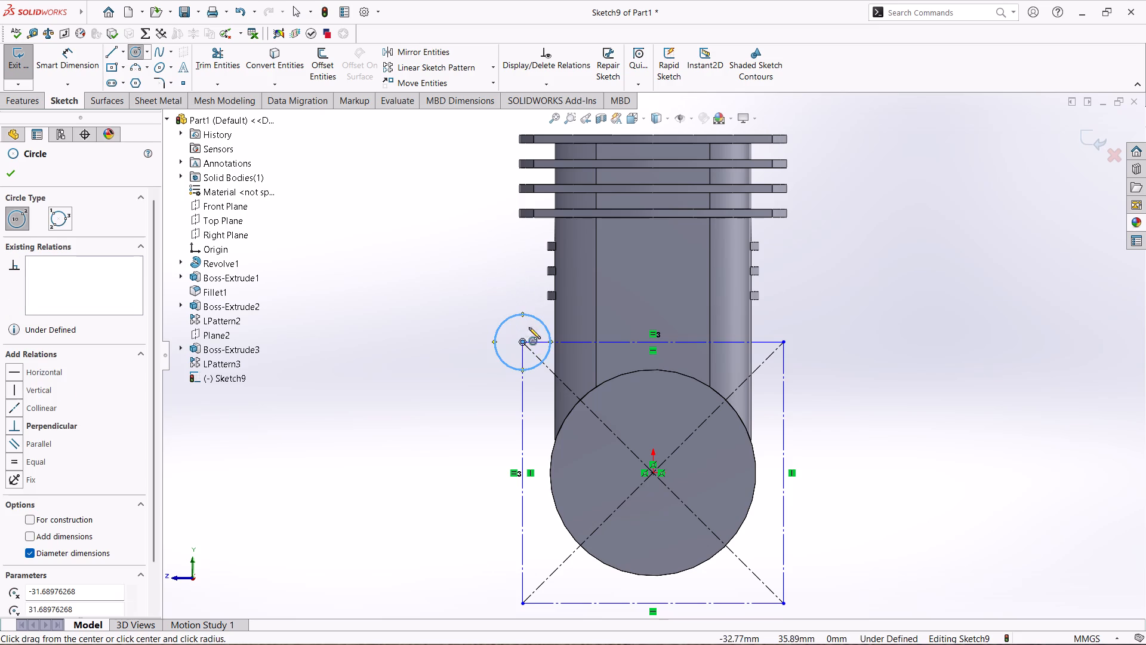
click(784, 342)
click(795, 324)
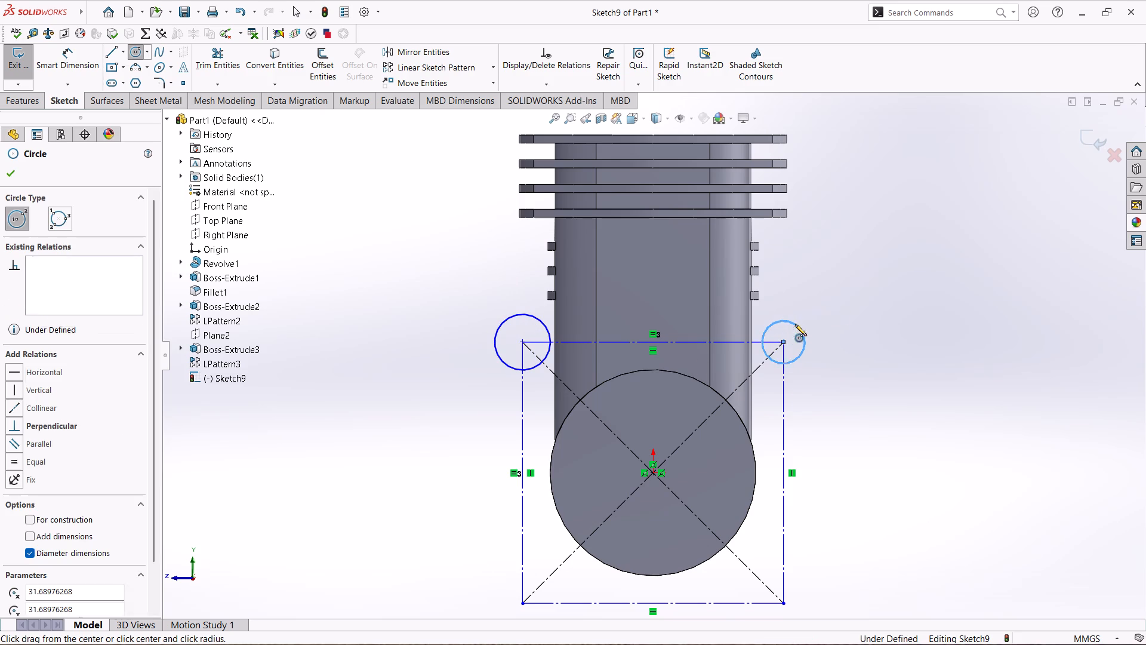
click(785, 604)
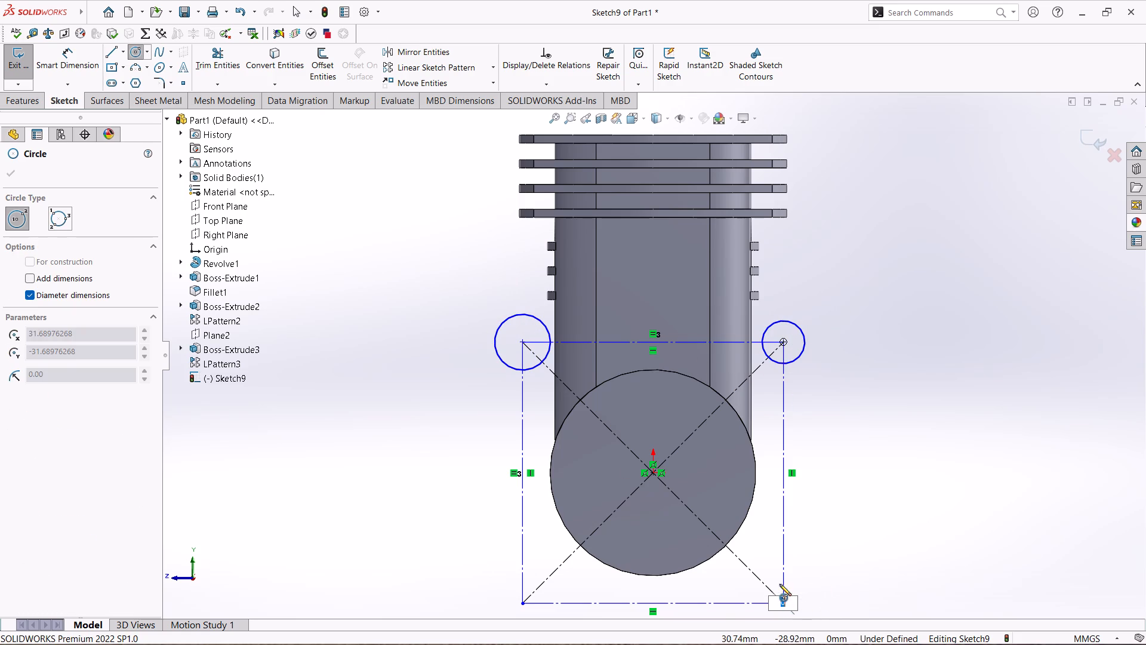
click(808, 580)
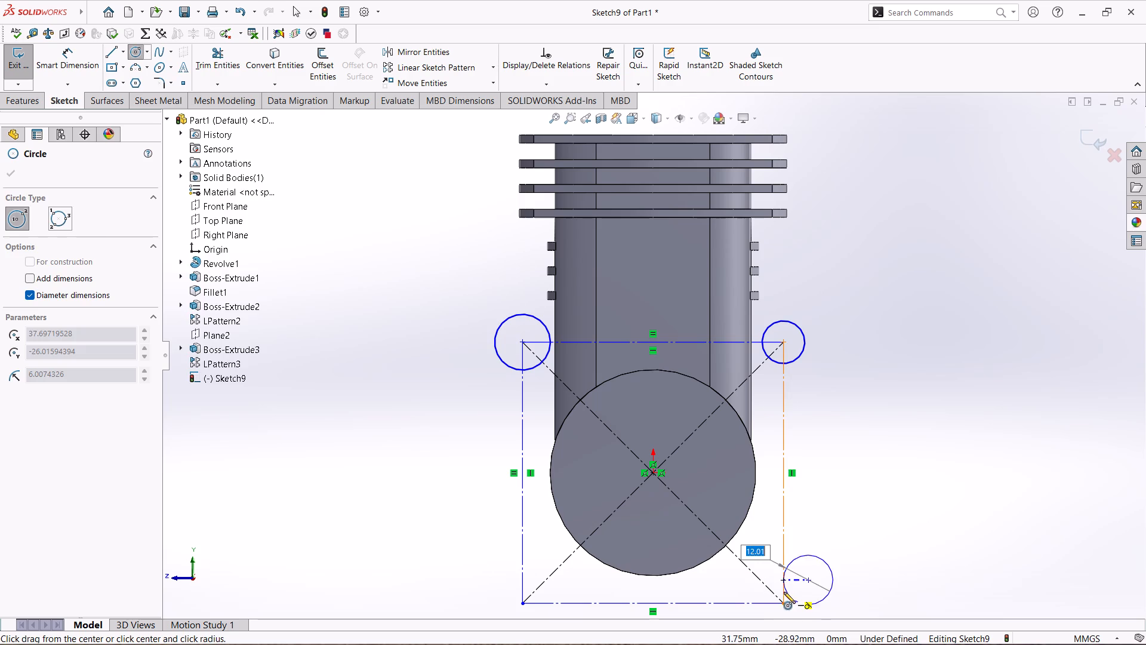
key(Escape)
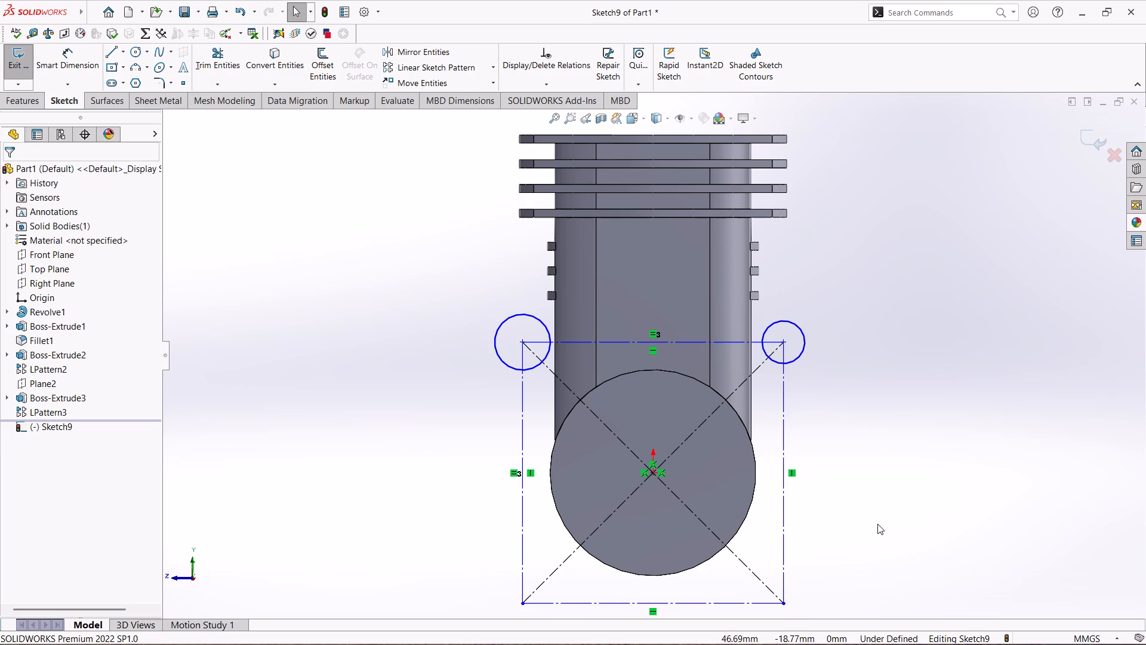
Draw circles centred on the square's lower corners, about 15.5 mm in diameter at lower right and 21.5 mm at lower left.
right_drag(880, 521, 943, 518)
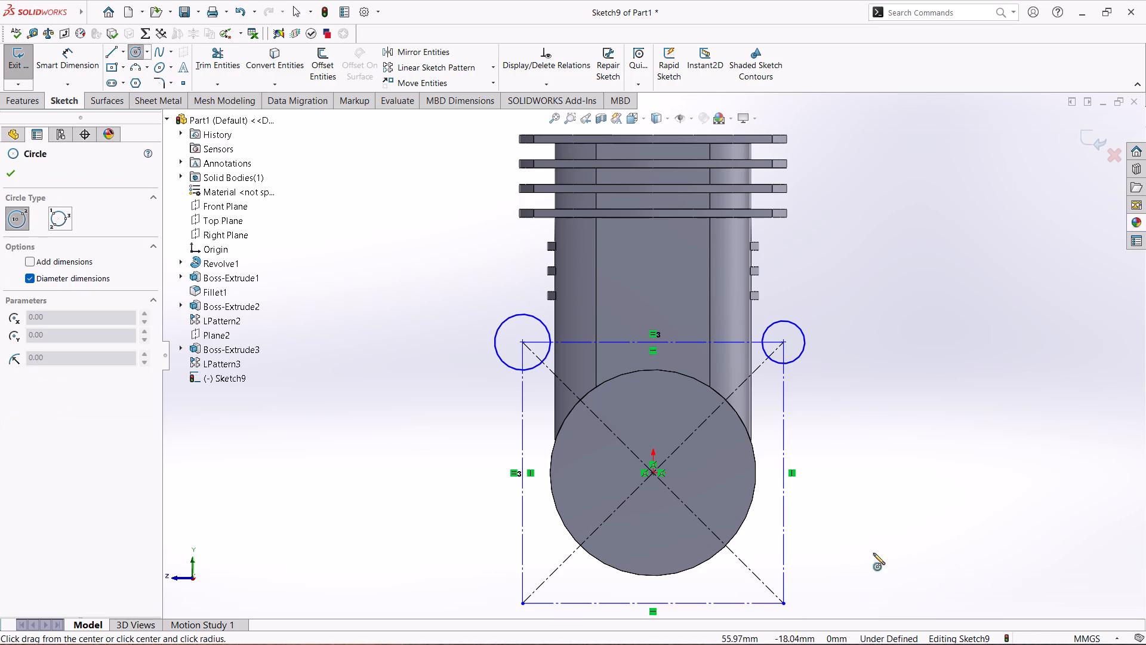
click(784, 604)
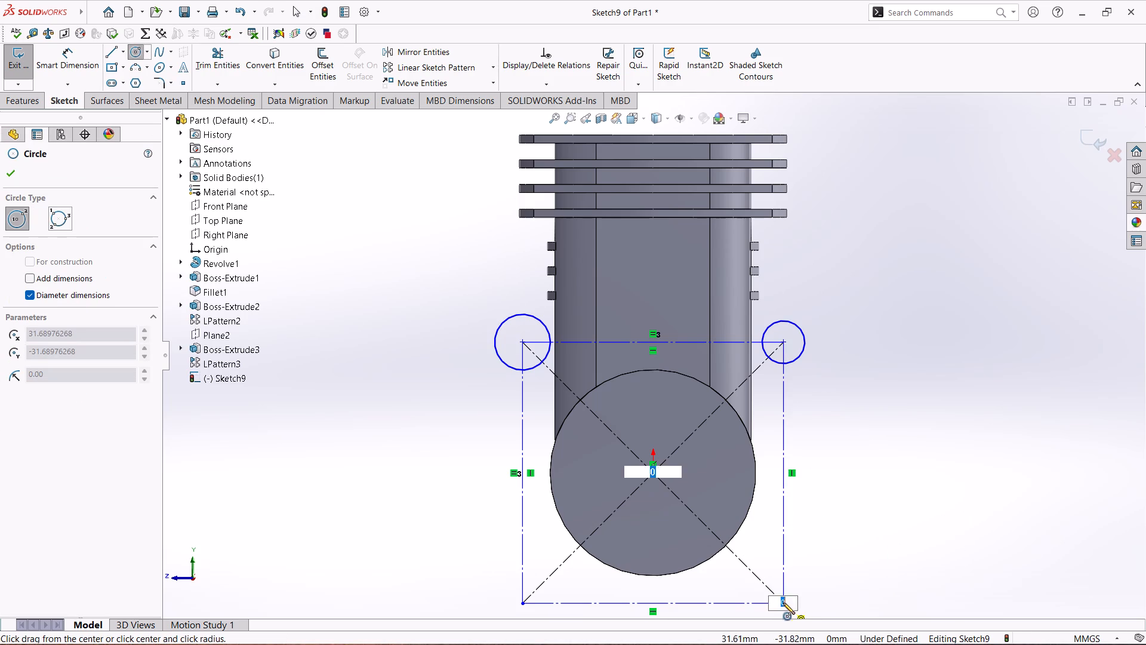
click(806, 580)
scroll(811, 580, up, 3)
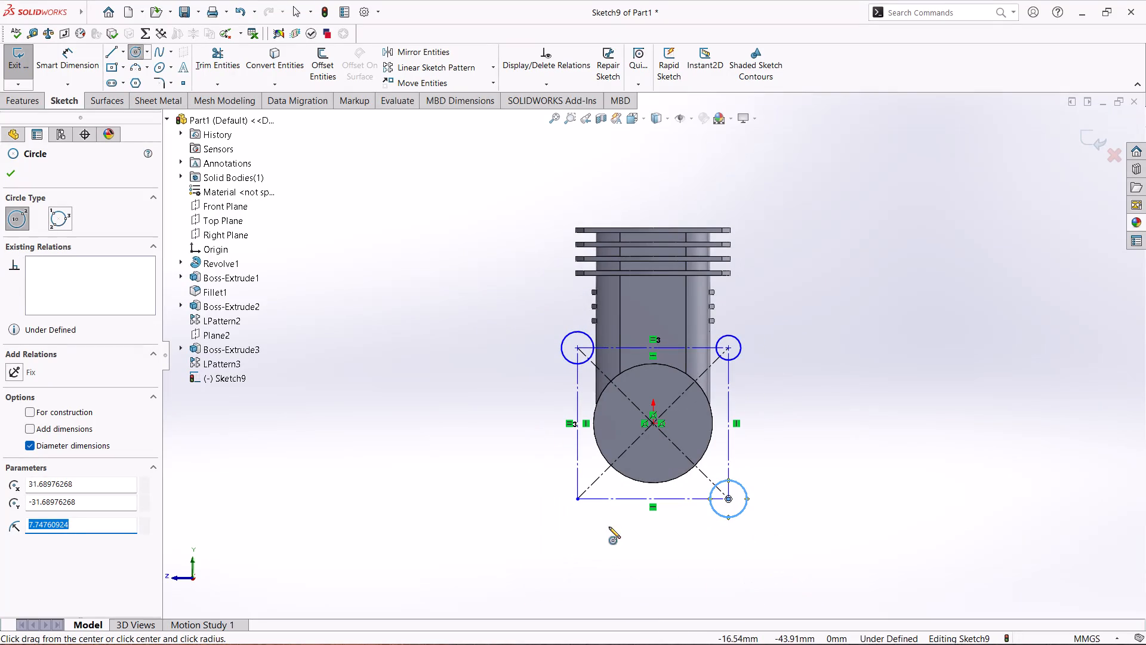
click(578, 501)
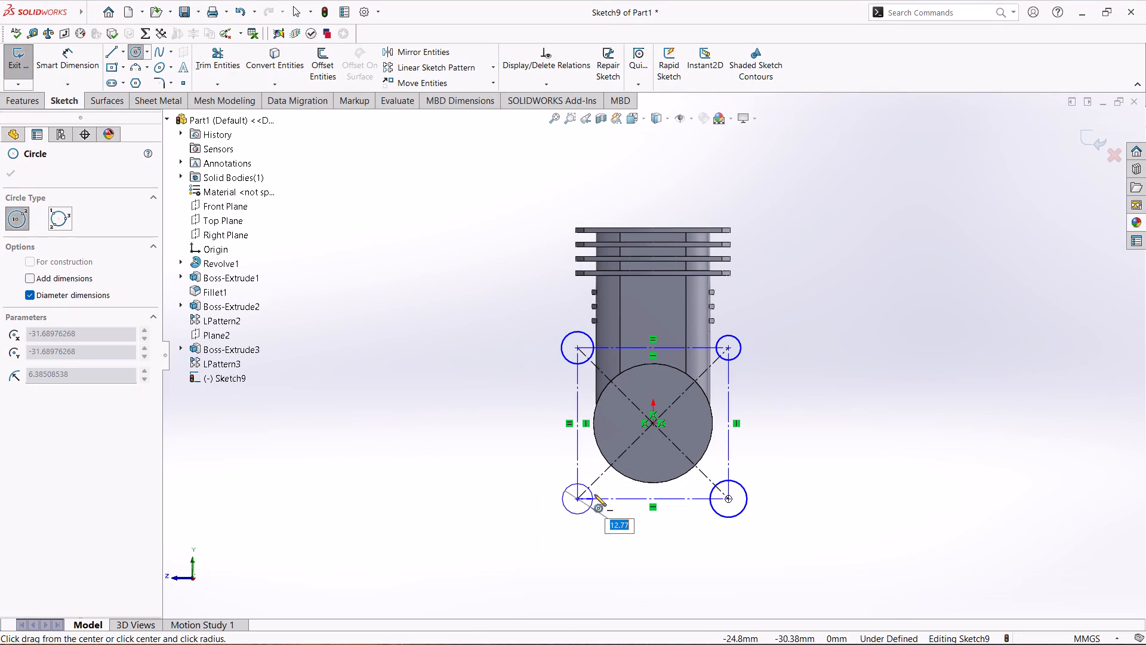
click(602, 490)
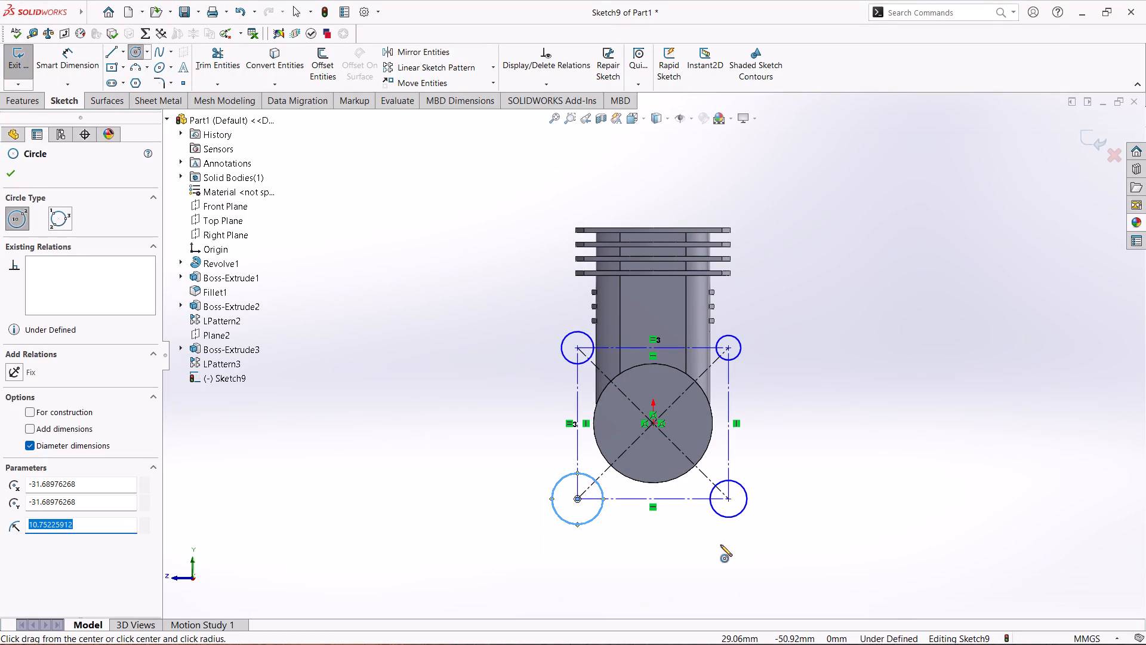
right_click(421, 439)
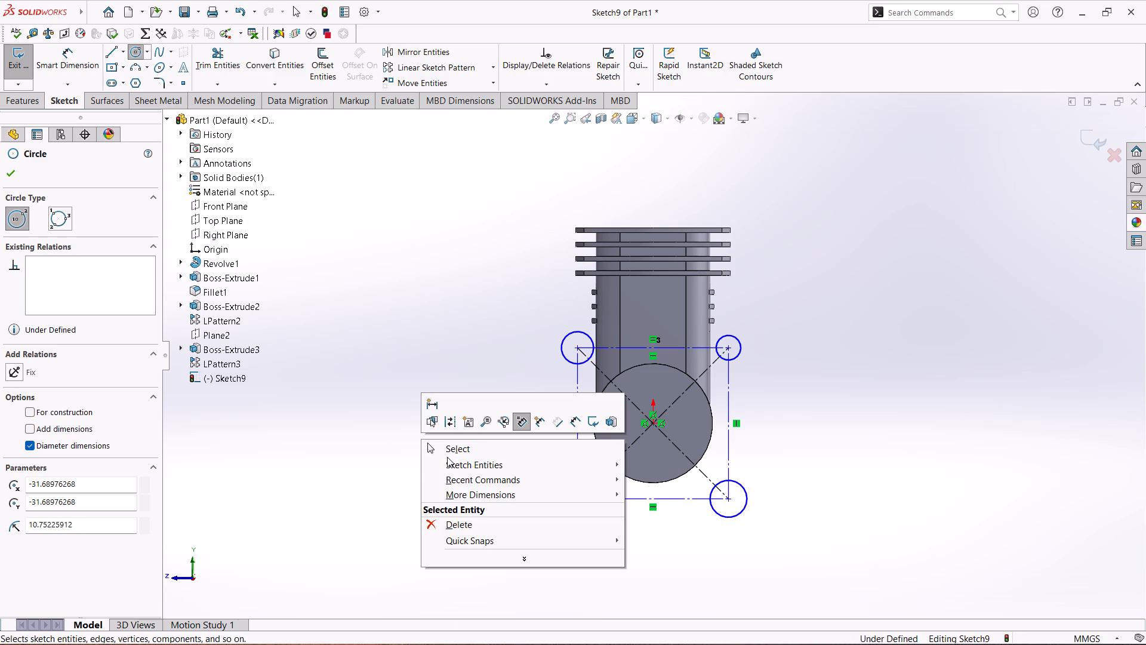
click(448, 451)
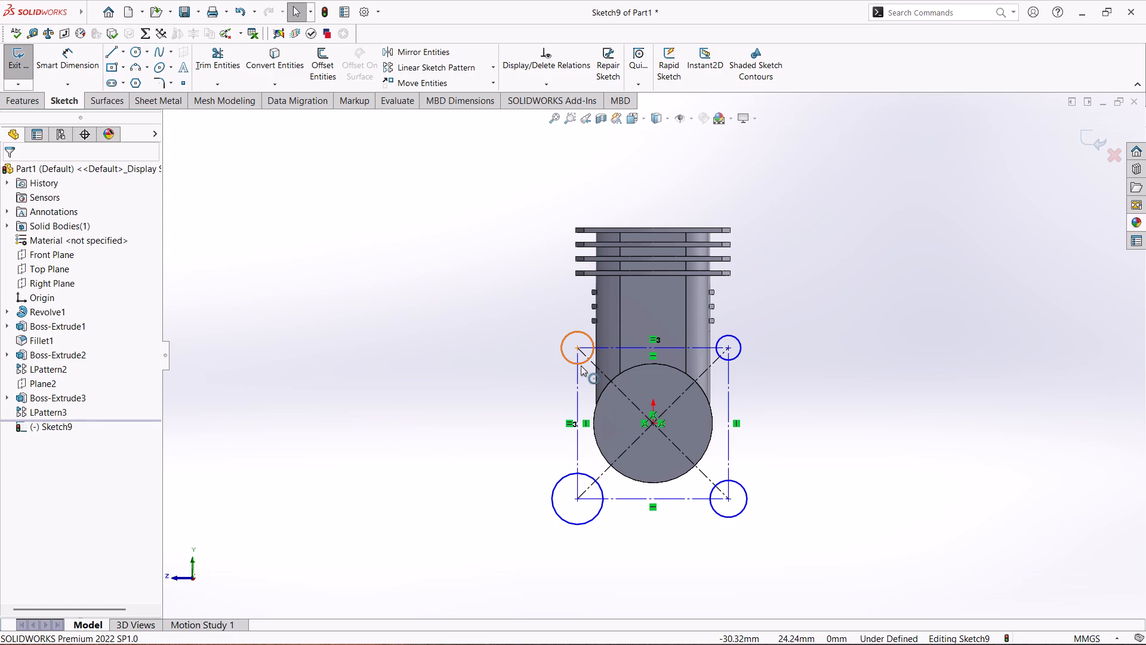
Make the four corner circles equal in size with an Equal relation.
ctrl+click(582, 361)
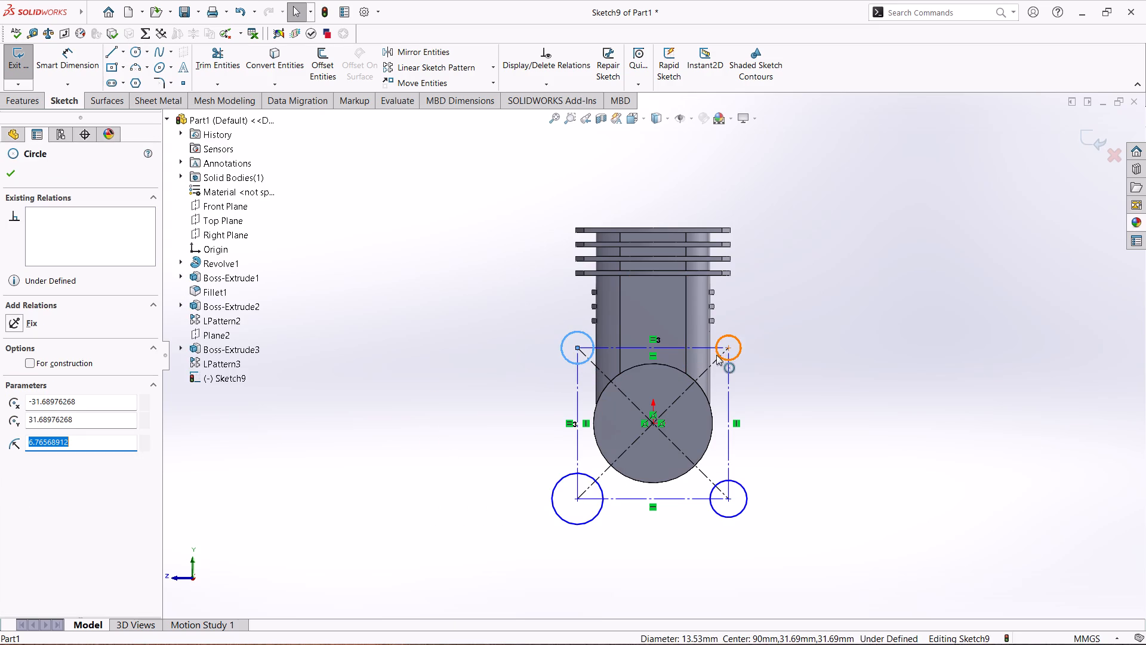
ctrl+click(734, 355)
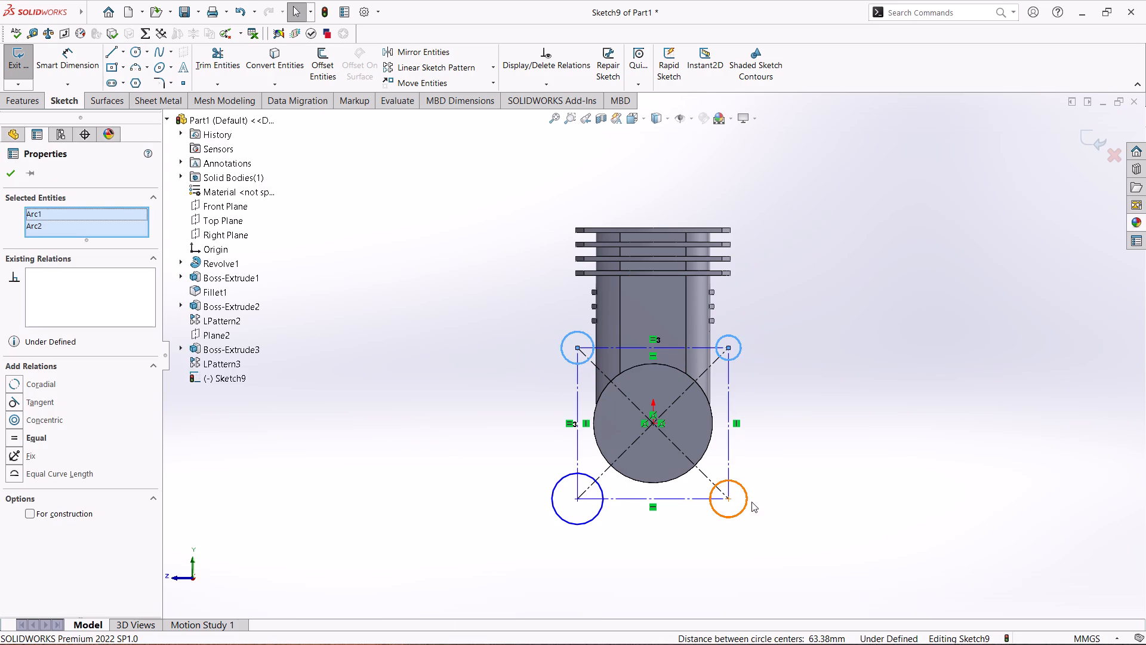
ctrl+click(743, 504)
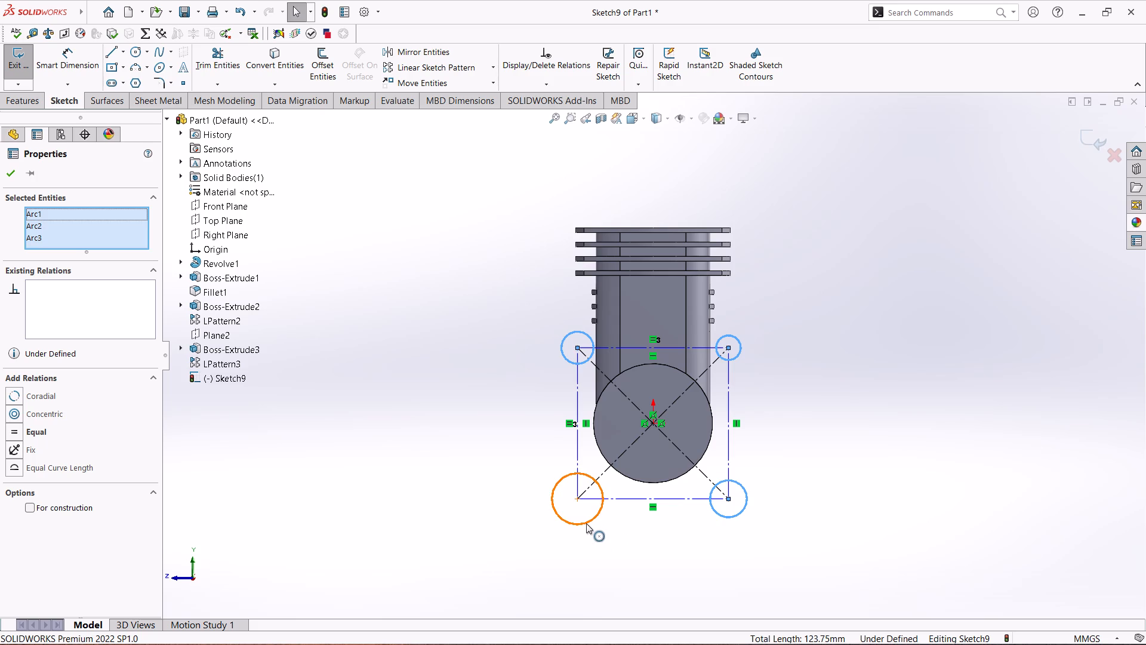
ctrl+click(588, 521)
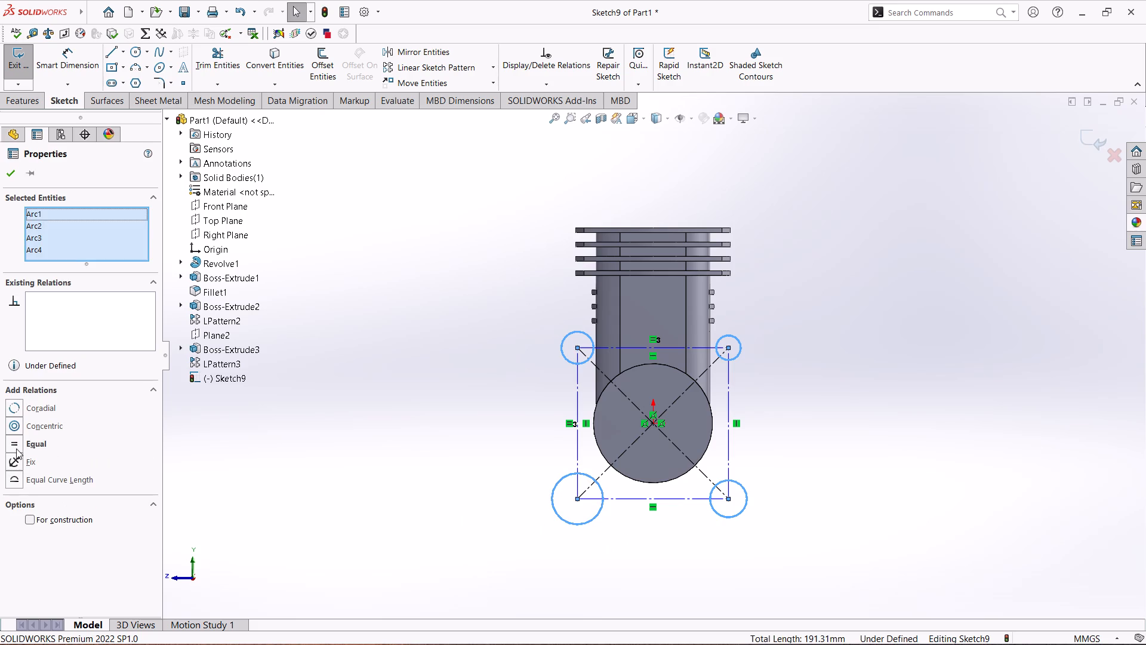
click(14, 444)
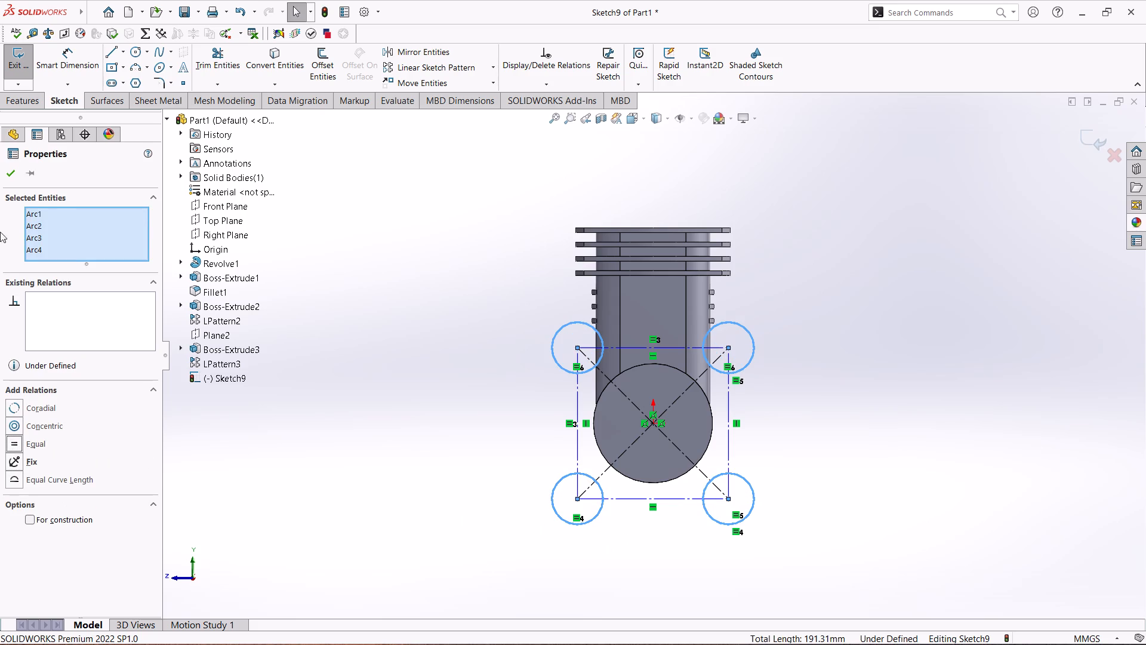
click(15, 176)
Dimension the upper-left corner circle to a diameter of 10 mm.
click(78, 51)
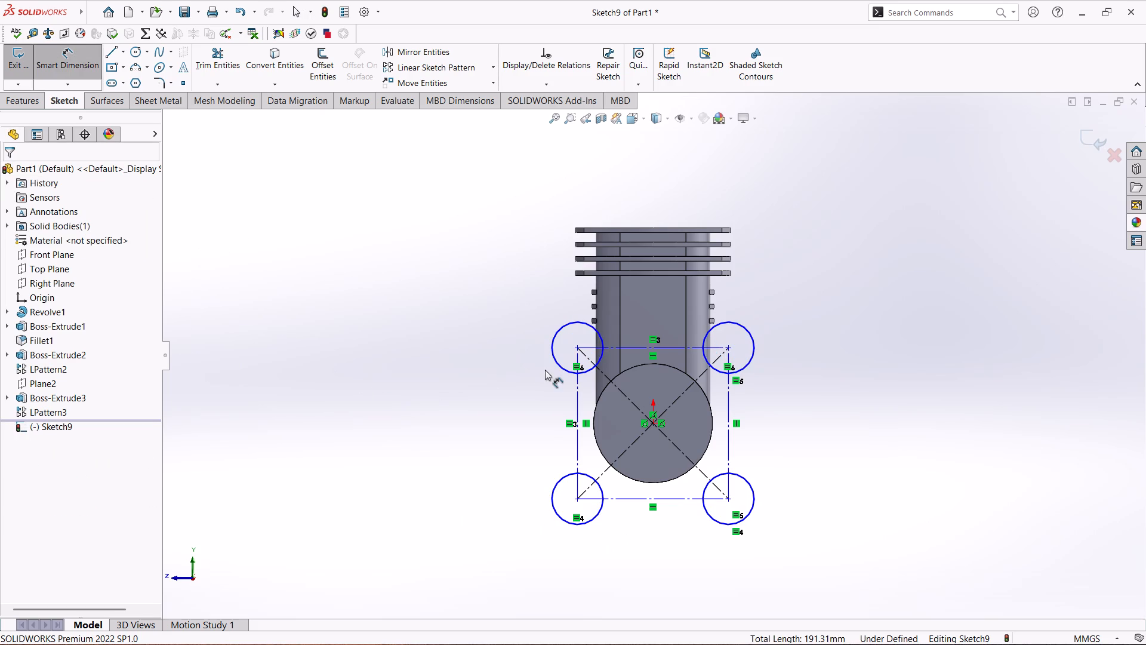
click(559, 362)
click(513, 367)
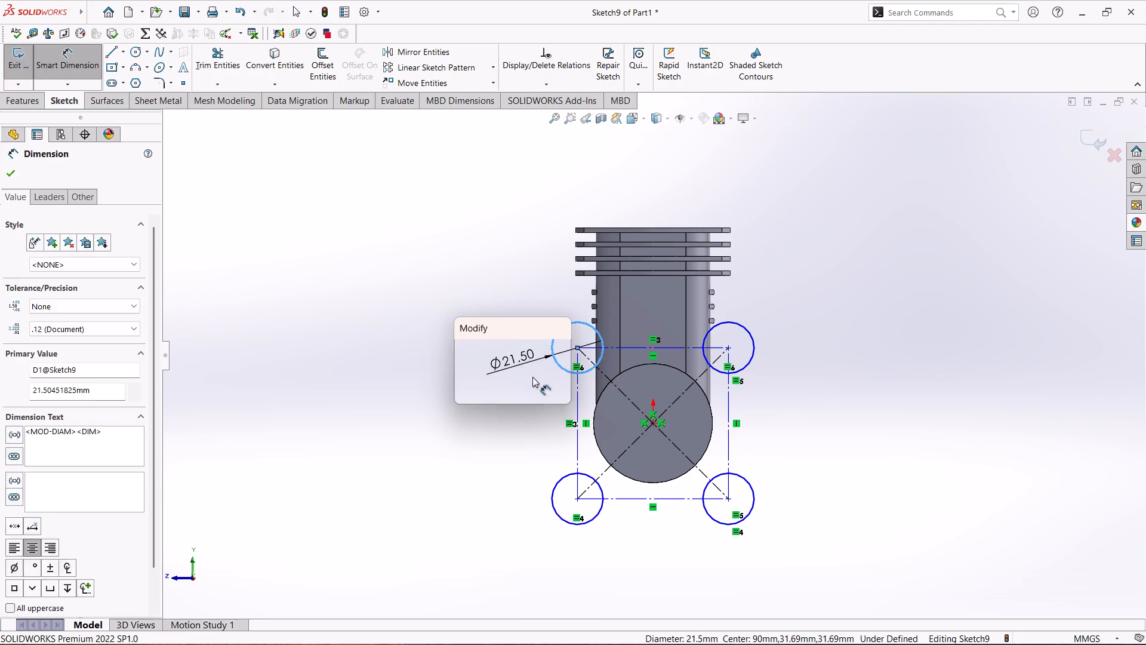
text(10)
key(Return)
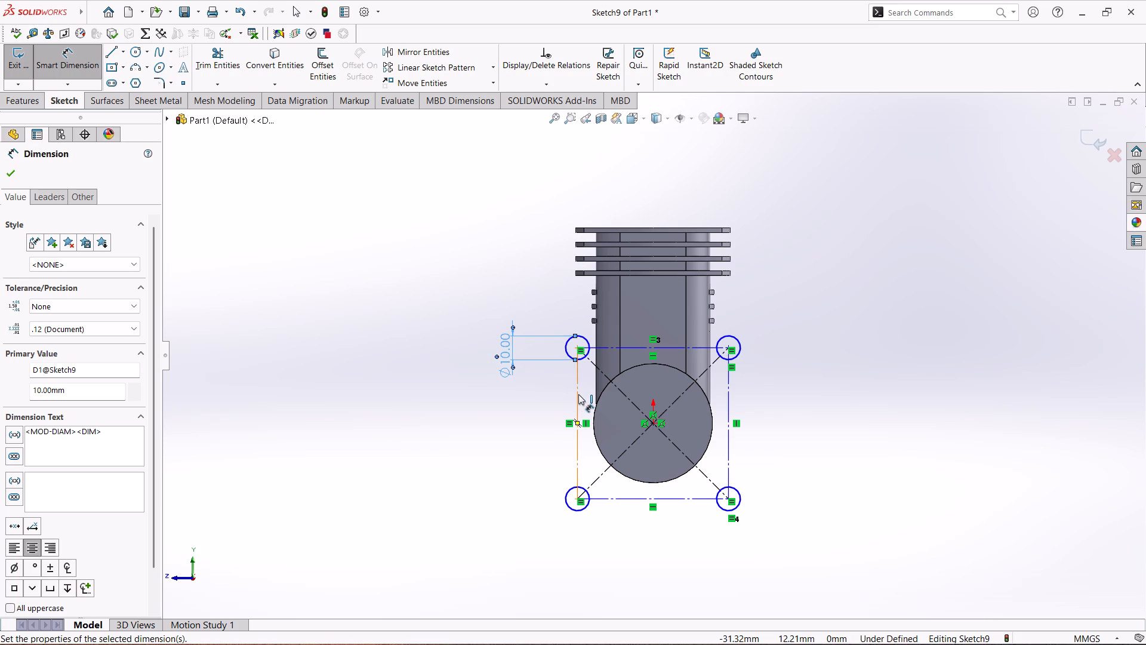
Dimension the construction square's vertical side to 40 mm.
click(576, 453)
click(442, 447)
text(40)
key(Return)
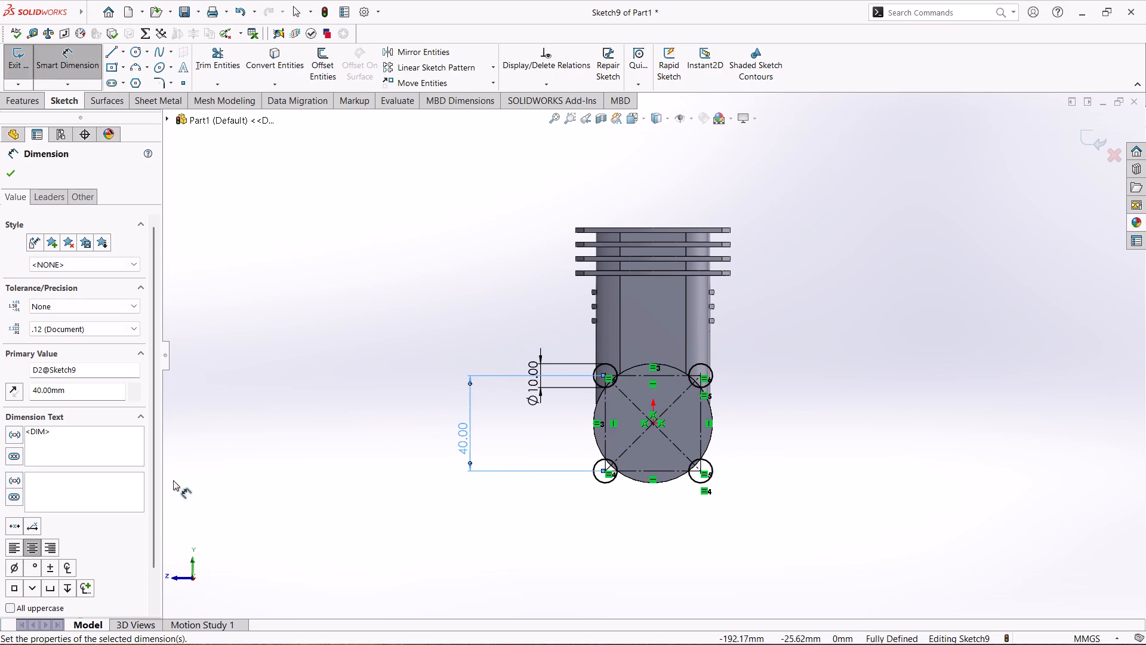
click(3, 171)
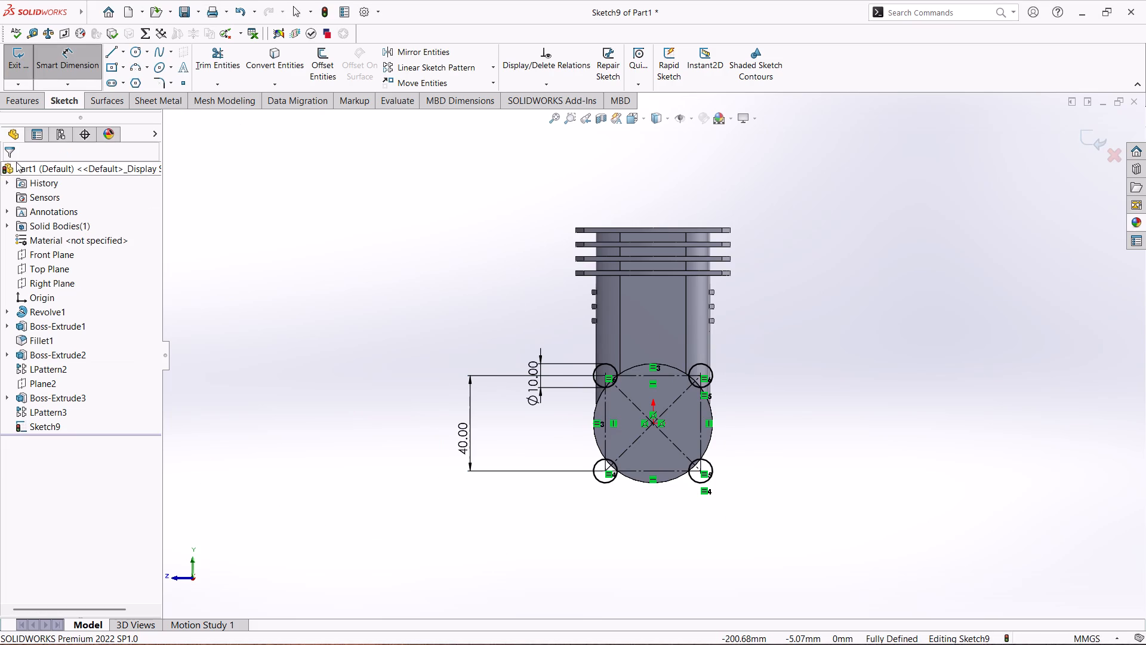
Set up a blind Extruded Boss of the four corner circles, 30 mm deep and reversed back over the end disc.
click(19, 102)
click(14, 65)
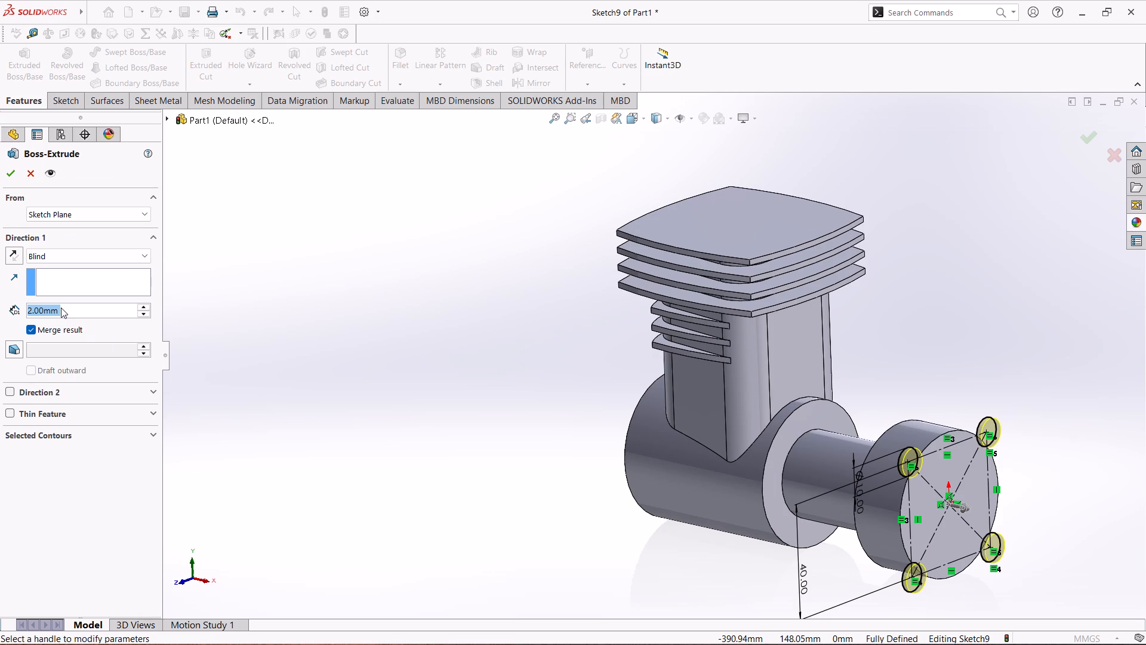
text(30)
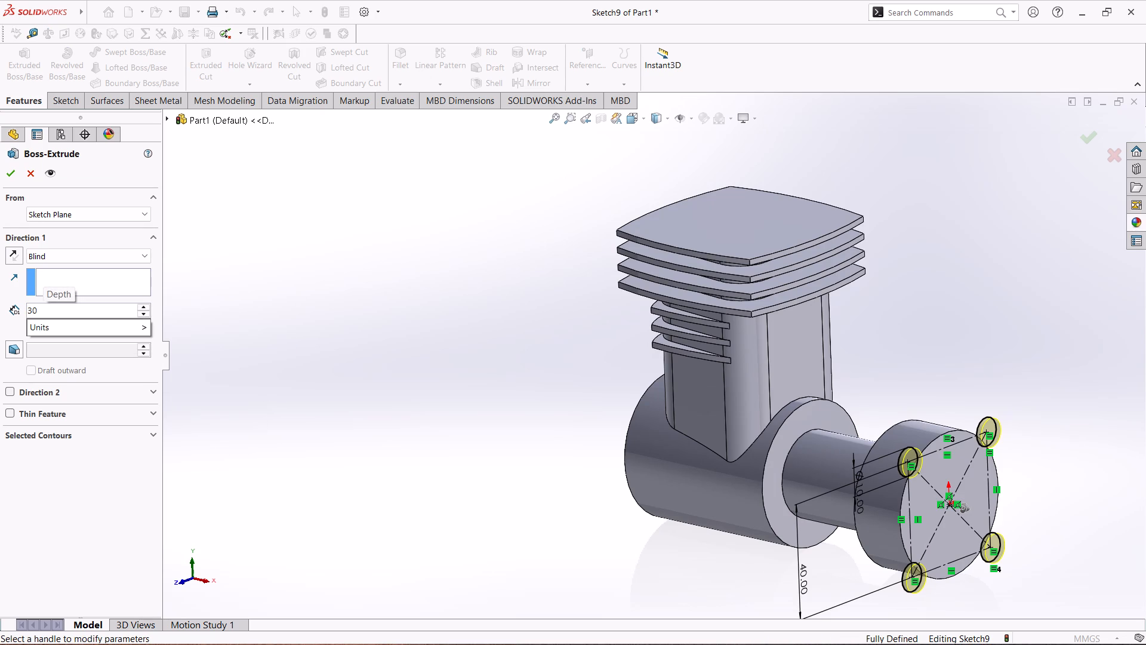
key(Return)
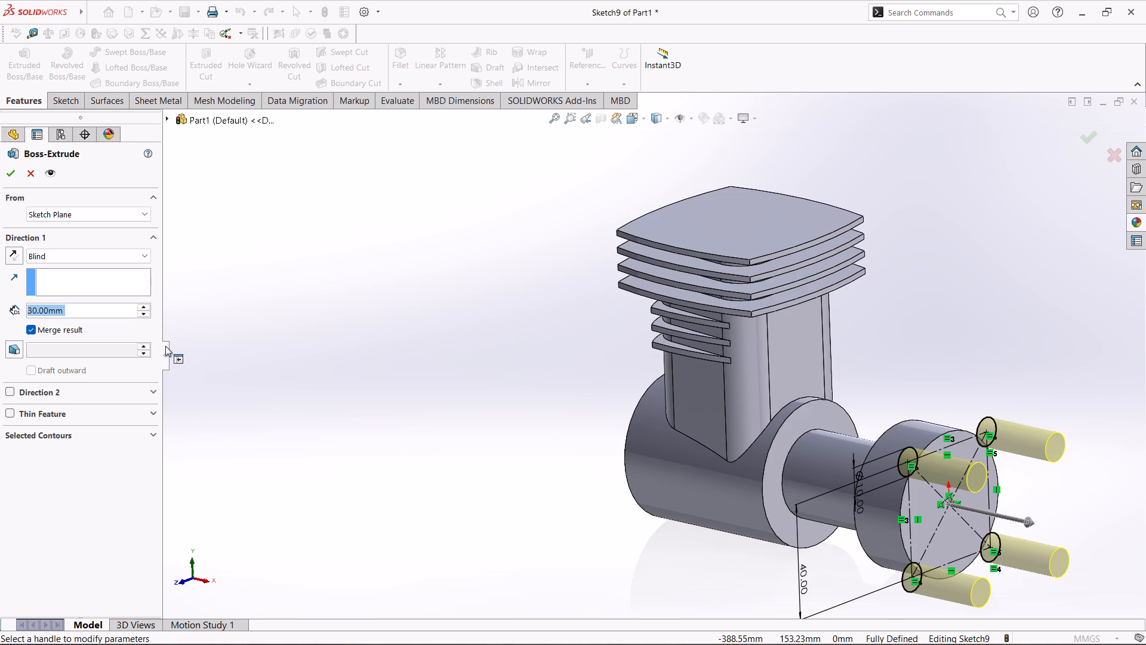
click(11, 248)
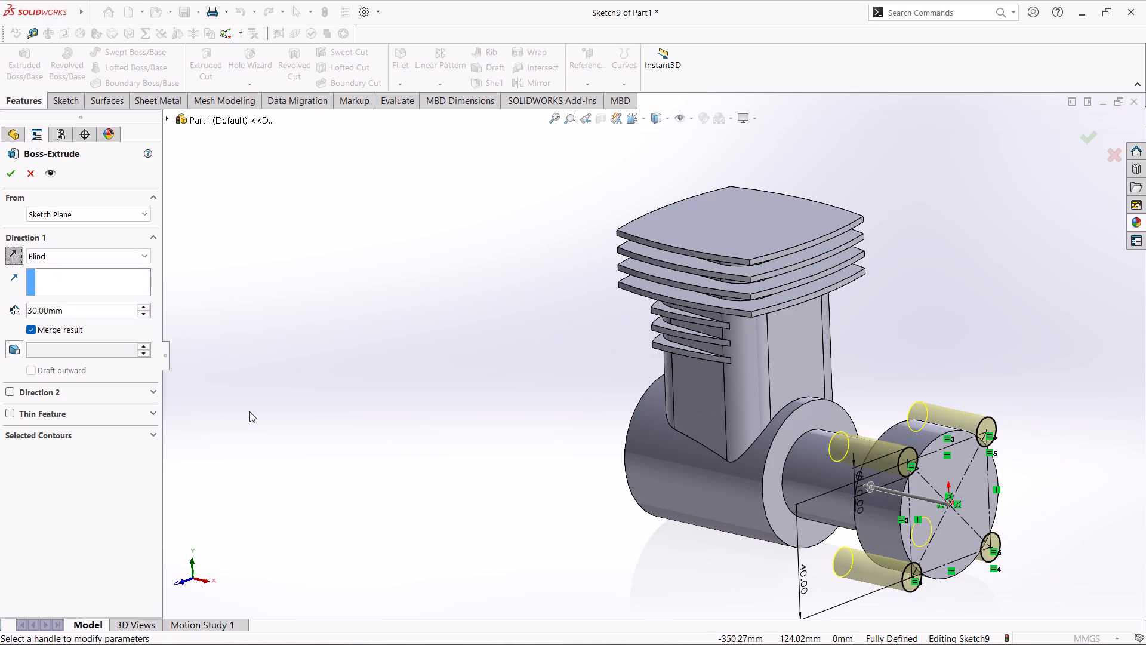
middle_drag(249, 411, 226, 411)
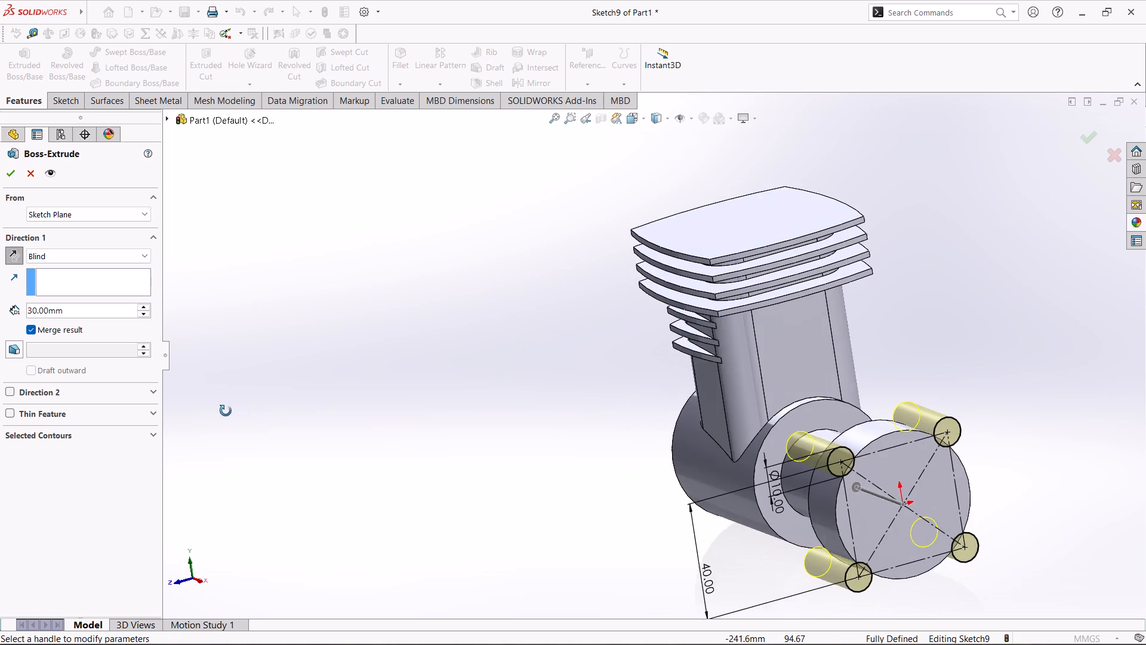
middle_drag(226, 411, 259, 407)
Set the extrusion to start from the large cylinder's flat outer end face and flip its direction back along the cylinder.
click(118, 217)
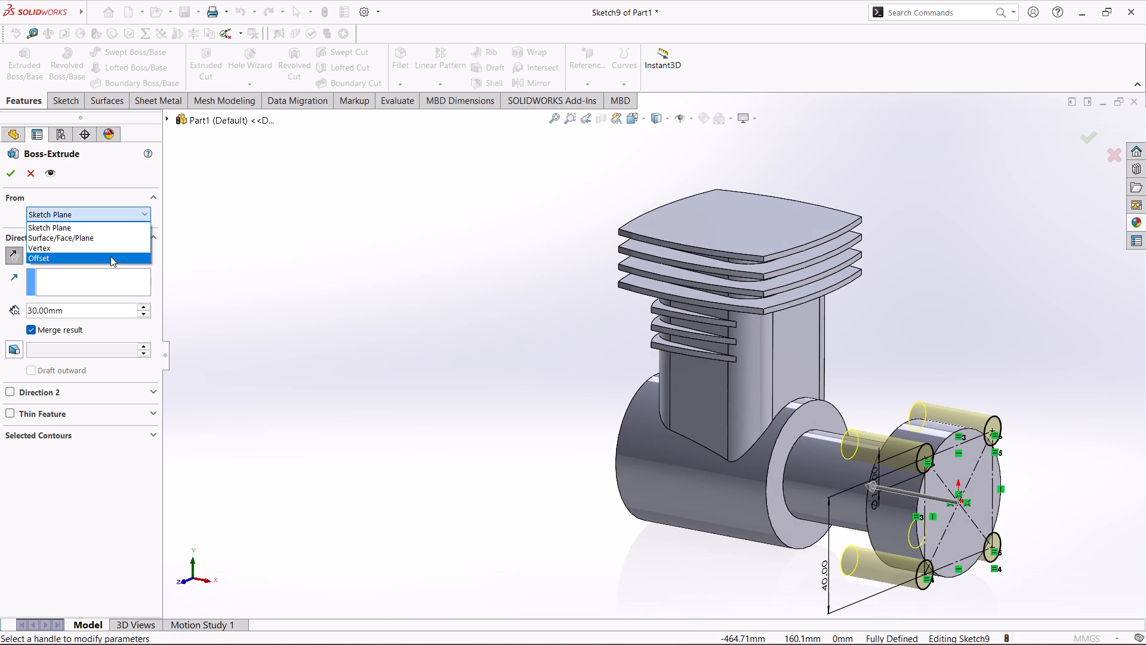
click(111, 241)
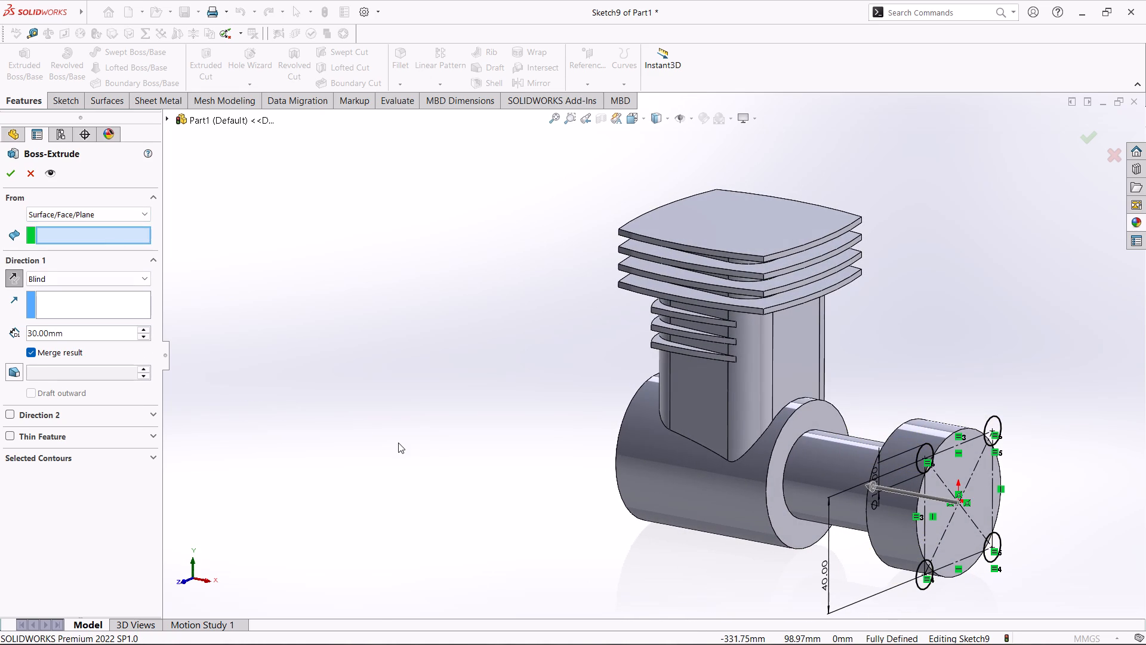
middle_drag(400, 444, 470, 473)
click(625, 423)
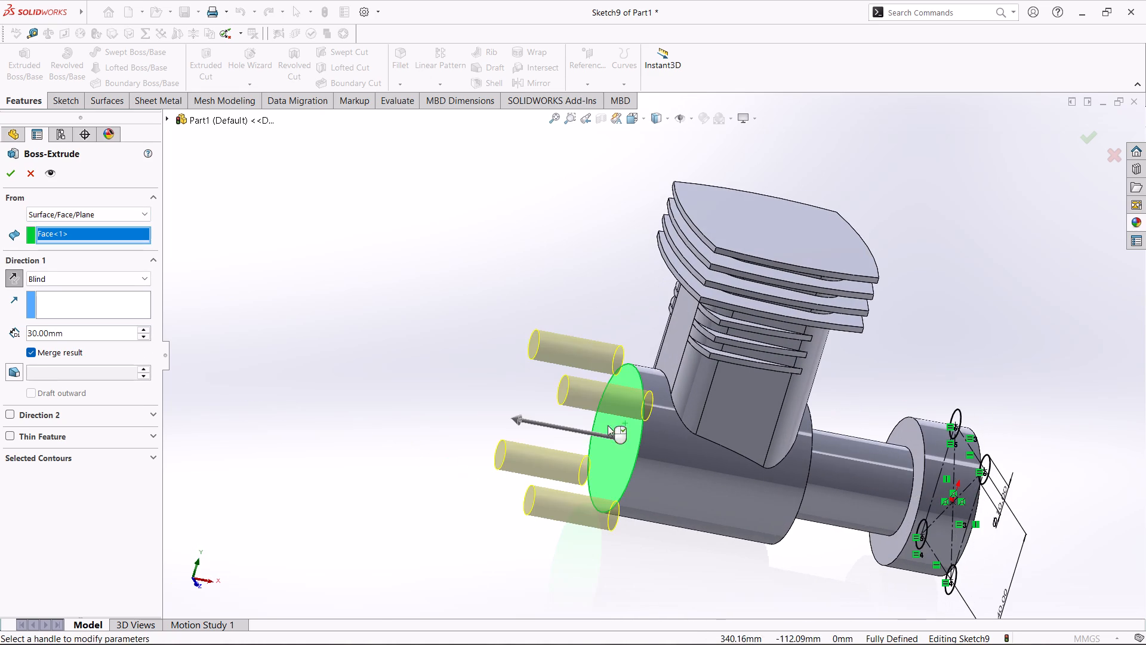
click(11, 281)
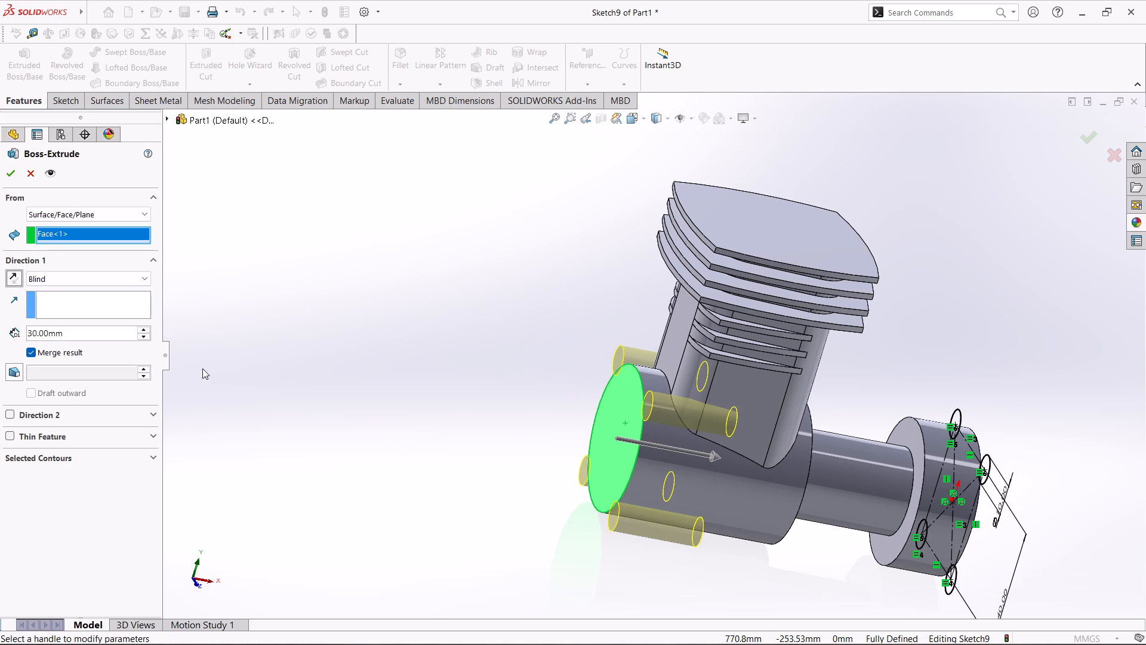
middle_drag(312, 377, 334, 391)
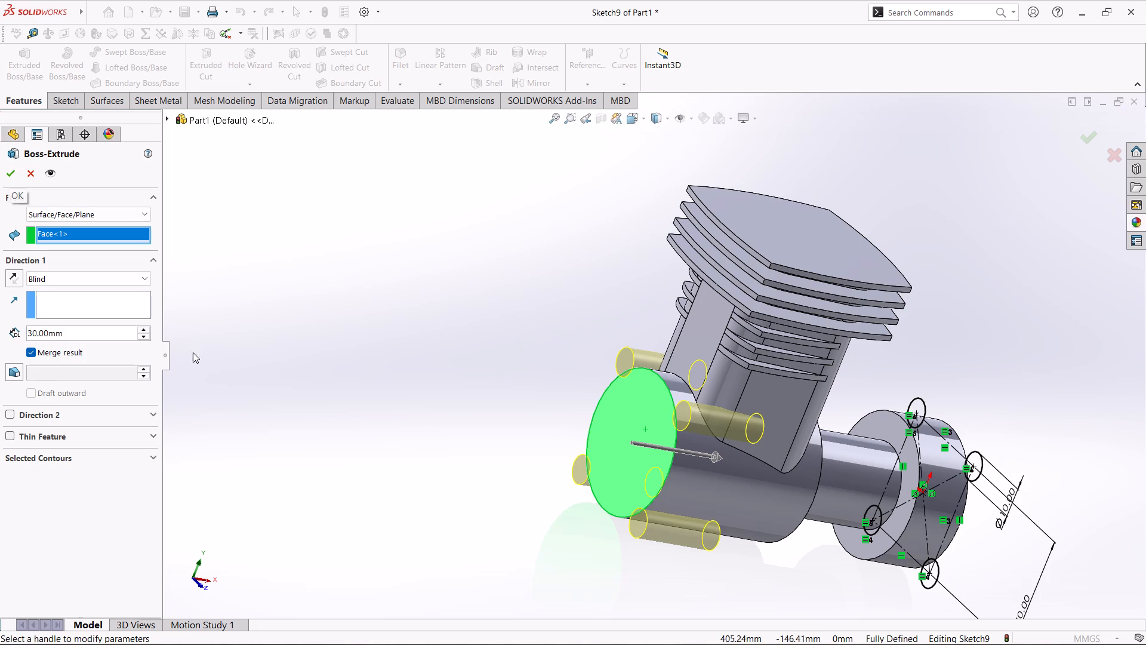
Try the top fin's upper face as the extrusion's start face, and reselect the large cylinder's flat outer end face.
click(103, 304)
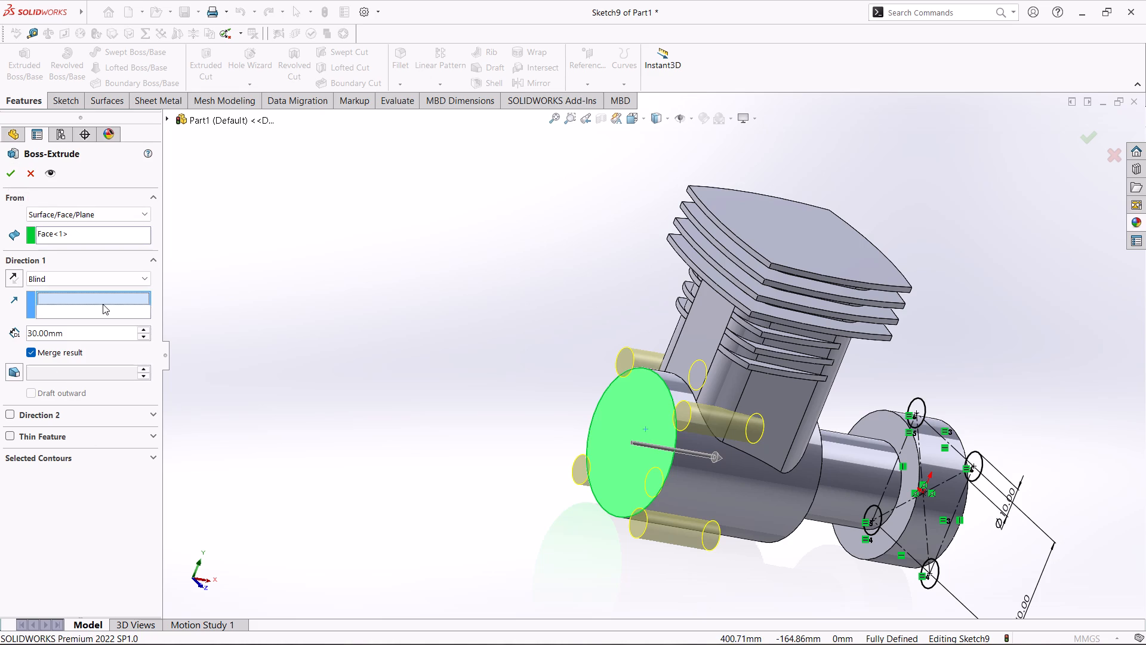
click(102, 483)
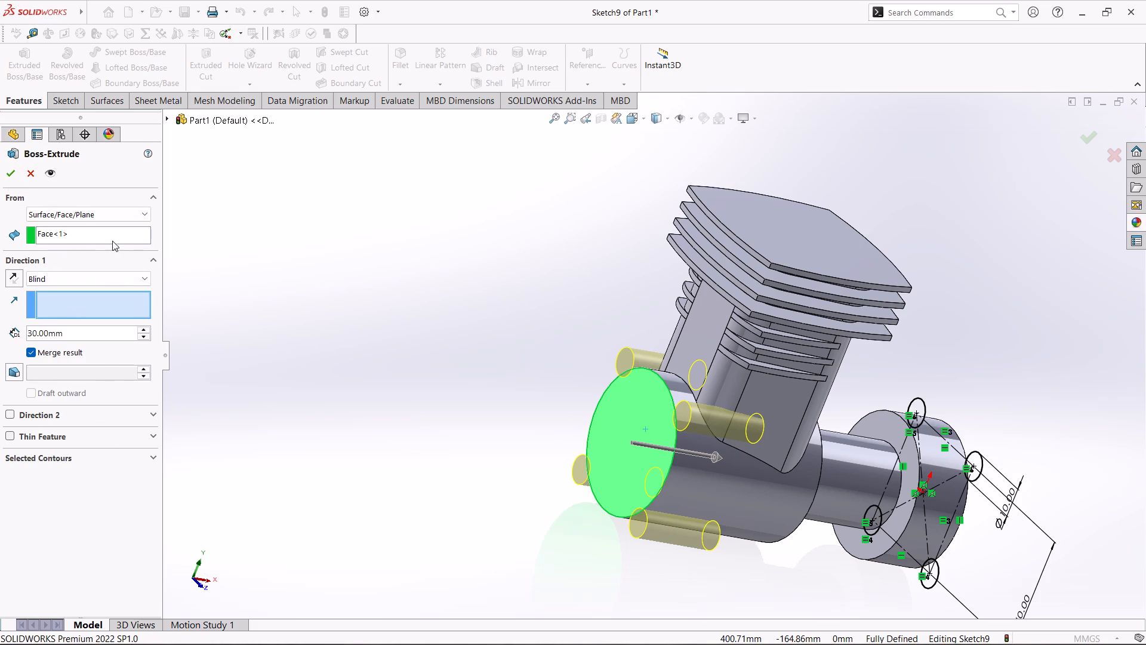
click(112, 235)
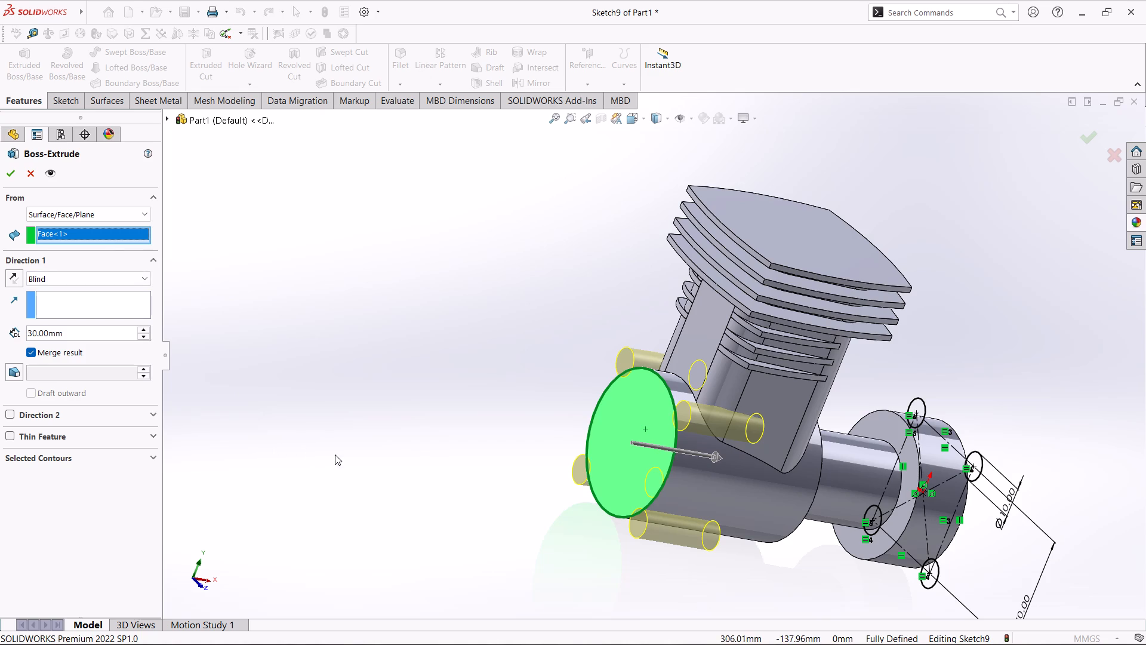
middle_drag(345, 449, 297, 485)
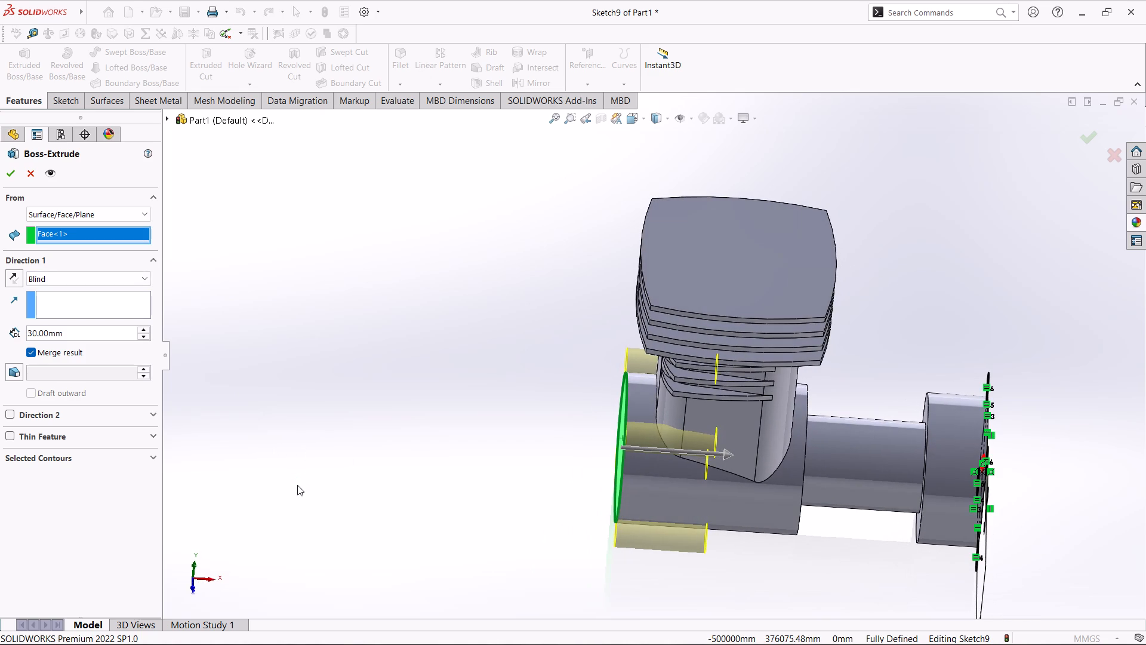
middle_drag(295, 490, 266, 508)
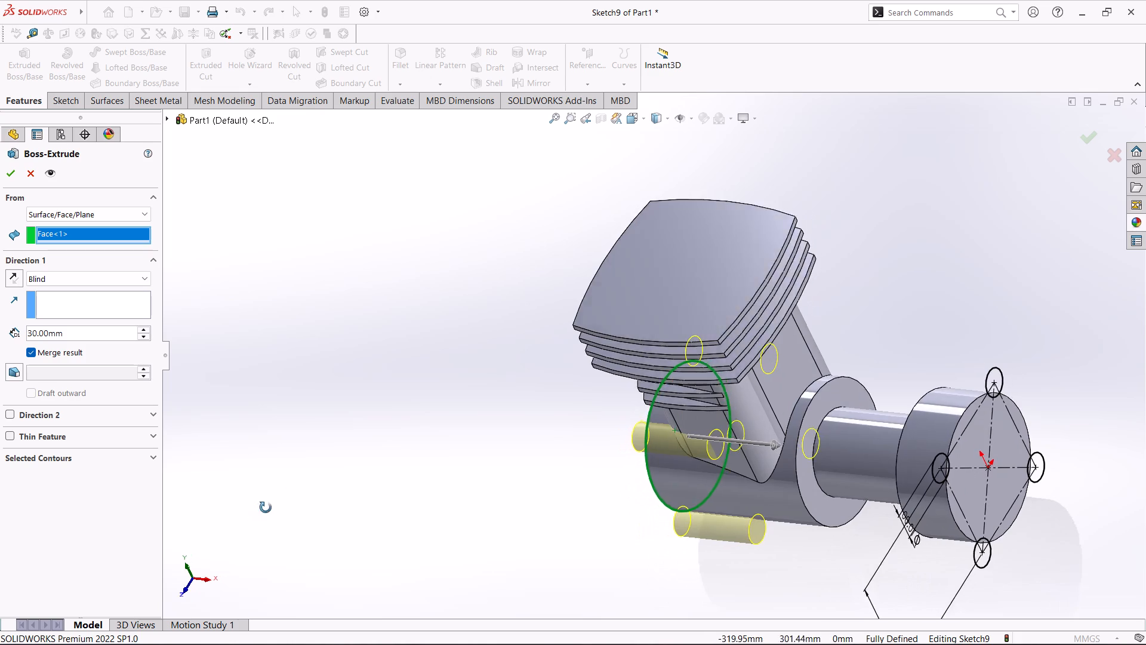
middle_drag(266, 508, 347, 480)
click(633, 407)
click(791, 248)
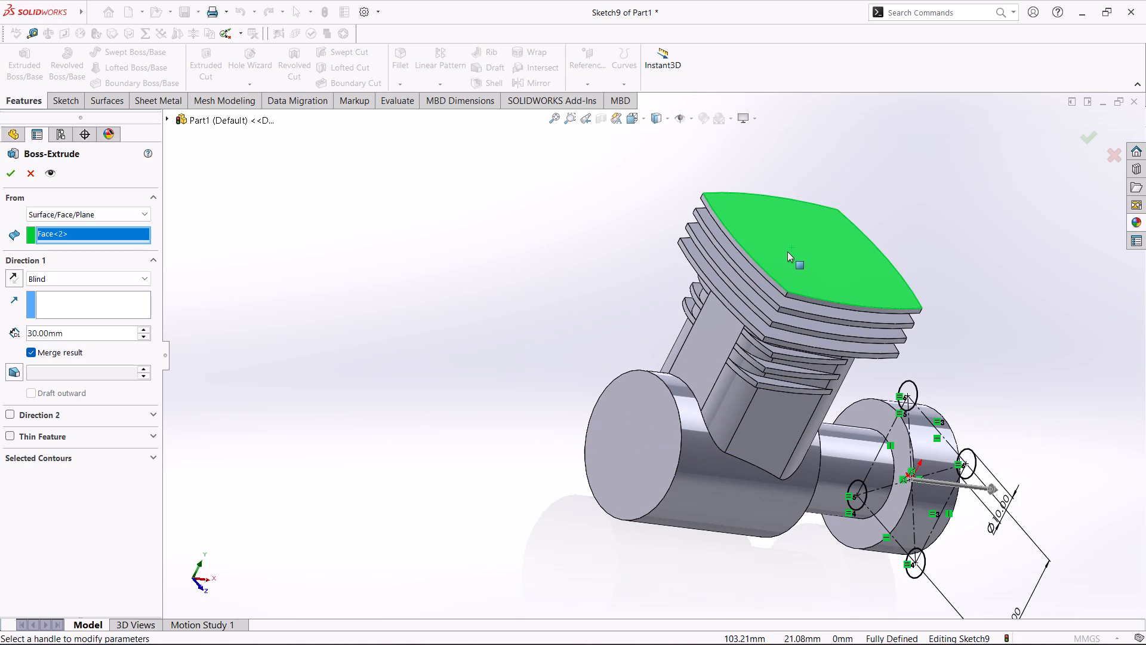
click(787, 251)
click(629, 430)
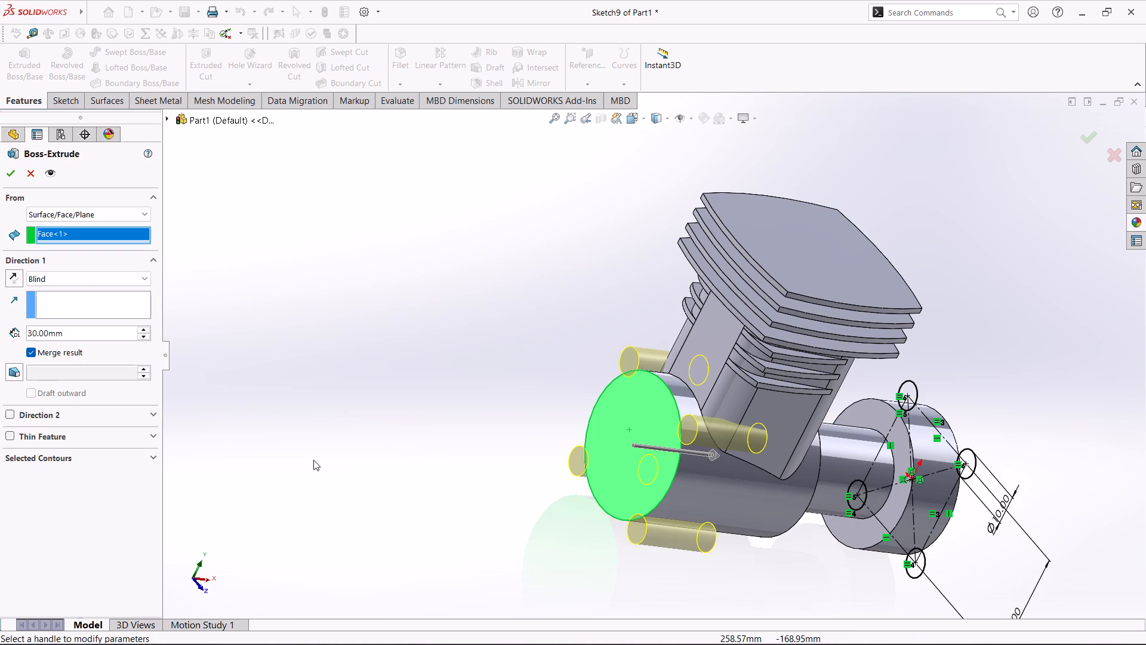
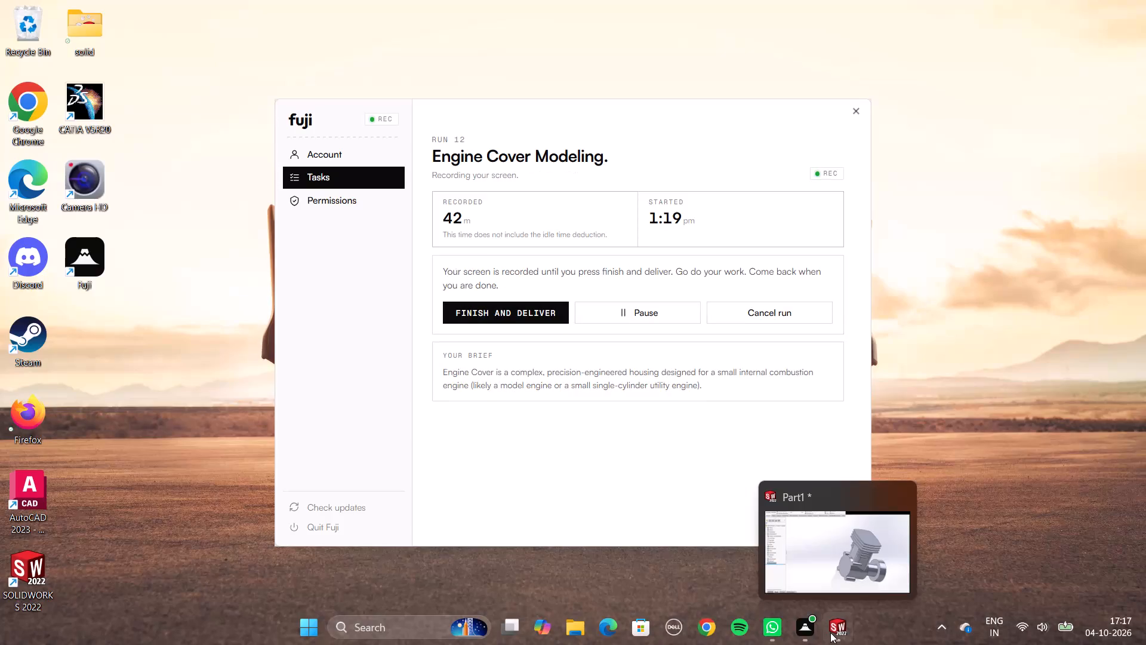
Switch to SOLIDWORKS and start a sketch on the Top Plane.
click(834, 631)
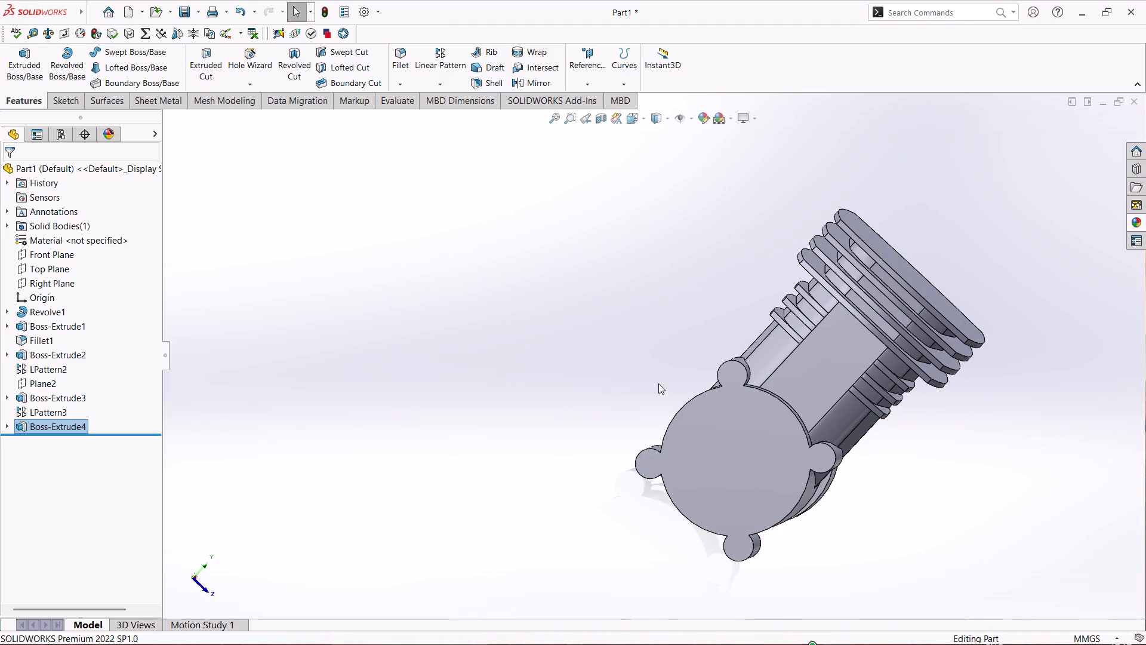
click(54, 269)
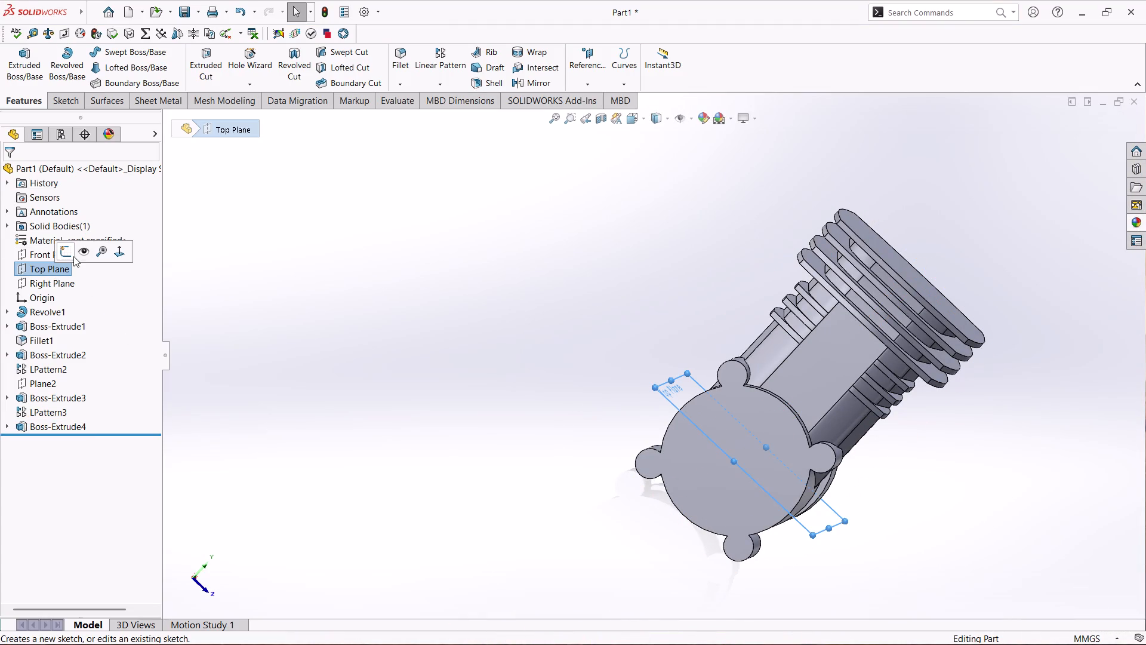
click(73, 250)
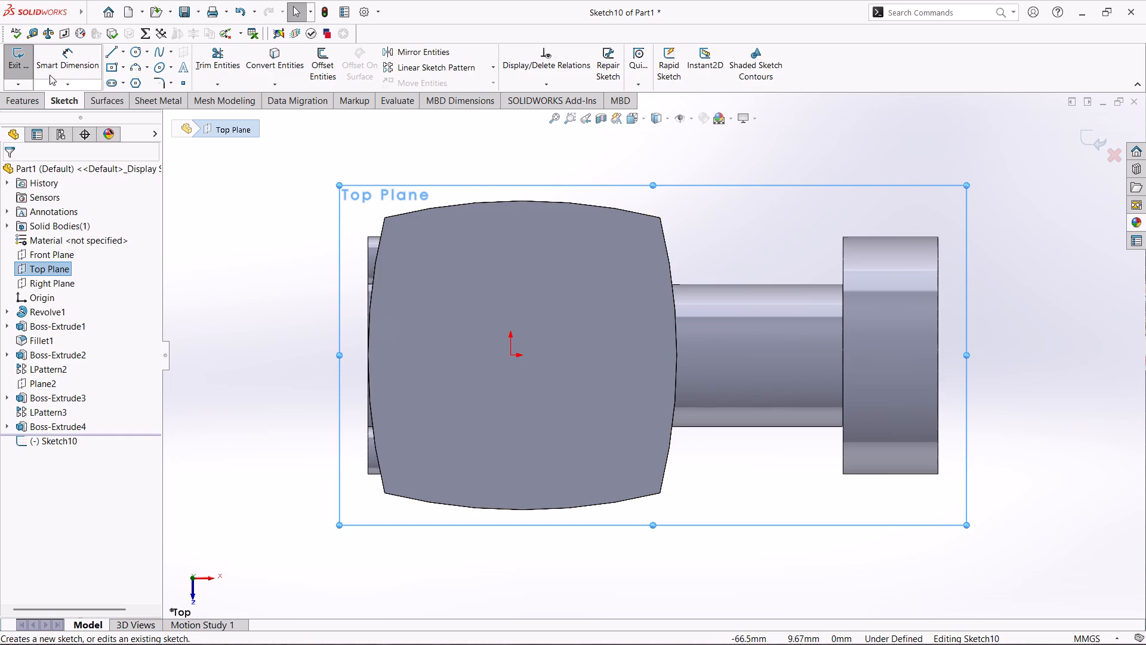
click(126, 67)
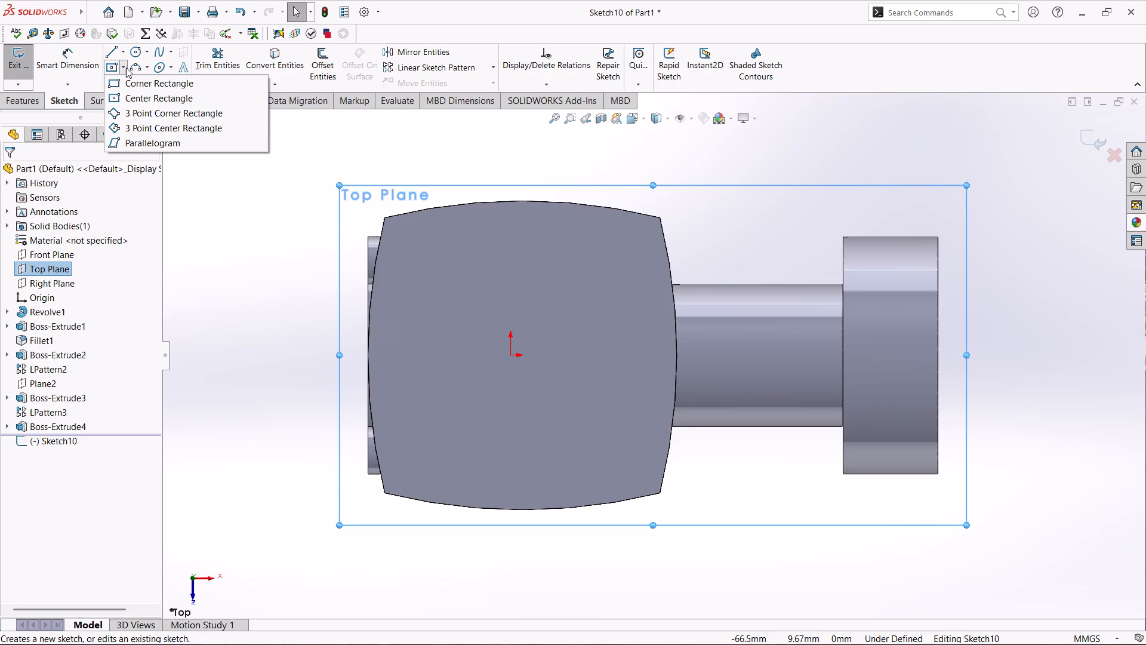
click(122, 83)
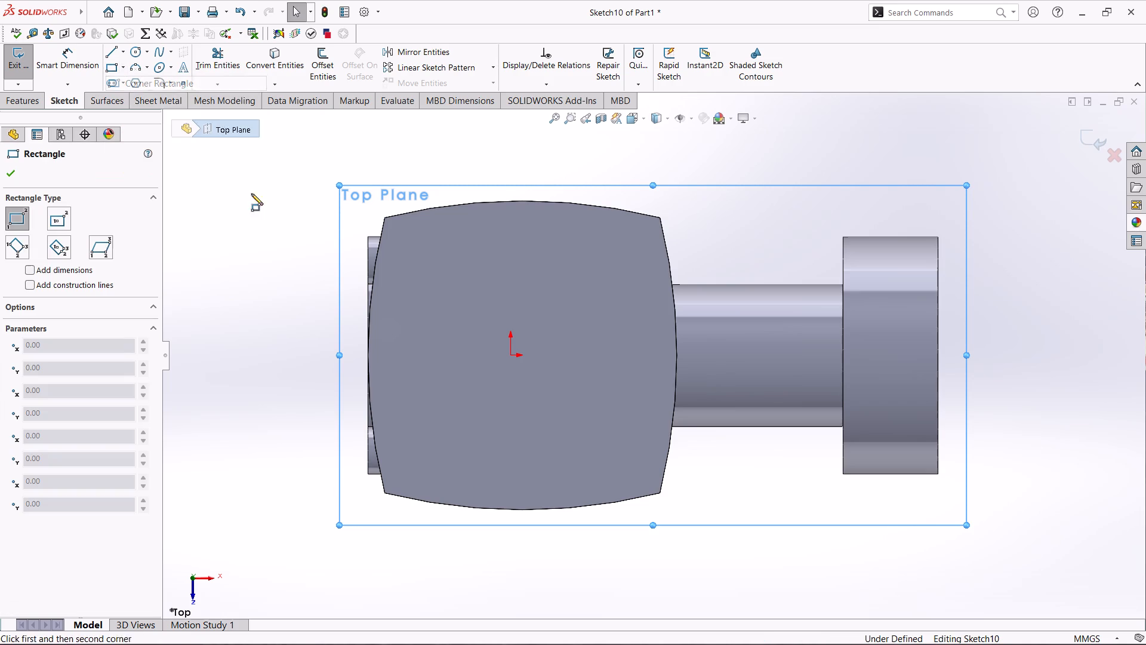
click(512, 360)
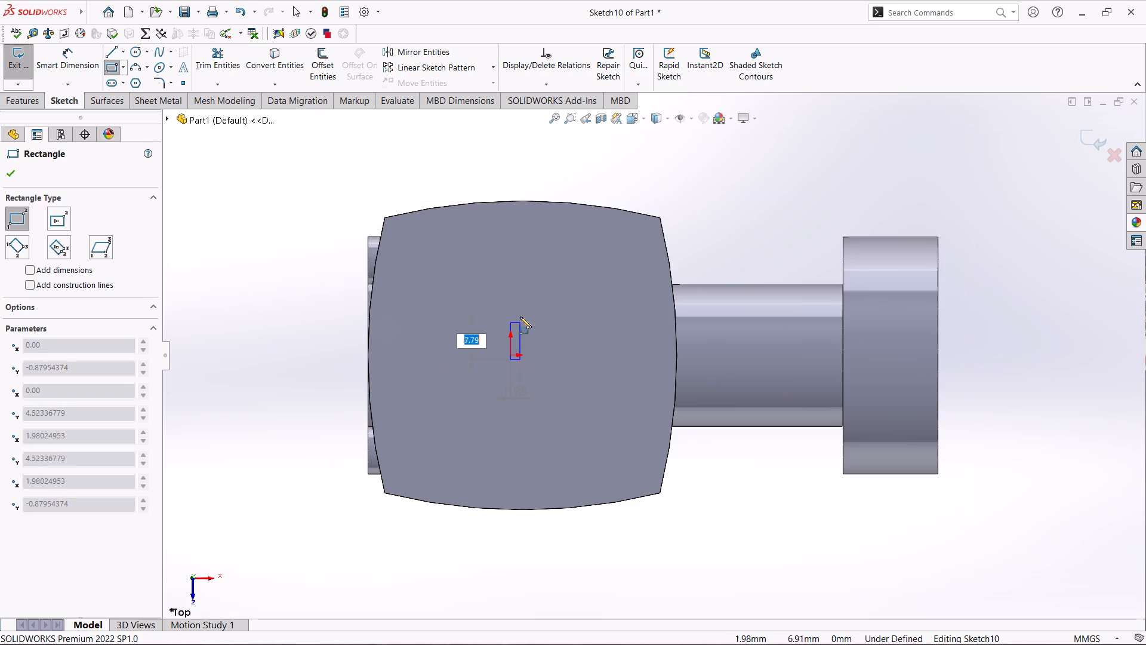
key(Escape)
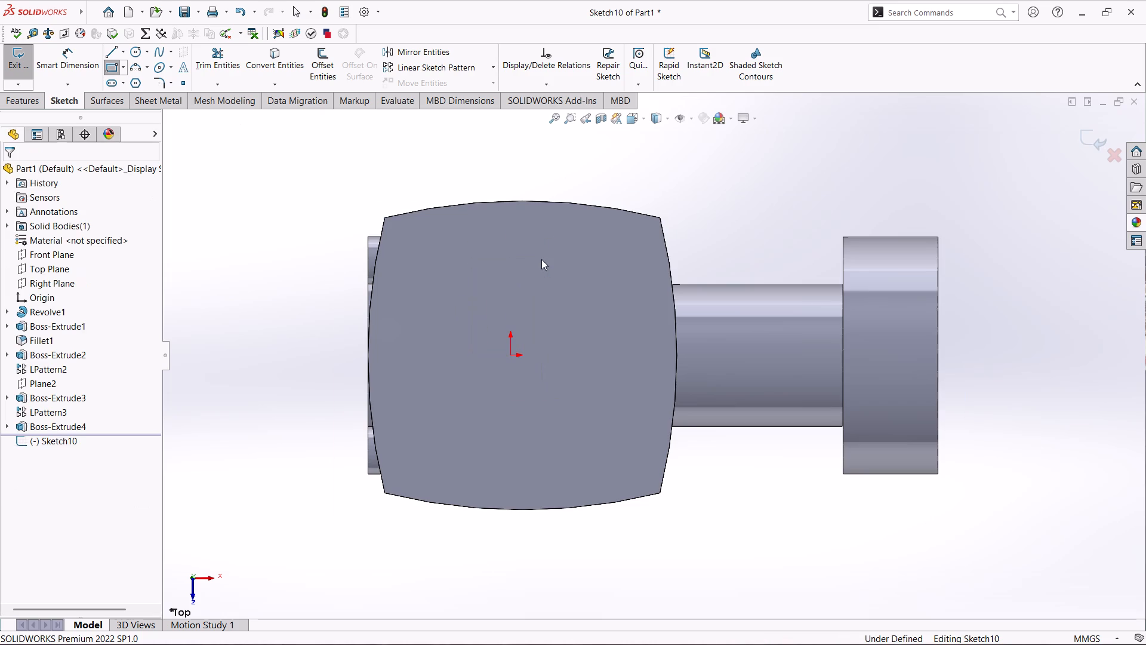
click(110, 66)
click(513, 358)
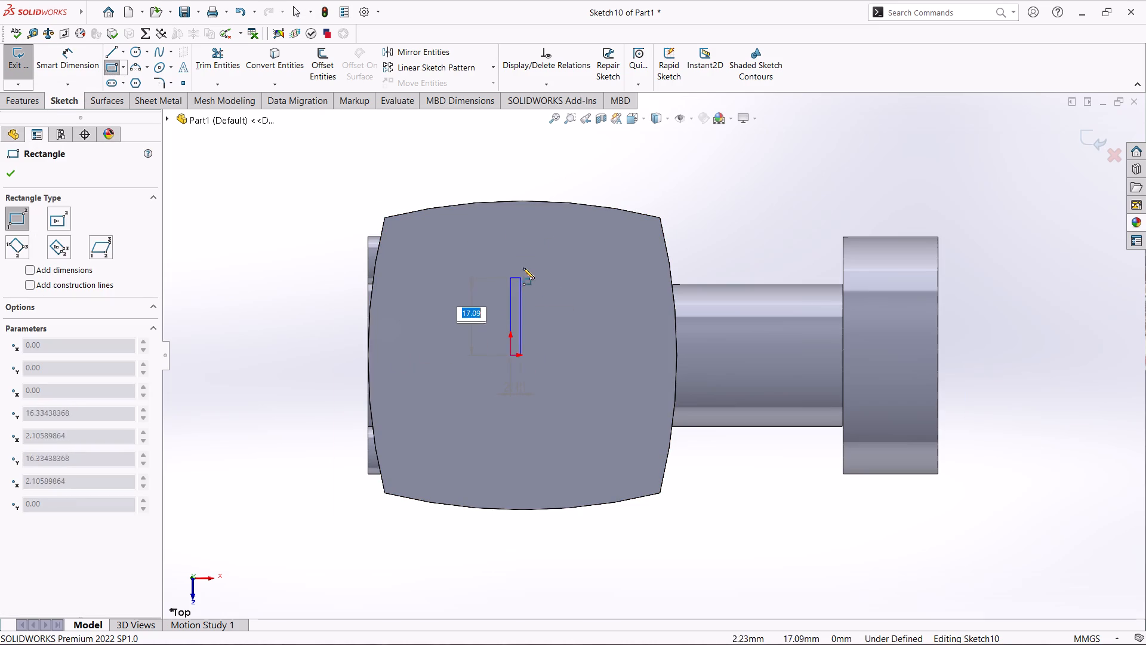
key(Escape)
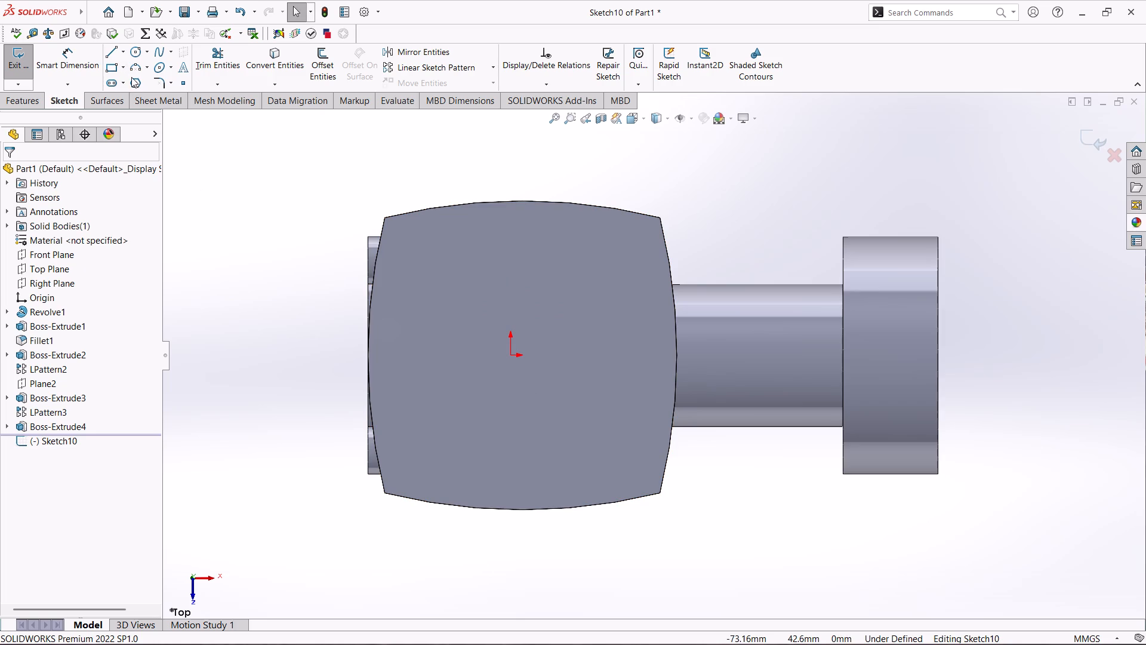
Sketch a center rectangle about 48 mm wide and 91 mm high, centred on the origin.
click(127, 70)
click(165, 100)
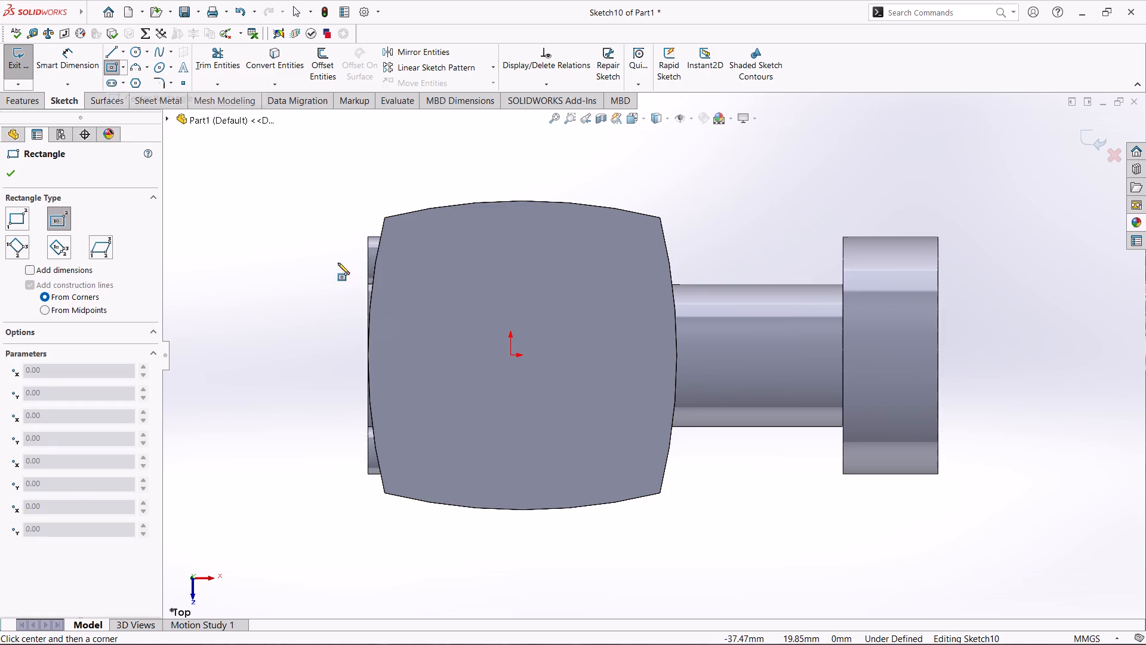
click(515, 357)
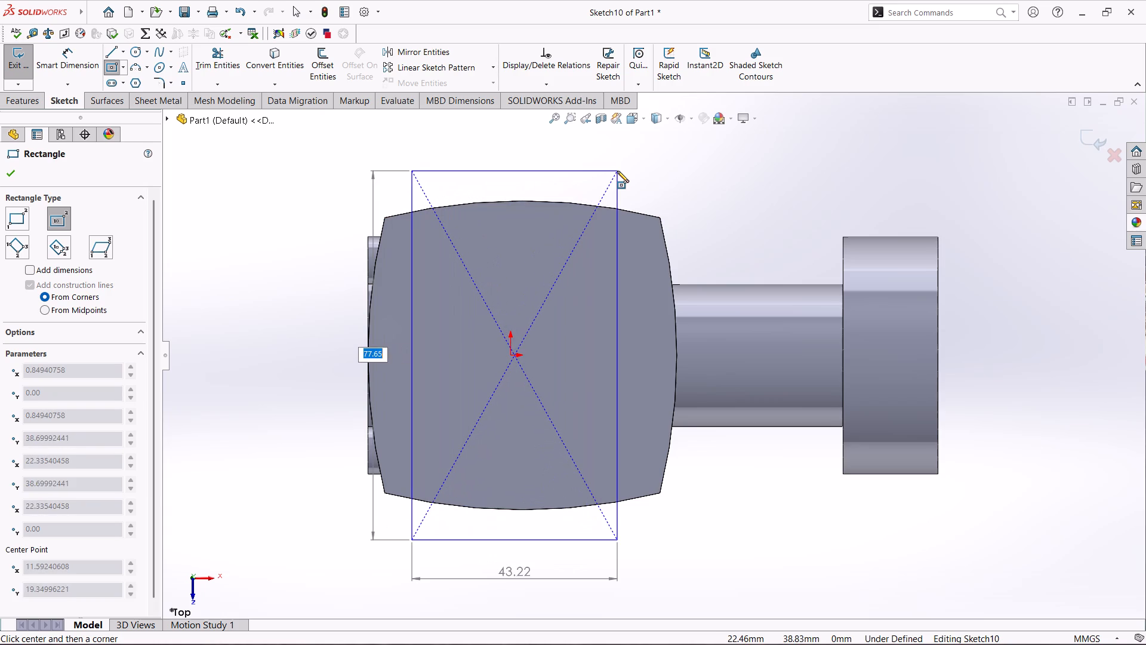
key(Escape)
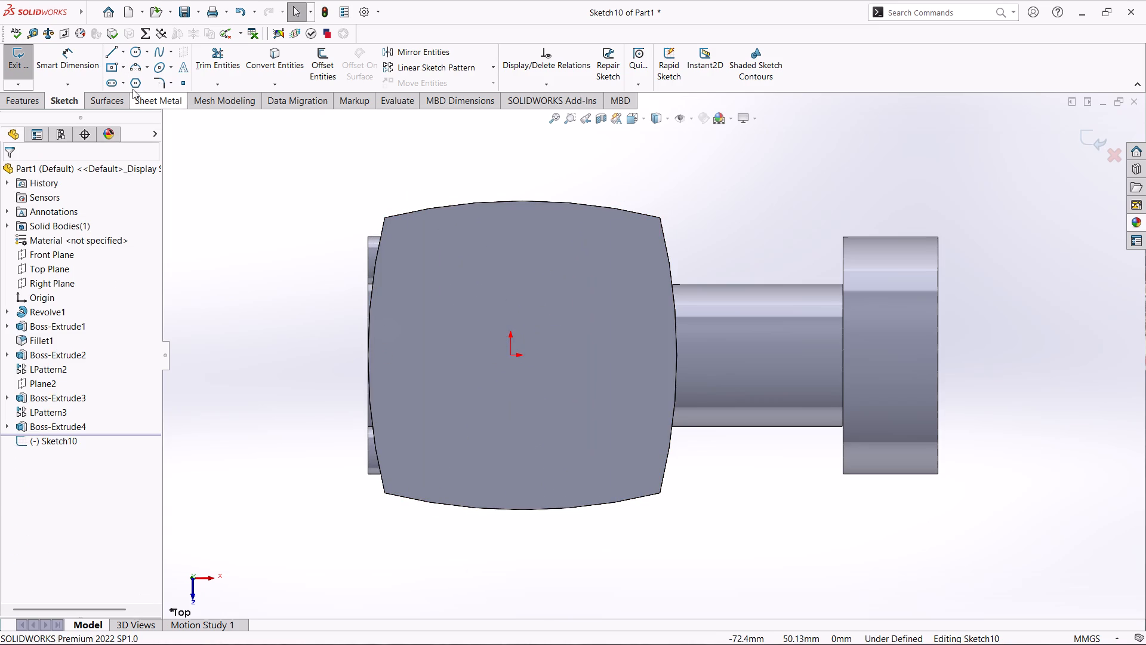
click(116, 70)
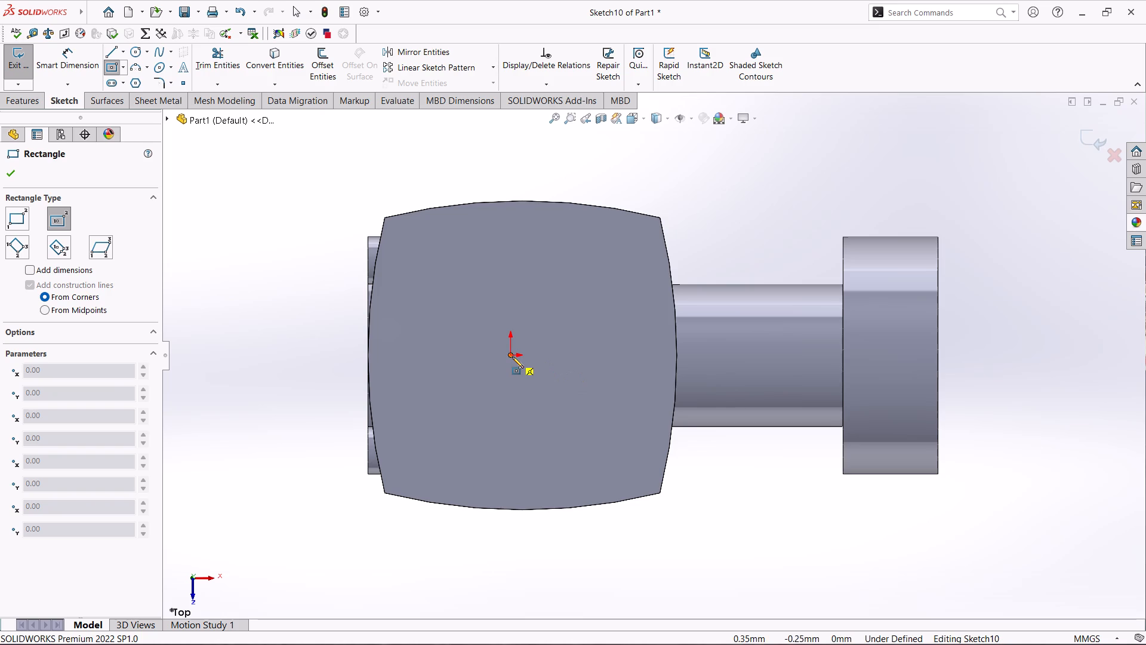
click(512, 357)
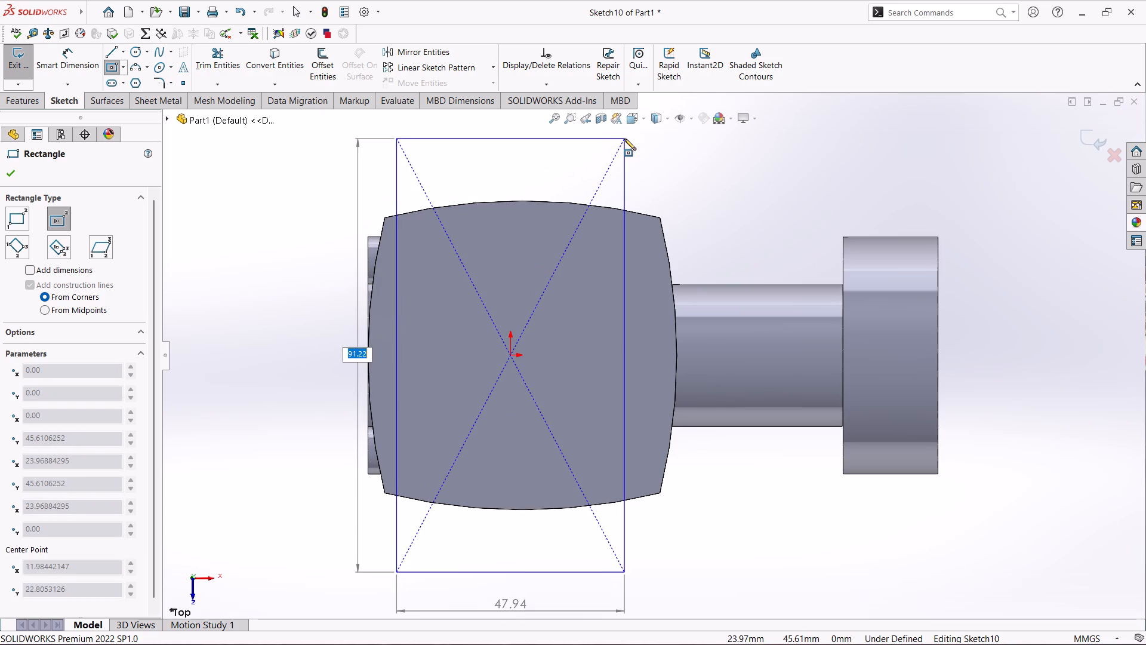
click(624, 139)
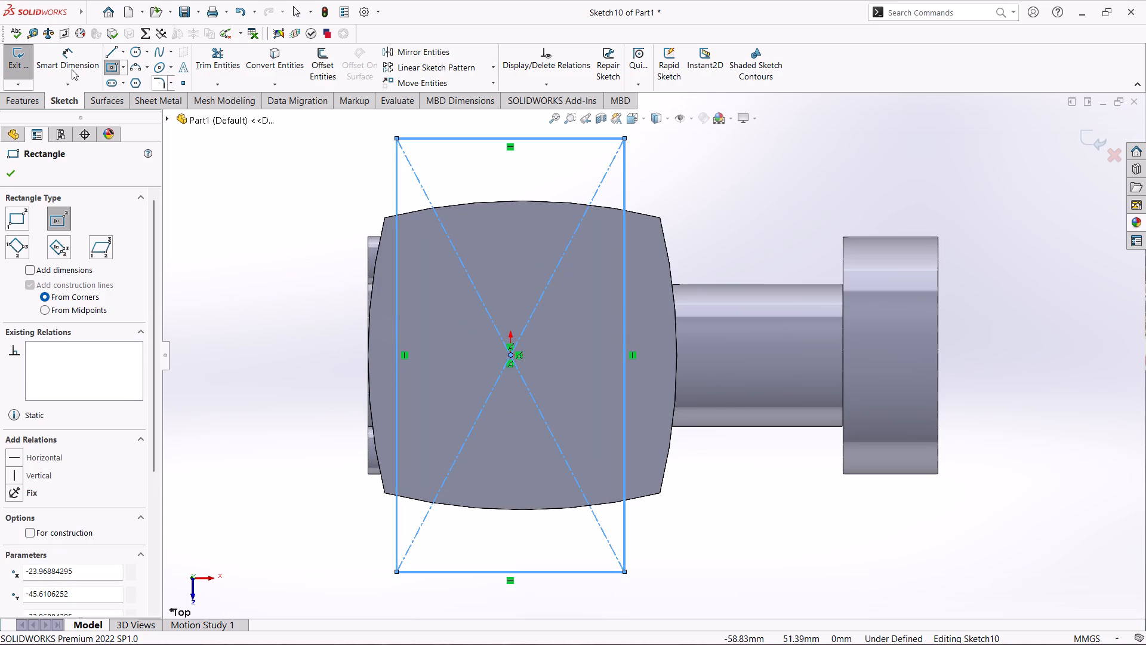
Dimension the rectangle to 80 mm along its vertical side and 40 mm along its horizontal side.
click(57, 63)
click(400, 272)
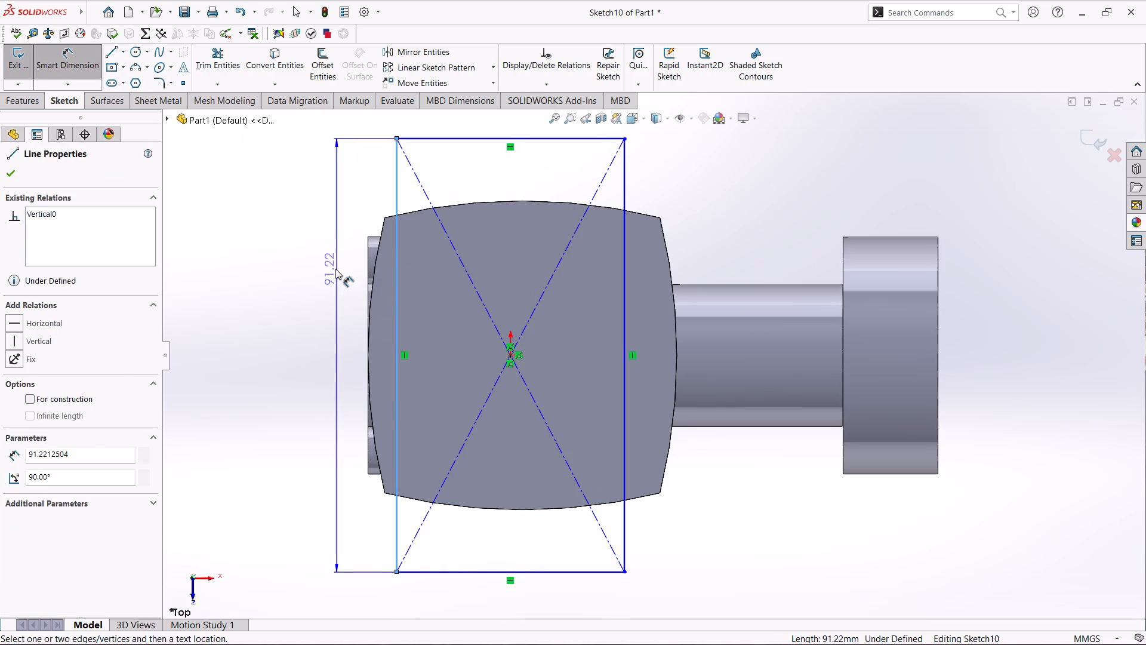
click(335, 269)
text(80)
key(Return)
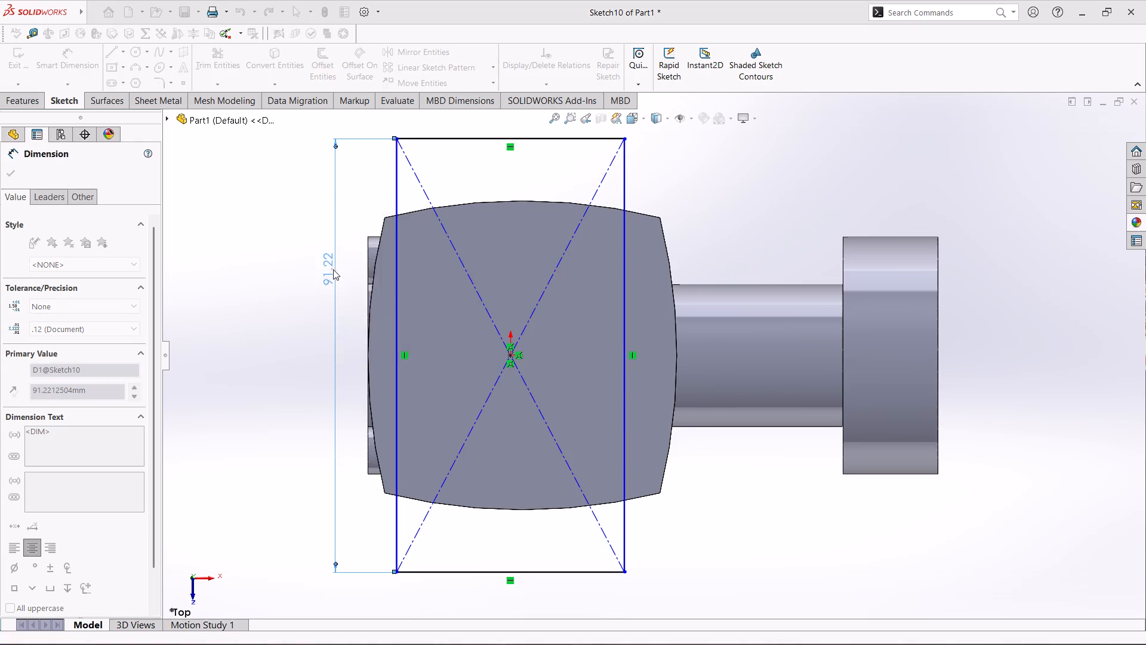
click(489, 162)
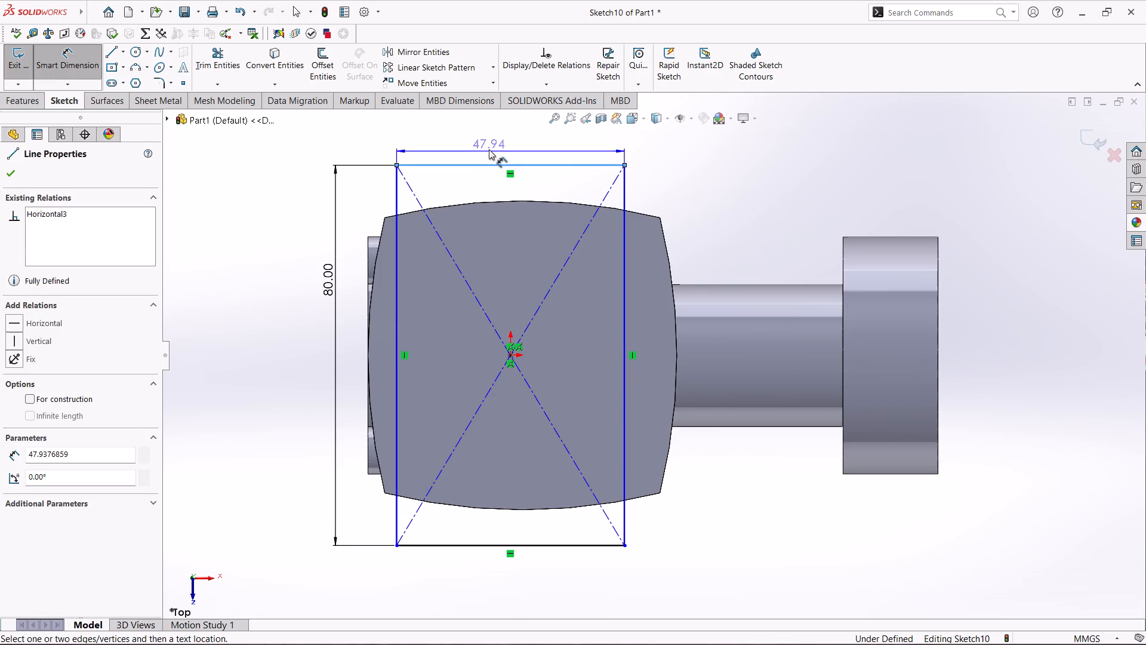
click(489, 136)
text(40)
key(Return)
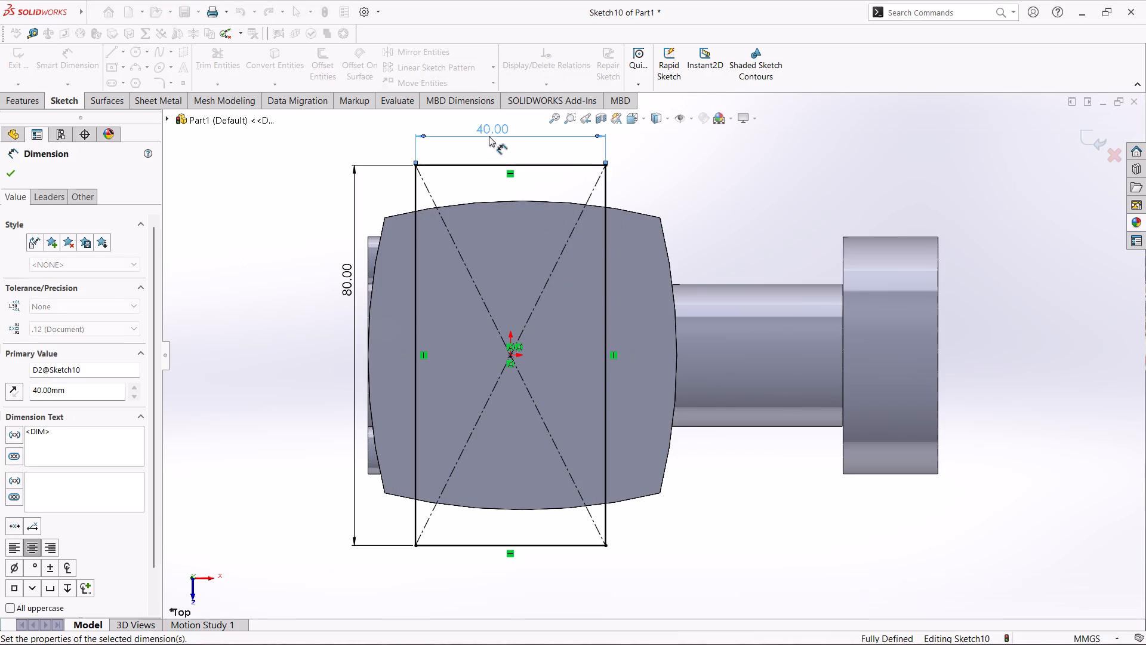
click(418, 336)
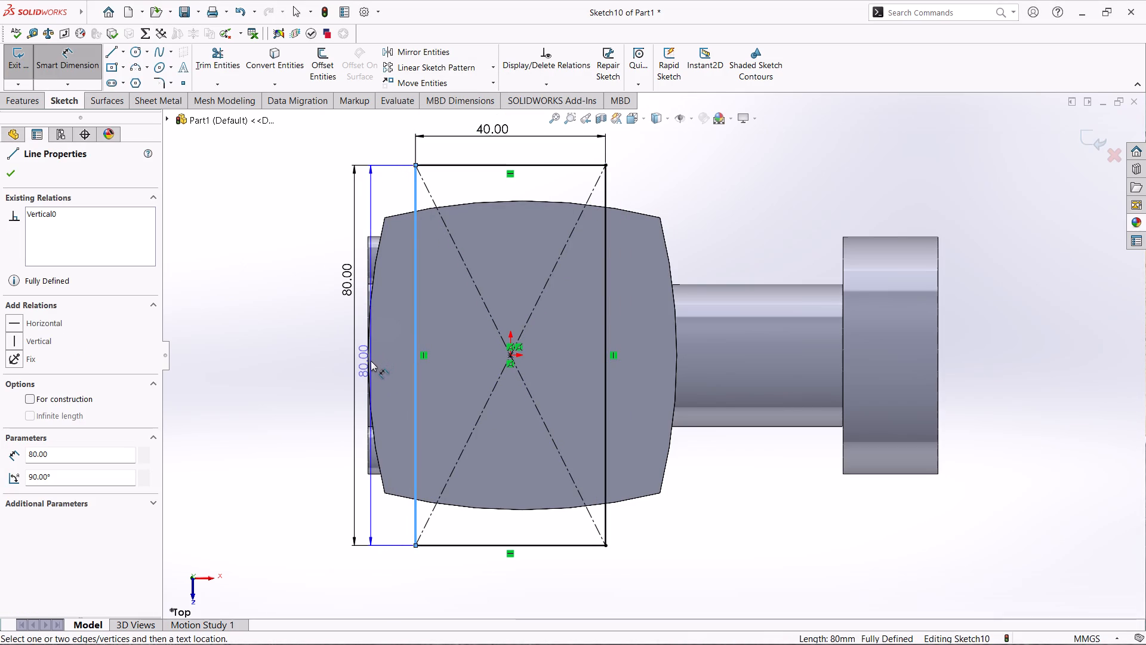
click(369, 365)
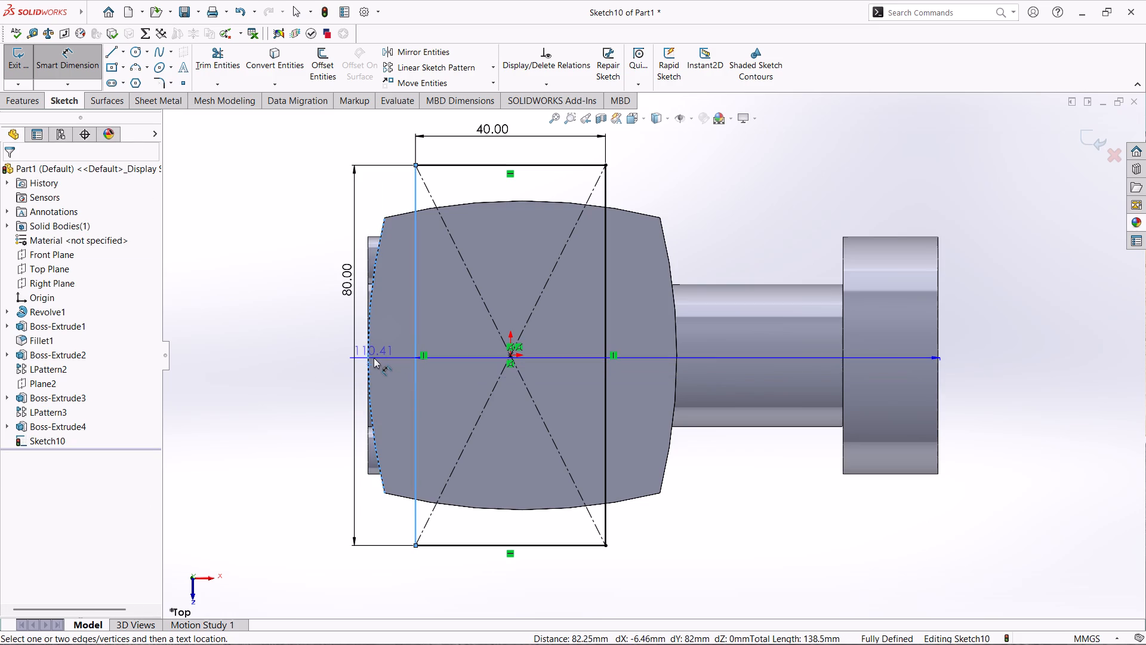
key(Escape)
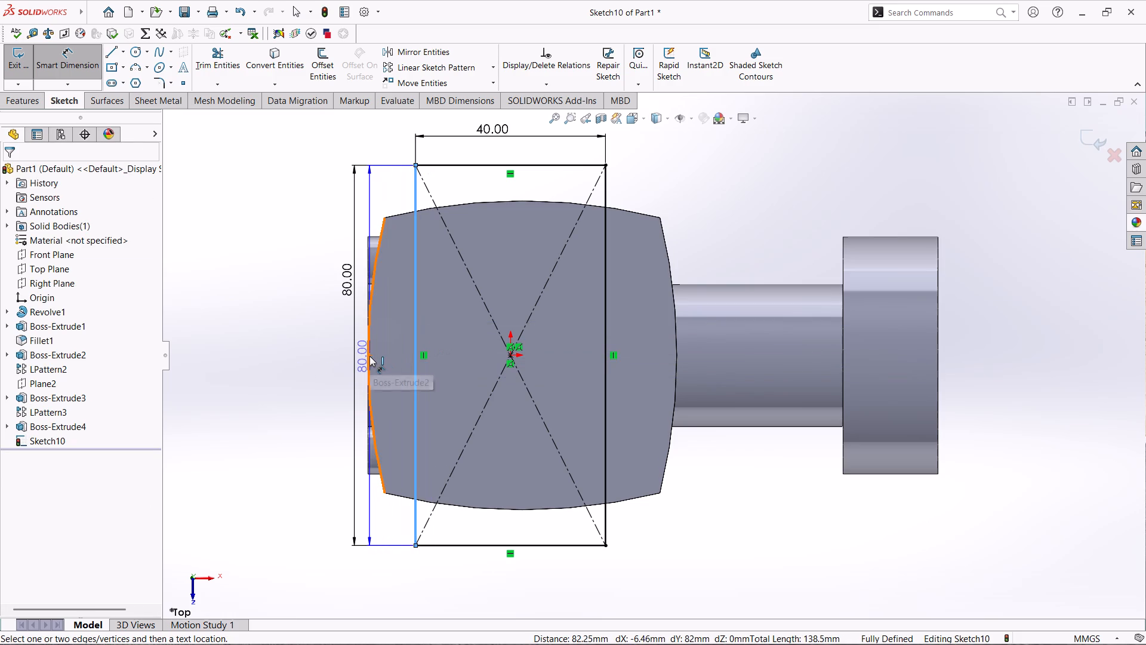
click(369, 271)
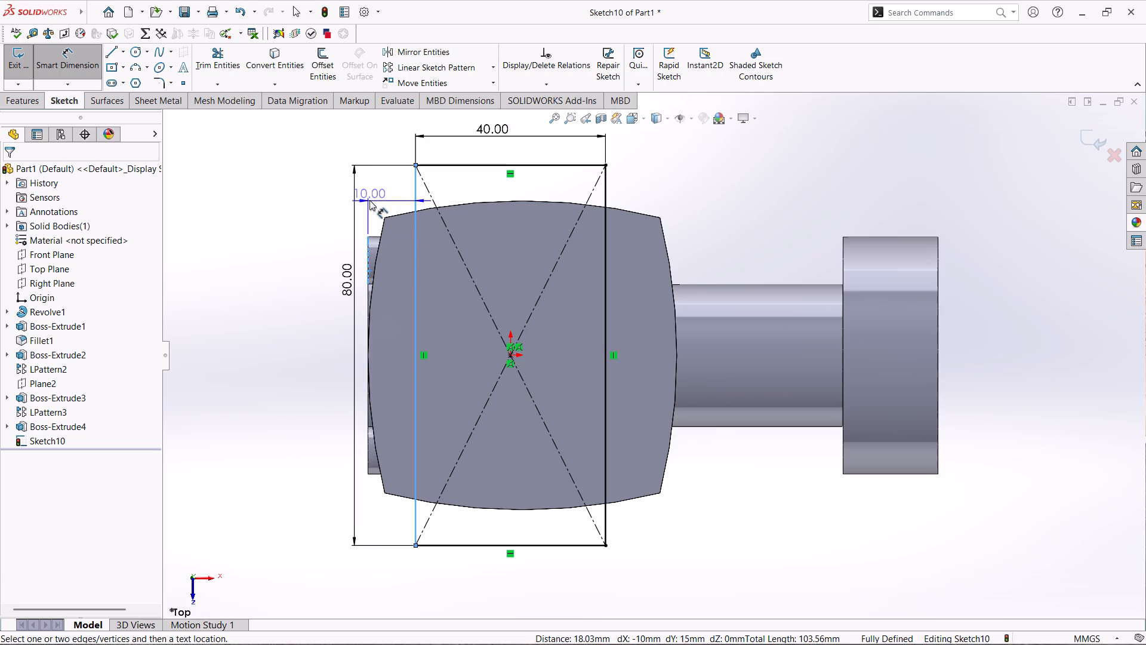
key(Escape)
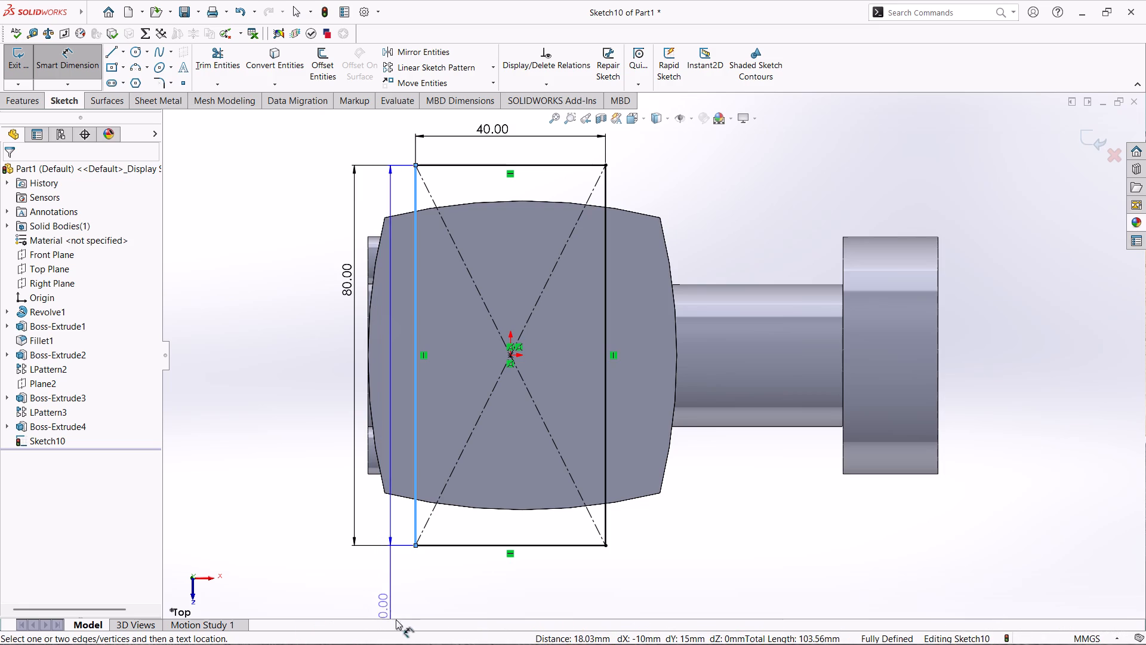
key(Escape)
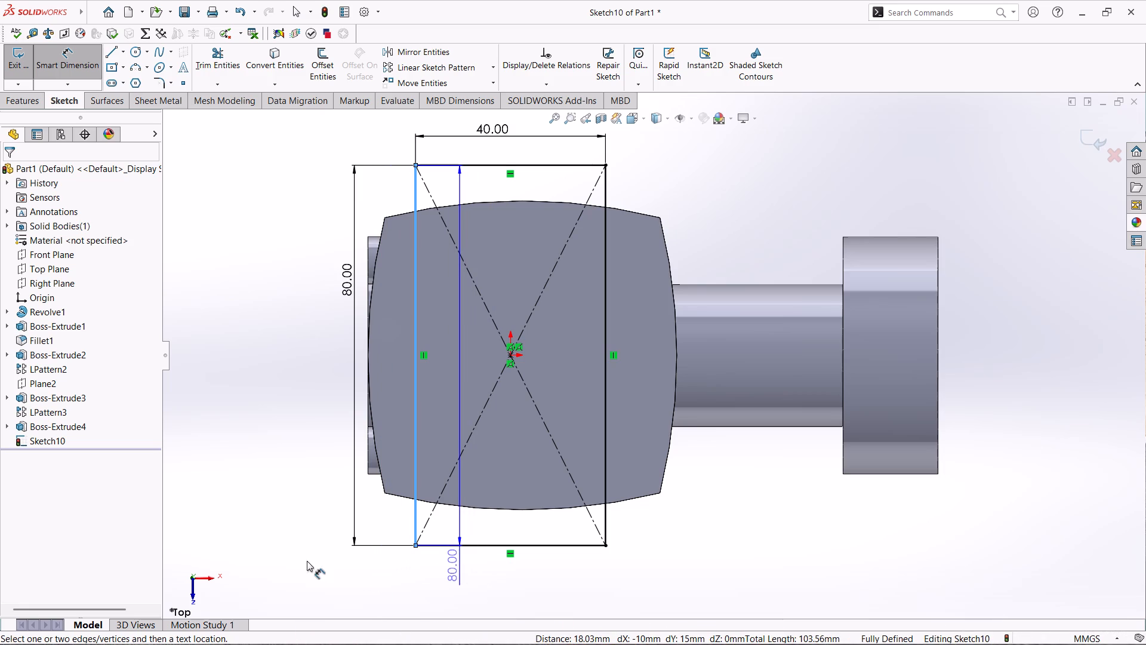
Extrude the 80 by 40 mm rectangle as a Mid Plane boss 5 mm thick, merged with the body.
click(29, 105)
click(21, 76)
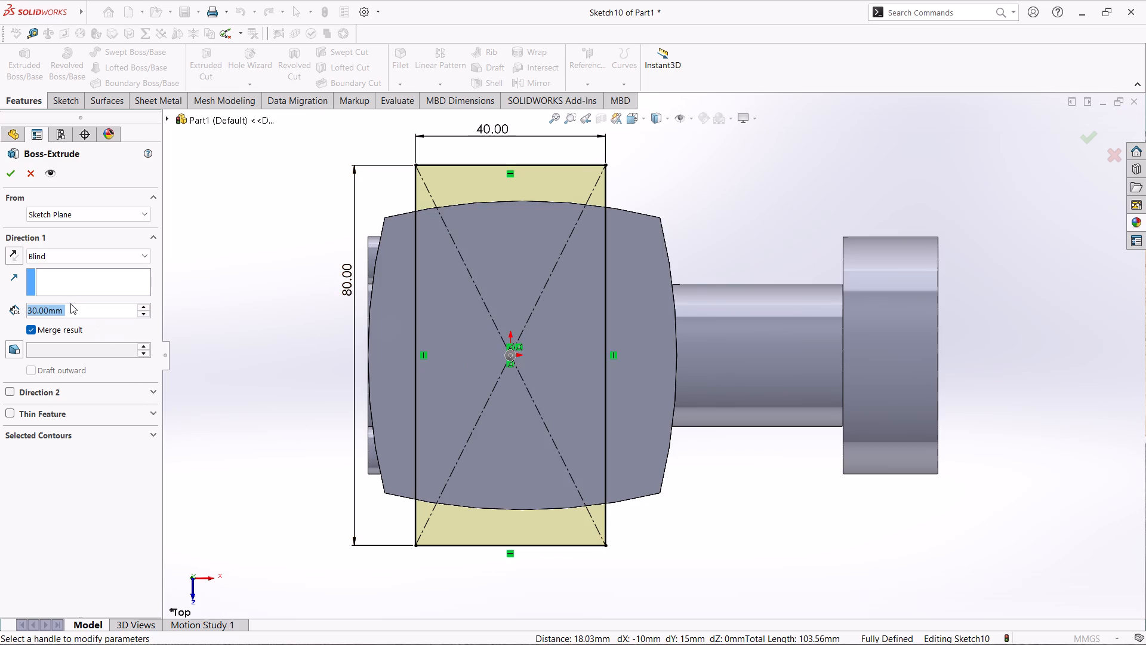
key(5)
key(Return)
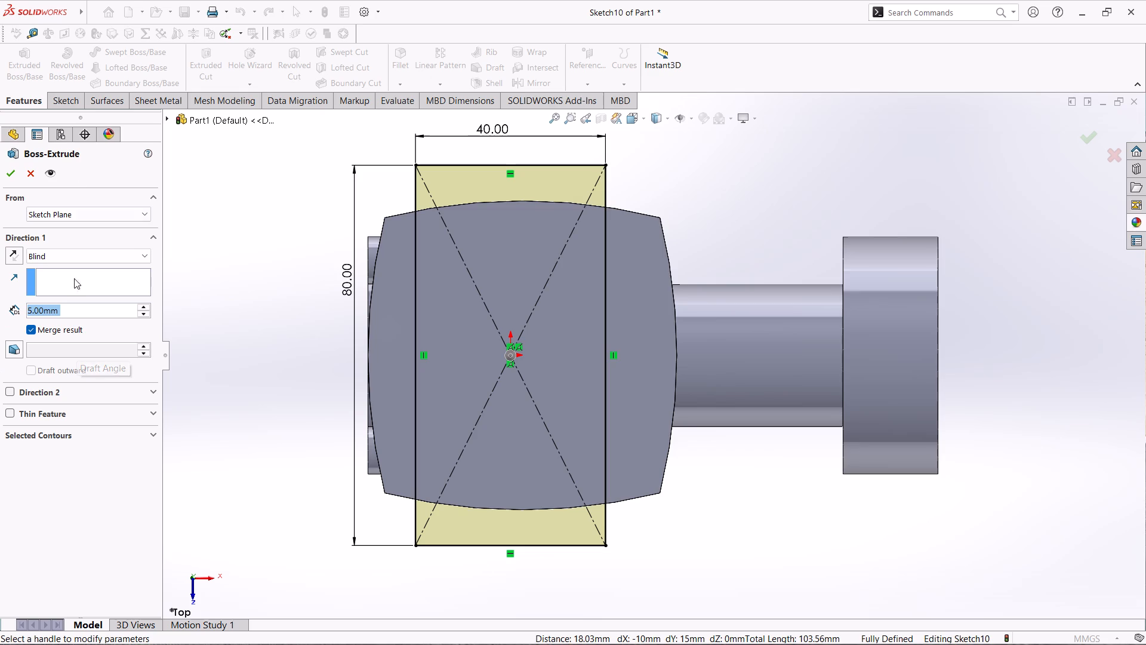
click(73, 257)
click(86, 344)
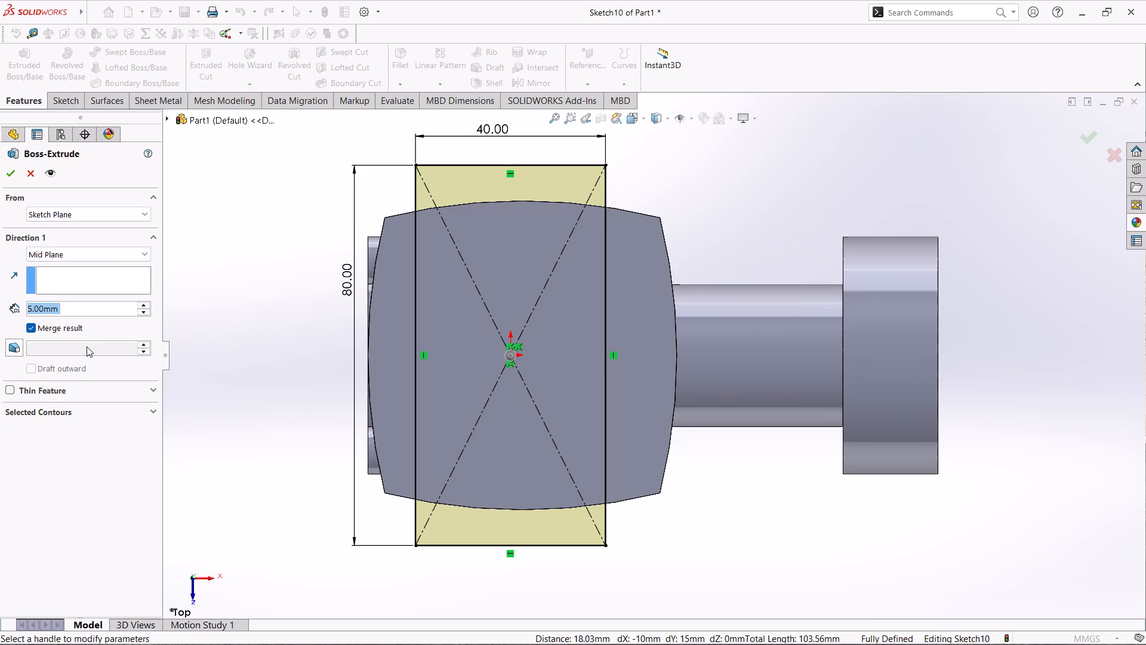
middle_drag(734, 578, 729, 477)
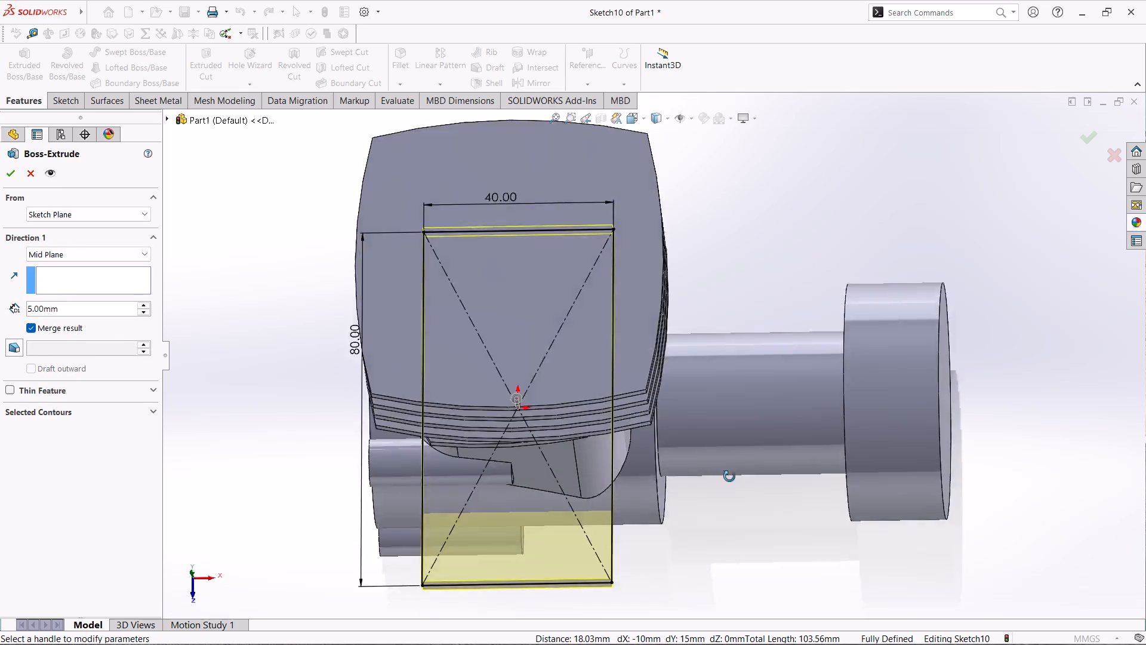
middle_drag(729, 477, 728, 397)
scroll(718, 545, up, 3)
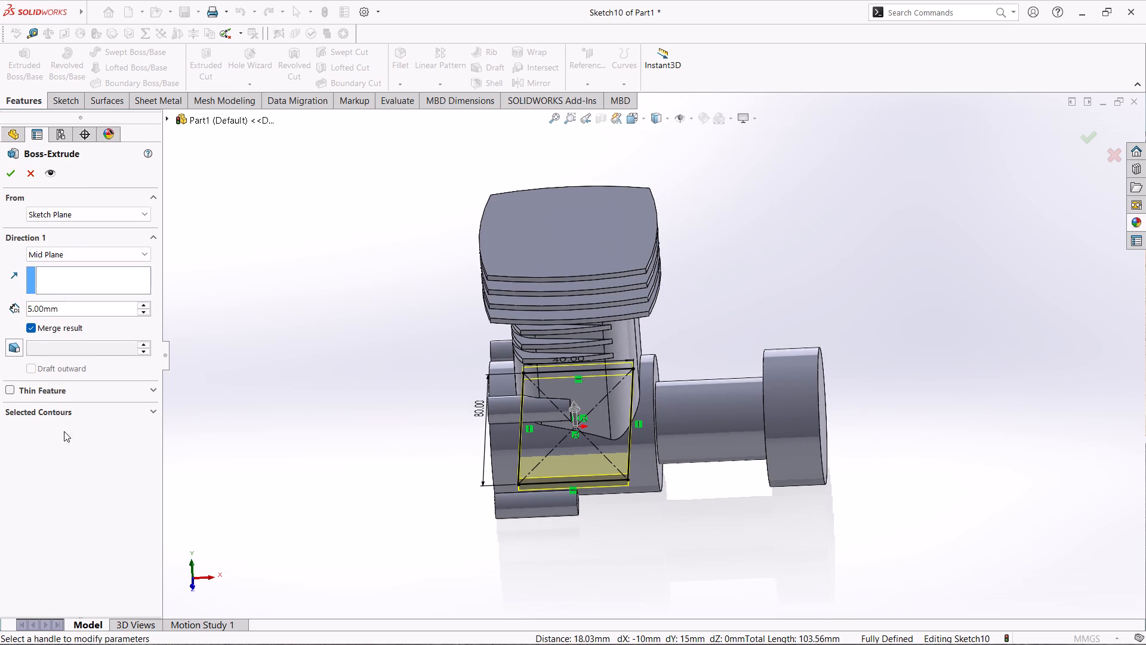
click(12, 178)
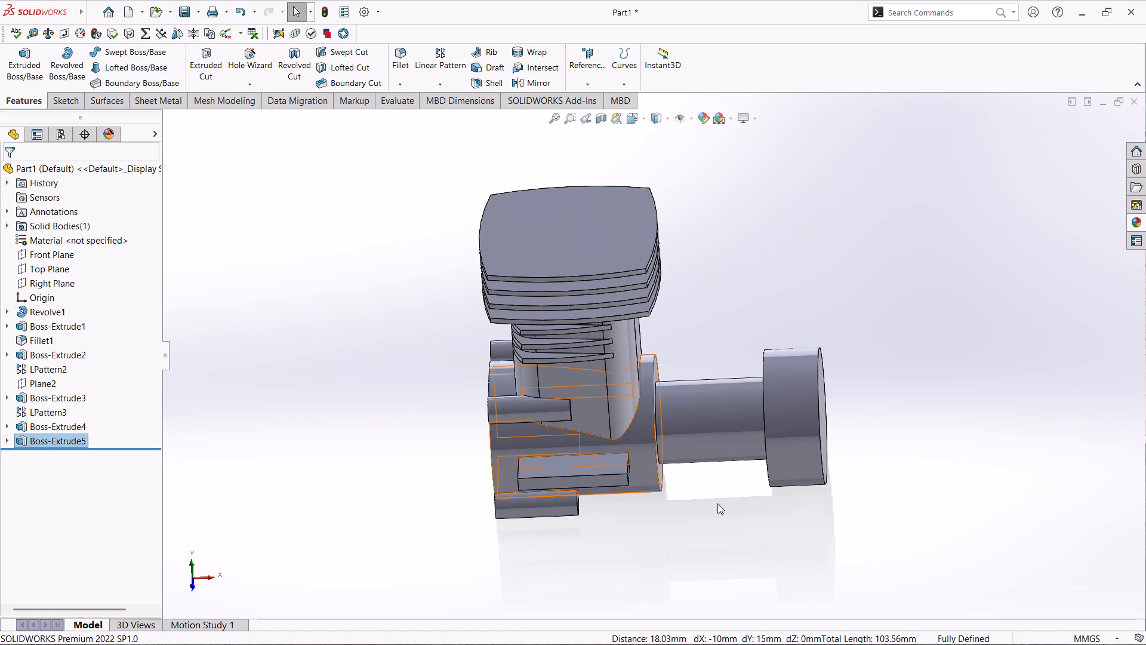
Sketch a circle of about 3.4 mm radius on the front mounting tab's upper face, near the end with the cylindrical bosses.
middle_drag(716, 519, 629, 582)
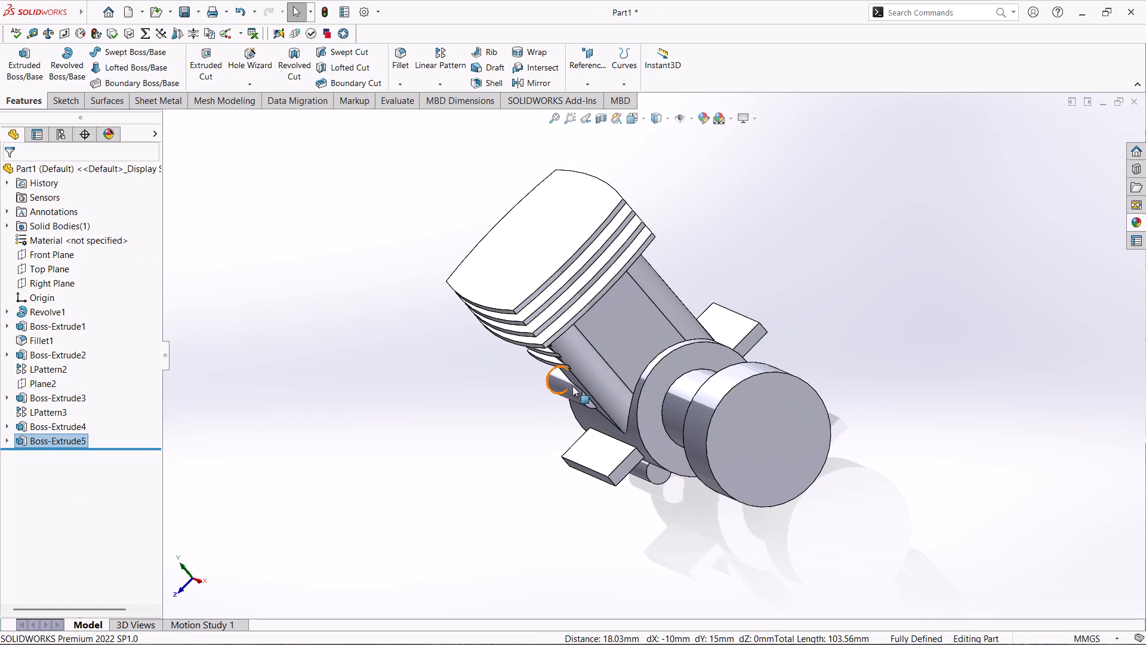
click(590, 447)
click(646, 409)
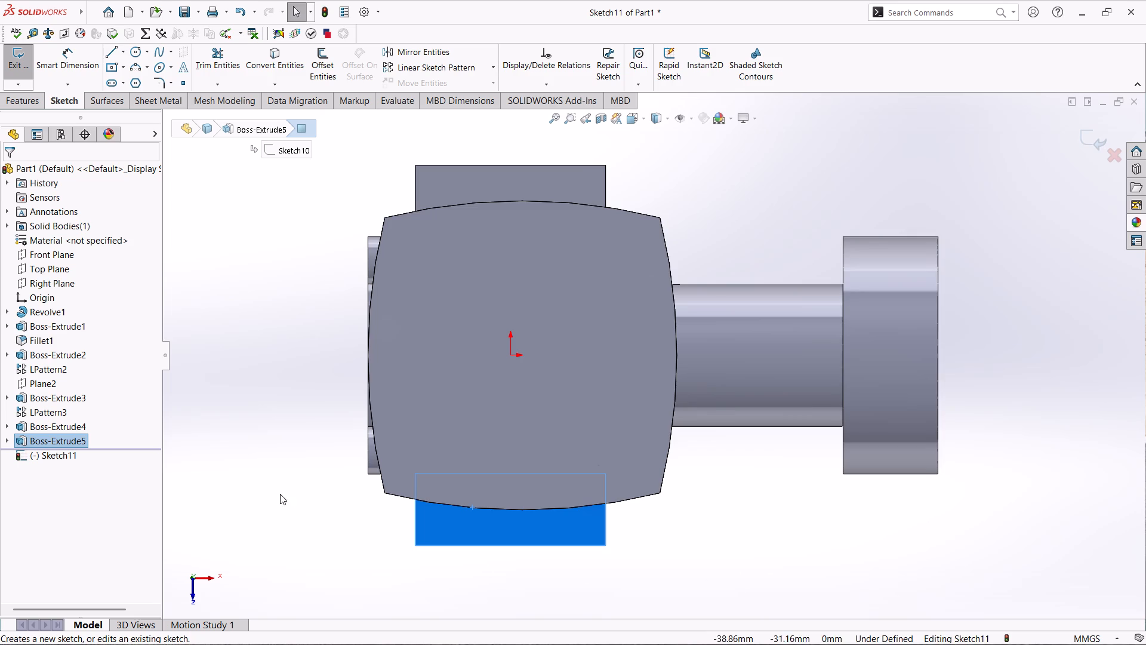
click(134, 52)
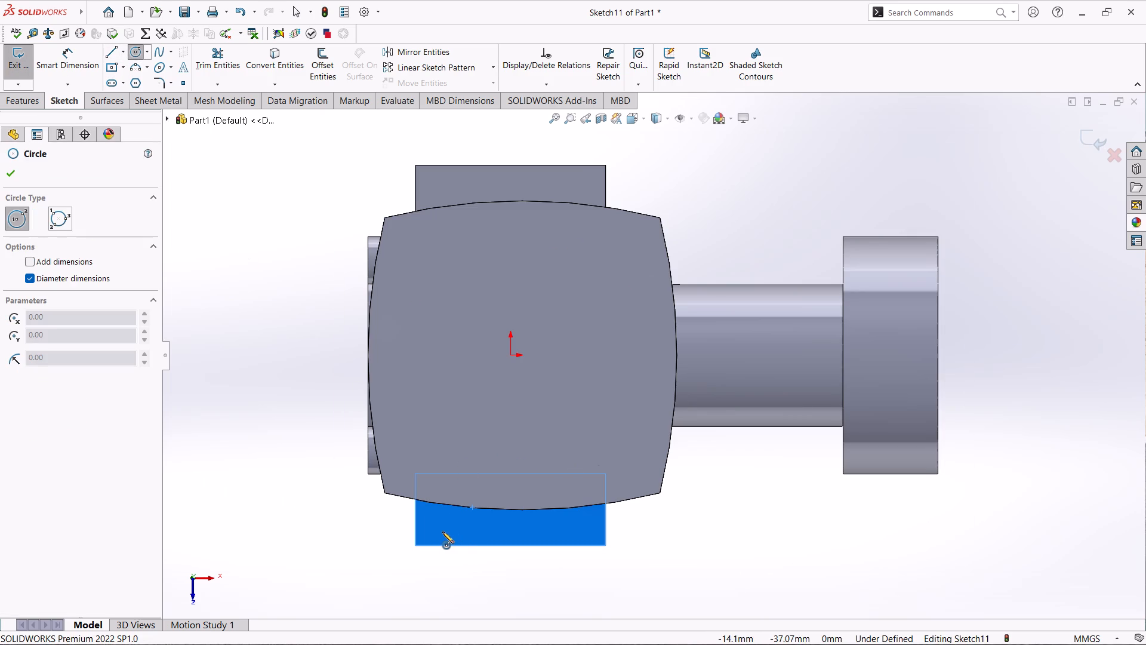
click(442, 527)
click(458, 529)
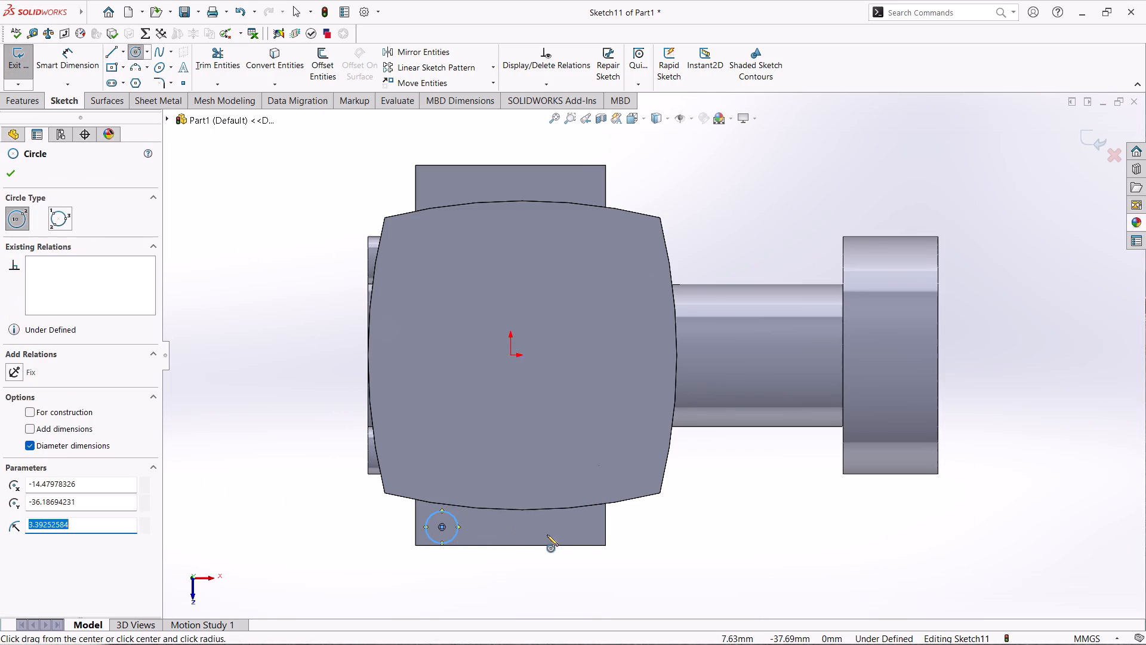
Sketch a second circle of about 5.2 mm radius on the same front tab, near its opposite end towards the revolved neck.
click(568, 532)
click(590, 522)
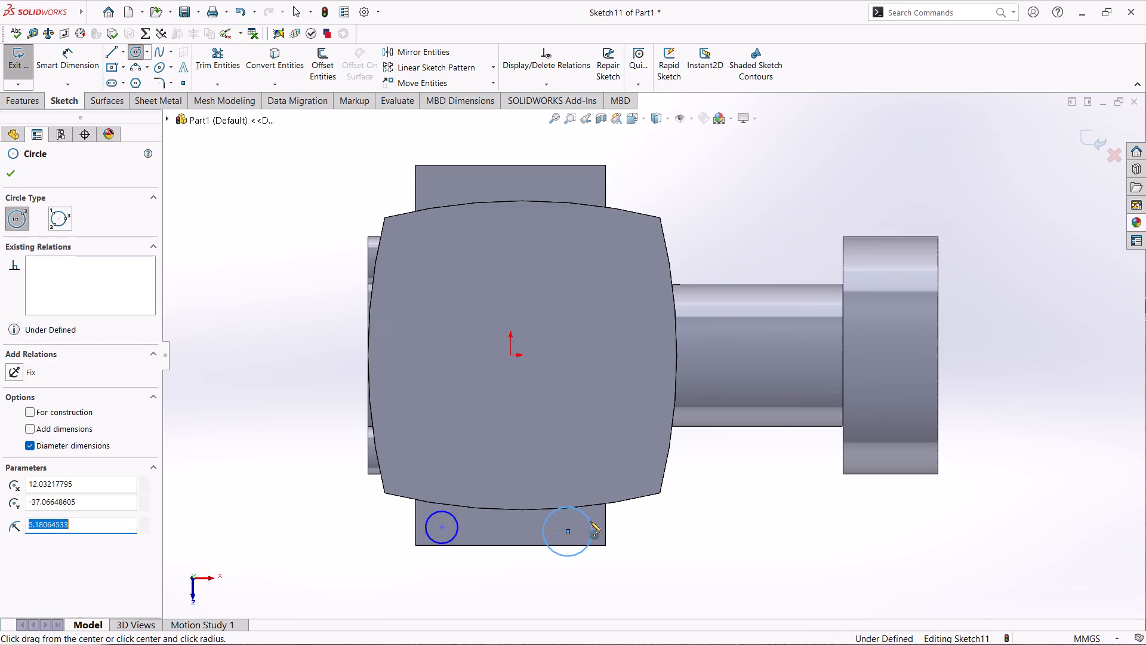
Draw a construction centerline between the two circles' centres and make it horizontal.
click(125, 51)
click(130, 85)
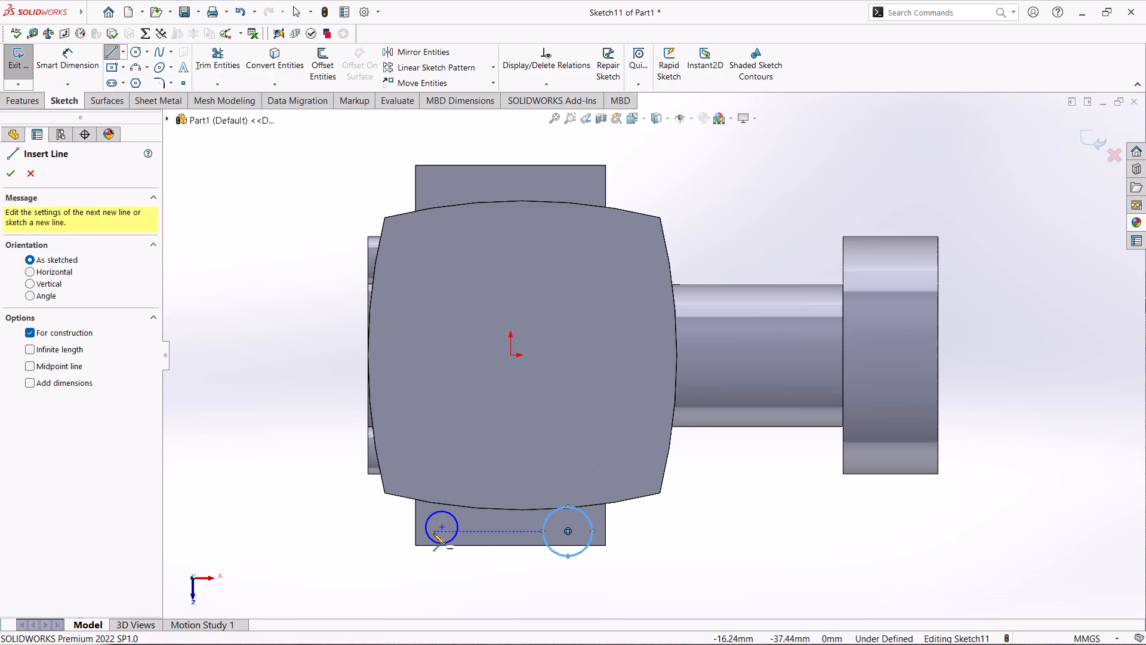
click(441, 527)
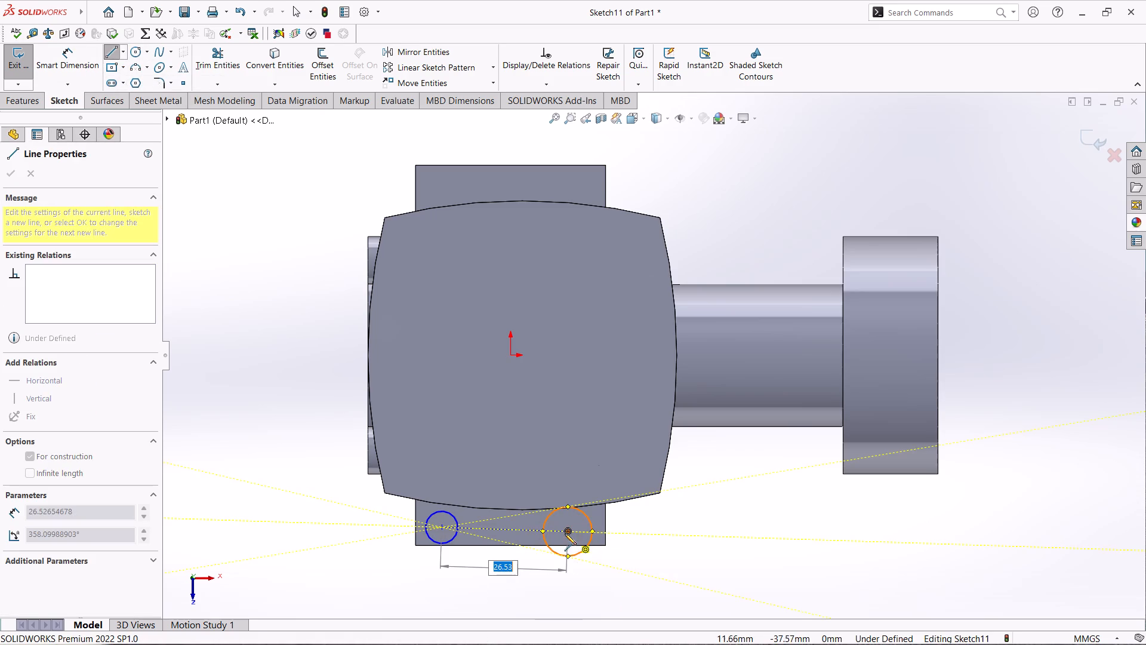
click(565, 531)
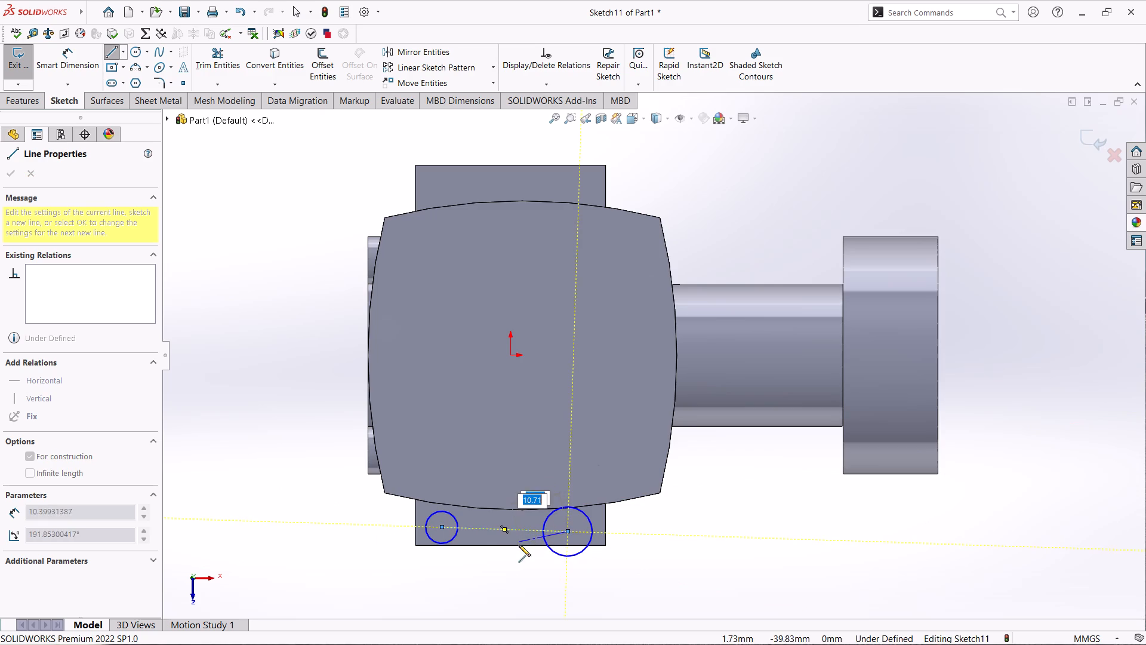
key(Escape)
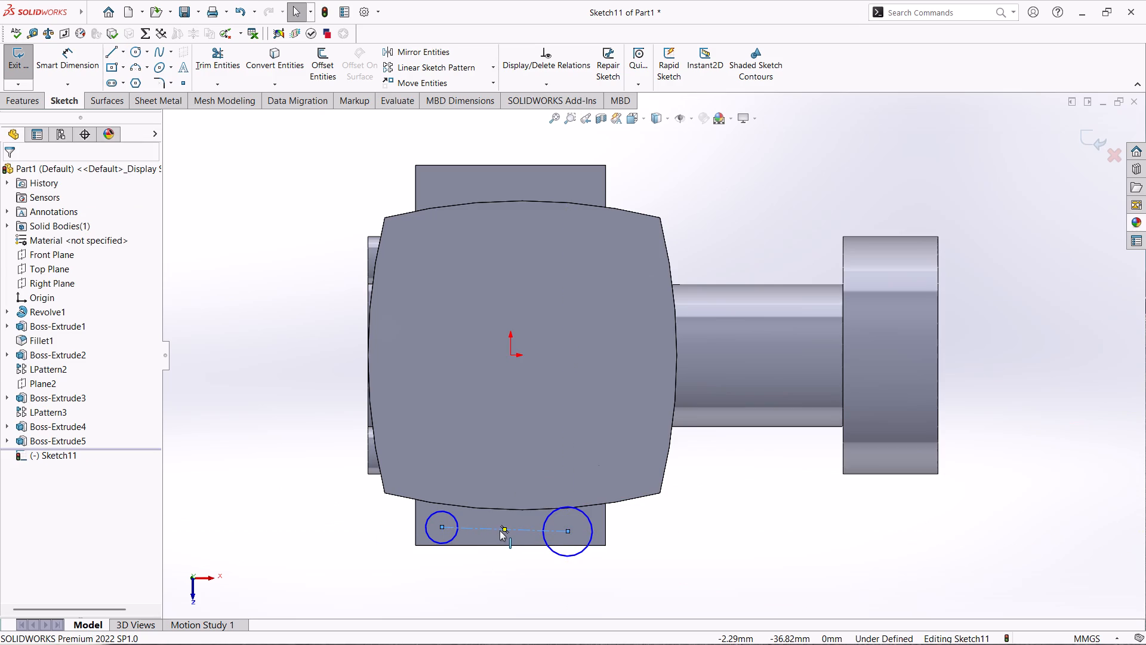
click(499, 527)
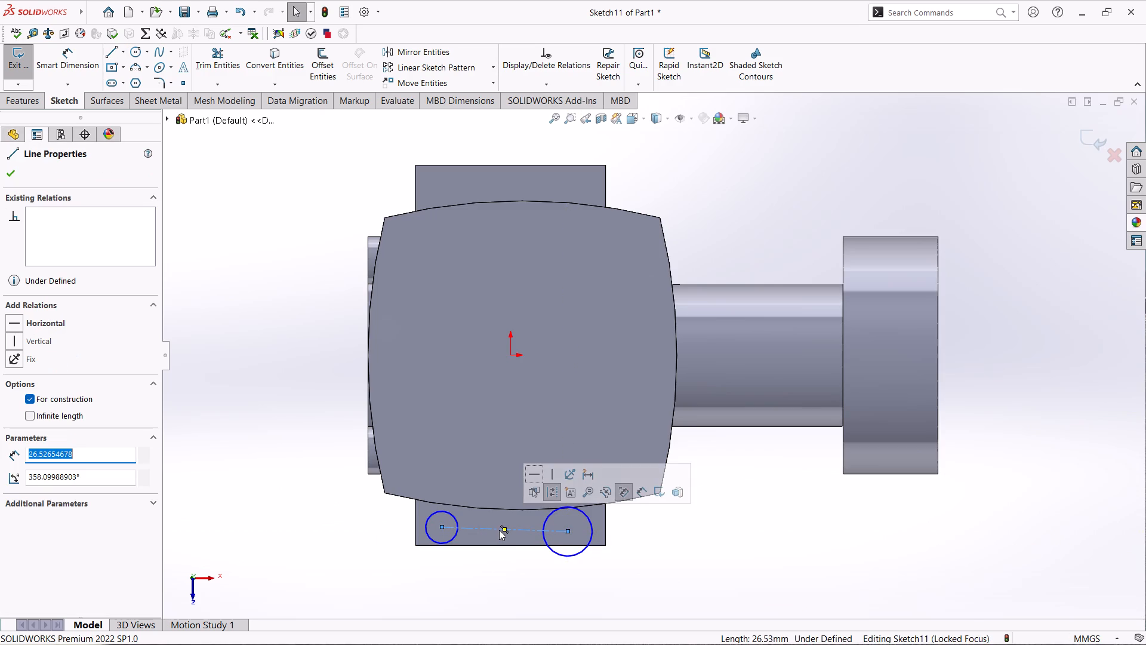
click(534, 475)
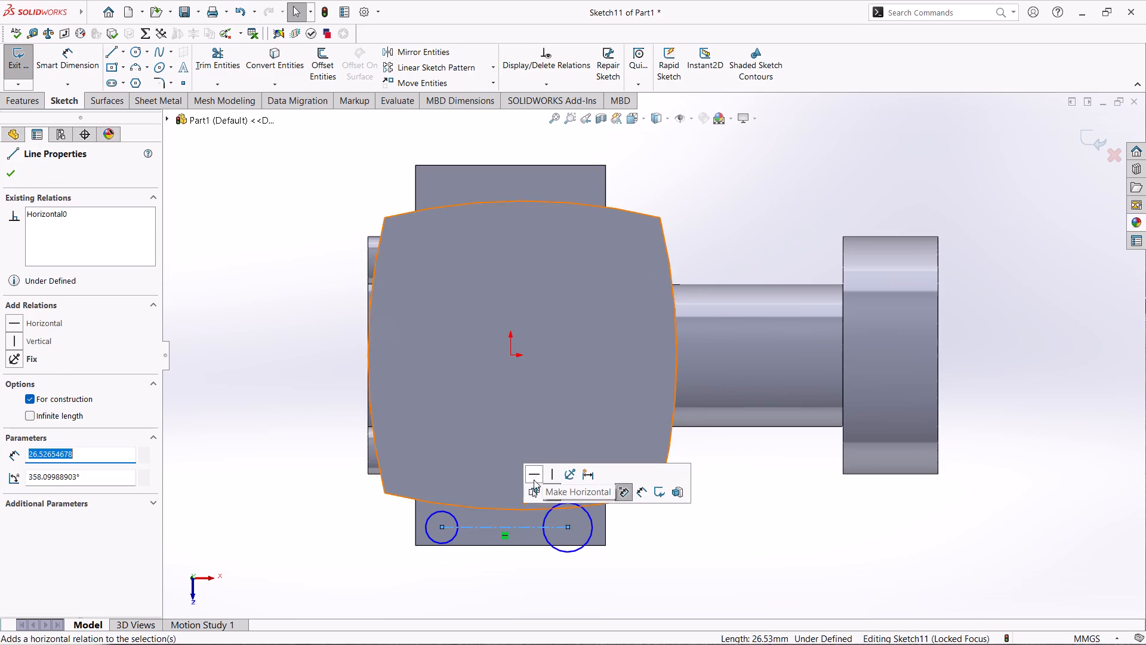
click(398, 552)
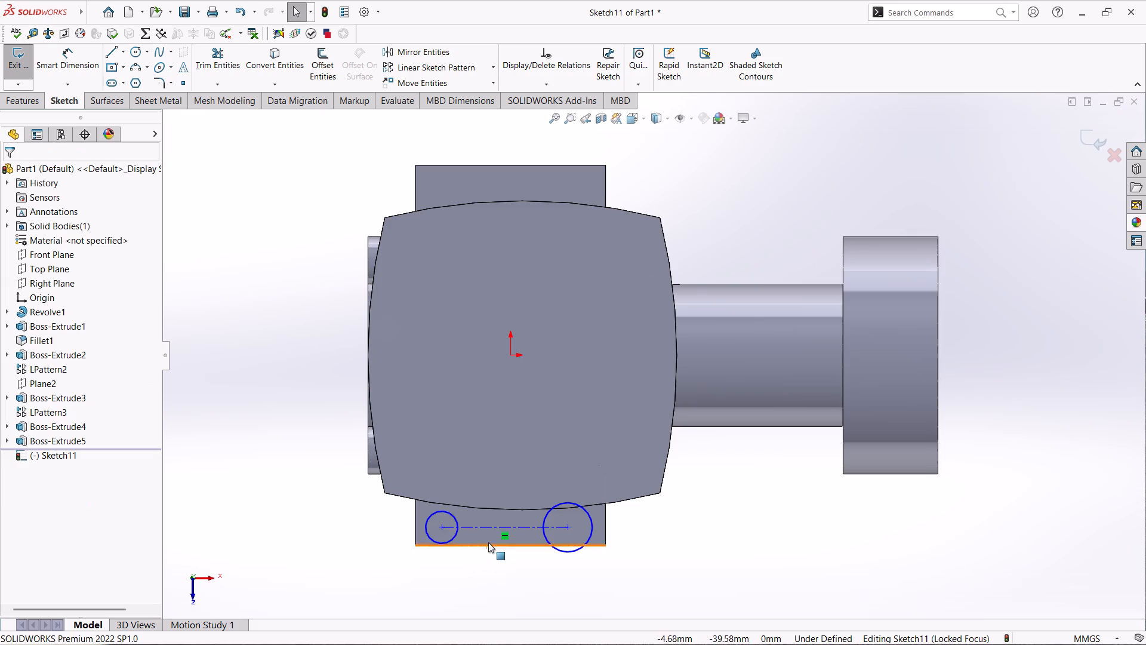
Add an Equal relation between the two circles on the front tab.
ctrl+click(446, 542)
ctrl+click(547, 542)
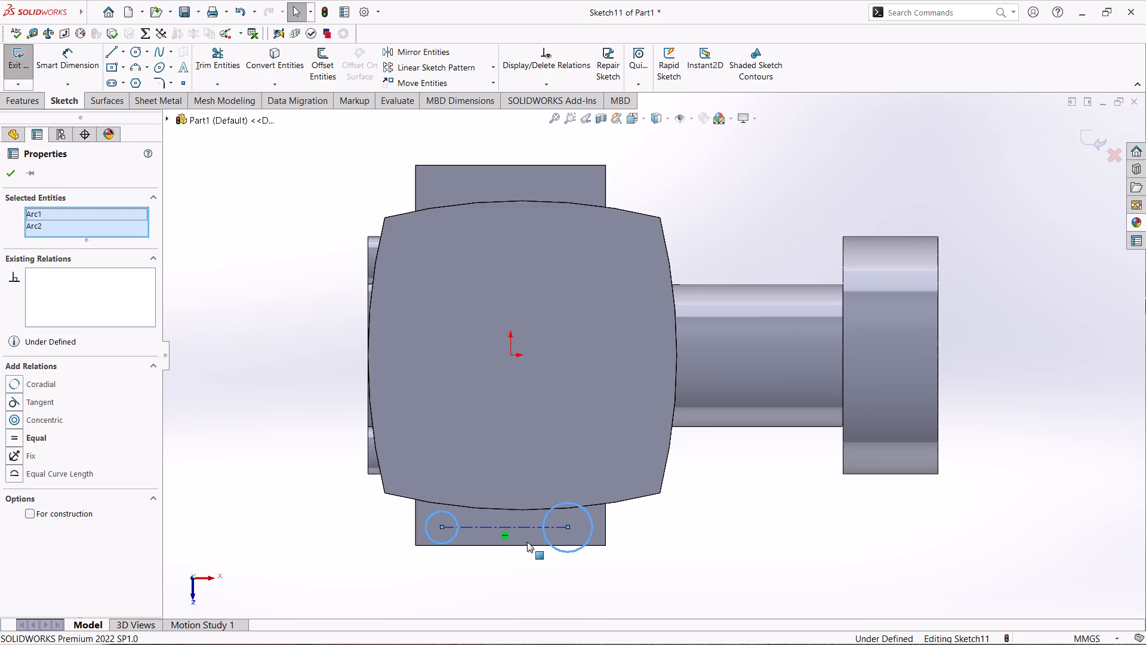
click(13, 435)
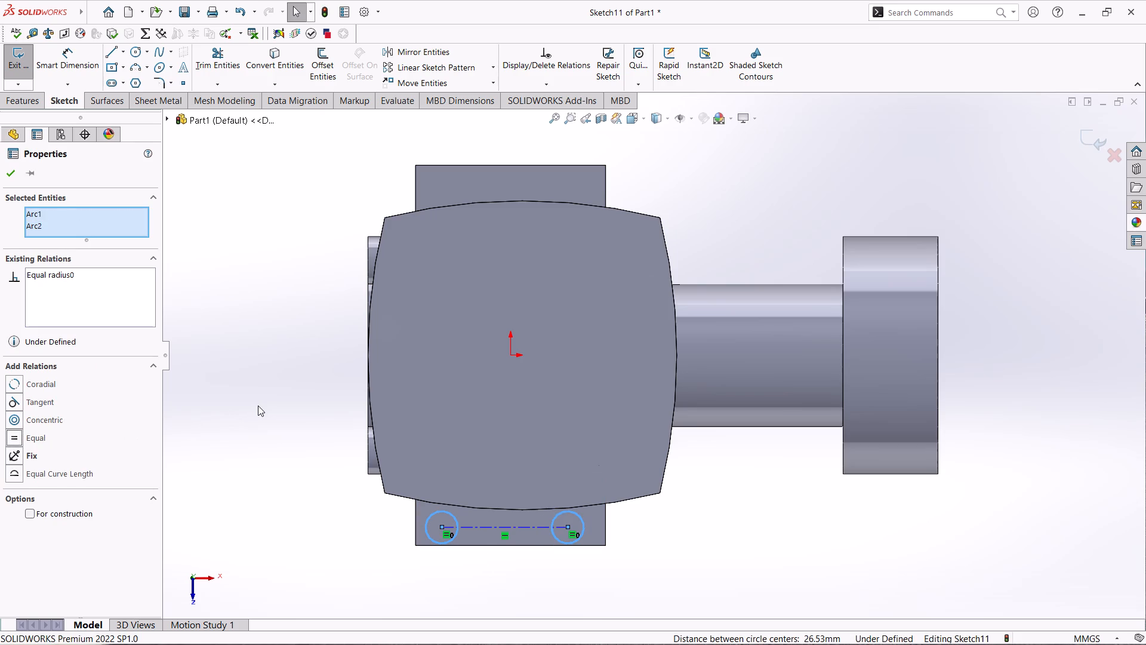
Dimension the circle near the cylindrical bosses to 8 mm diameter.
click(67, 59)
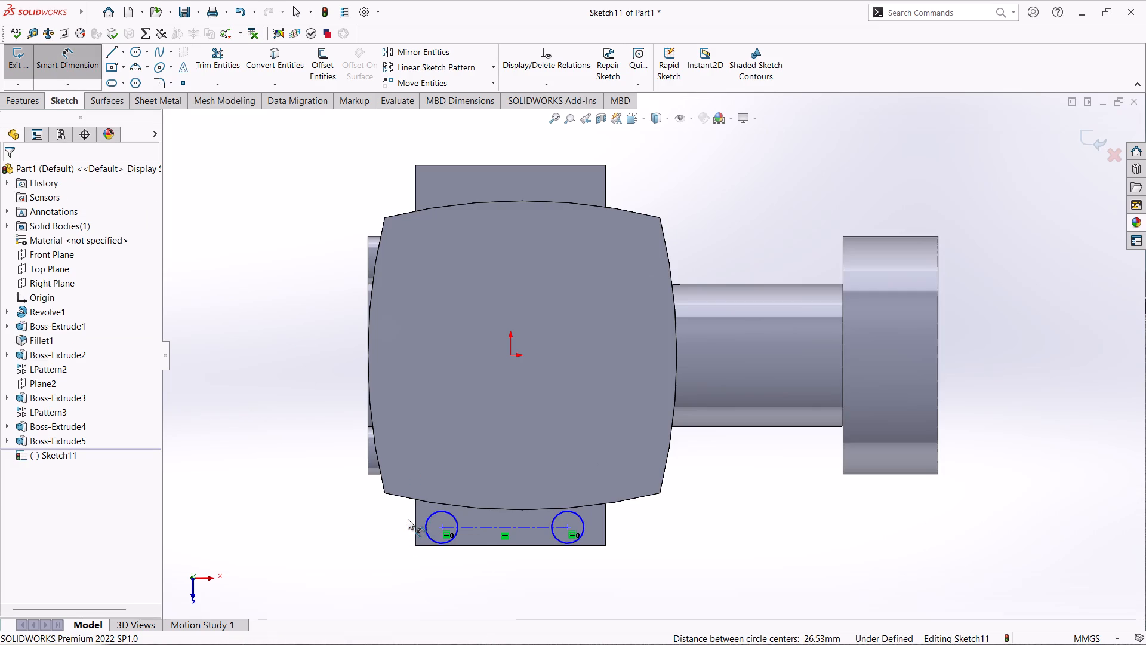
click(457, 533)
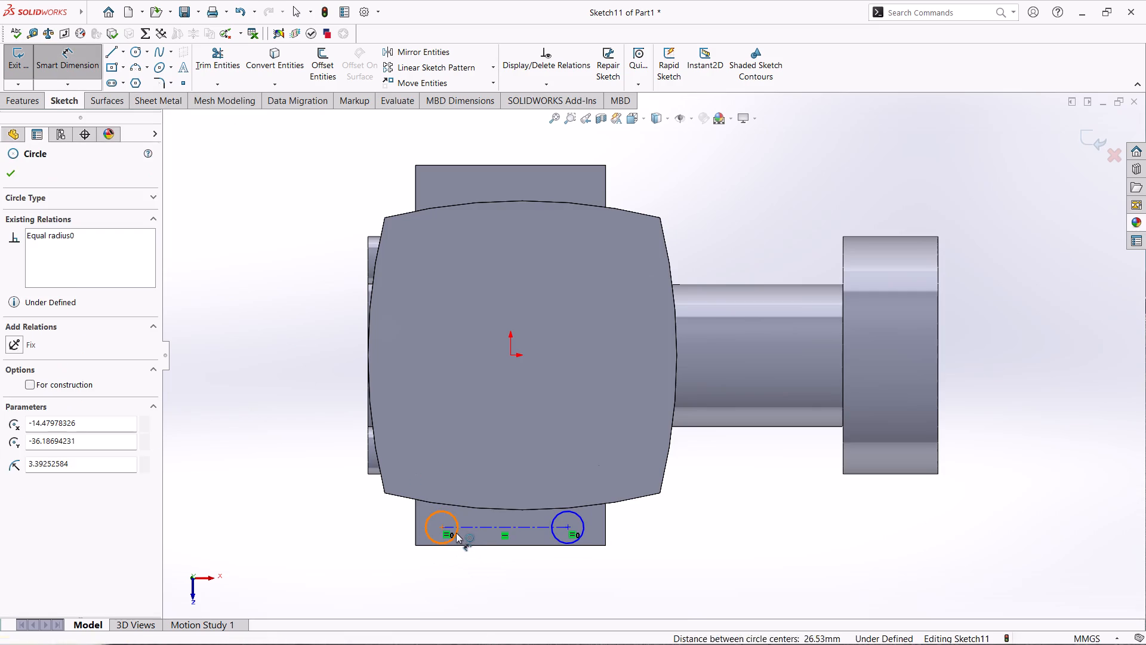
click(473, 561)
key(8)
key(Return)
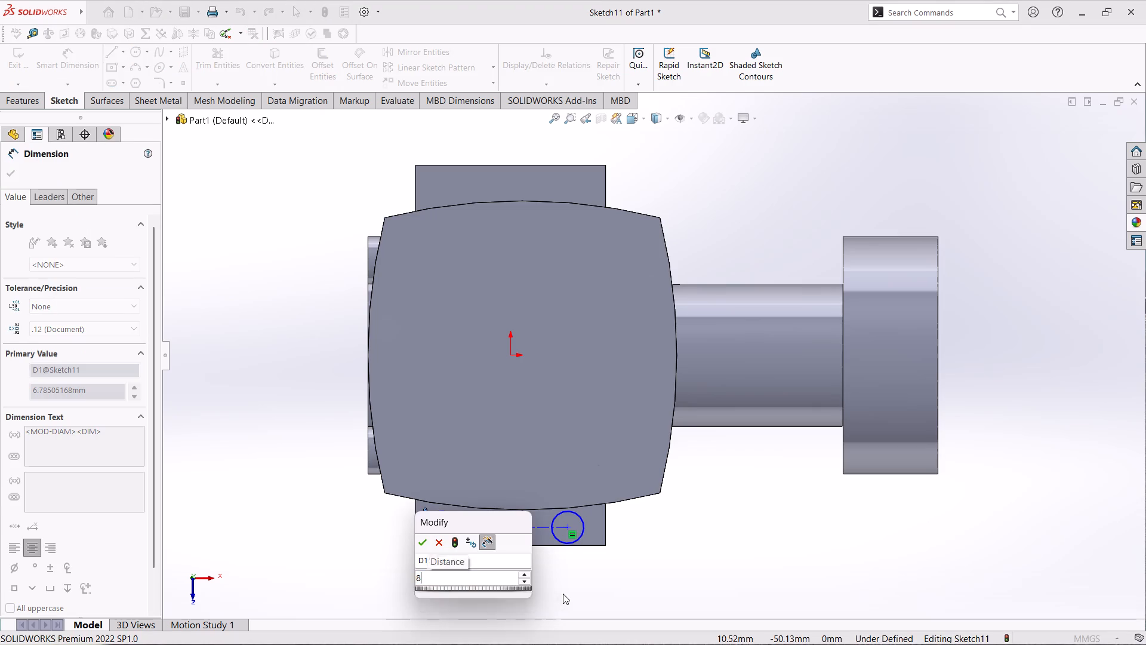
Dimension that circle's centre 8 mm from the tab's nearest end edge.
scroll(396, 527, down, 5)
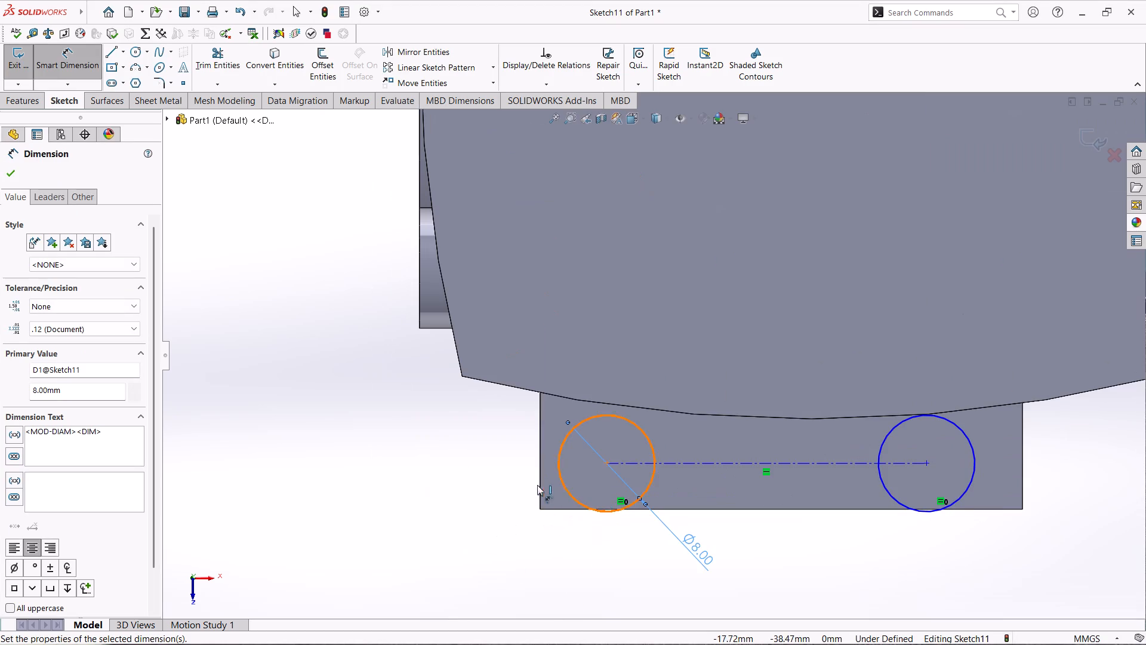
click(606, 463)
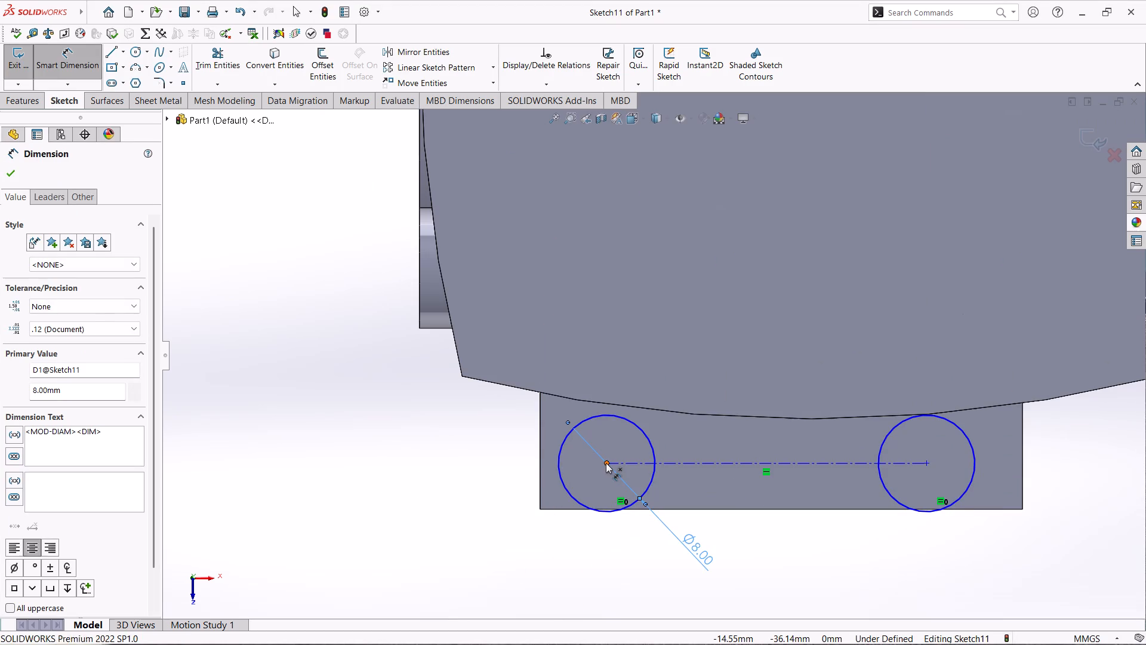
click(542, 474)
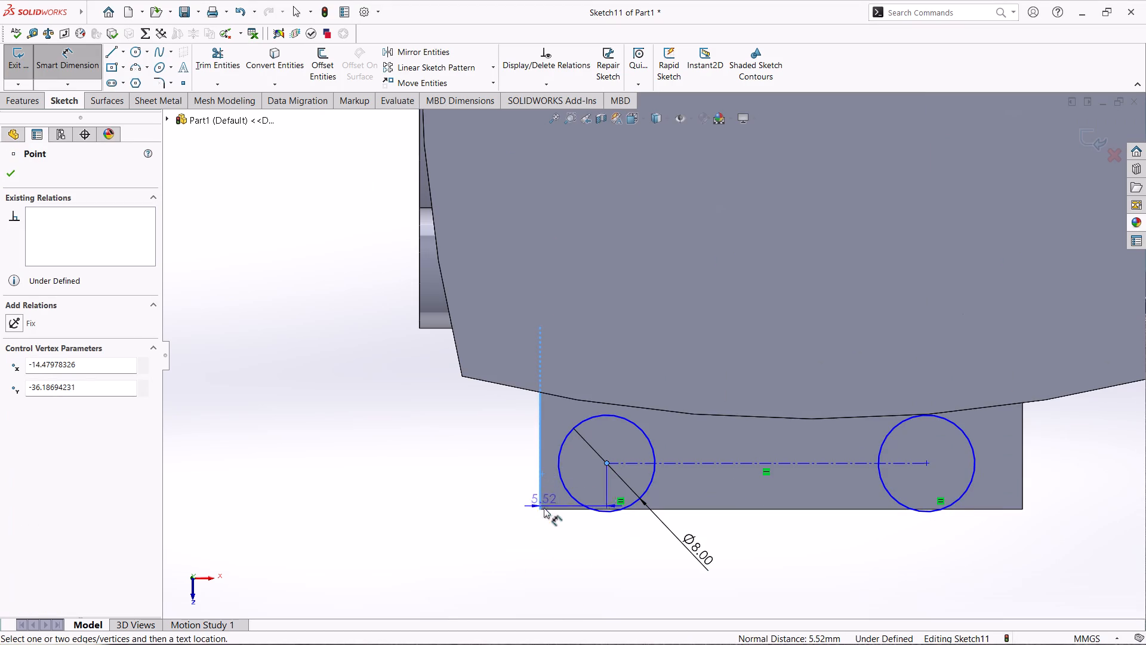
click(554, 552)
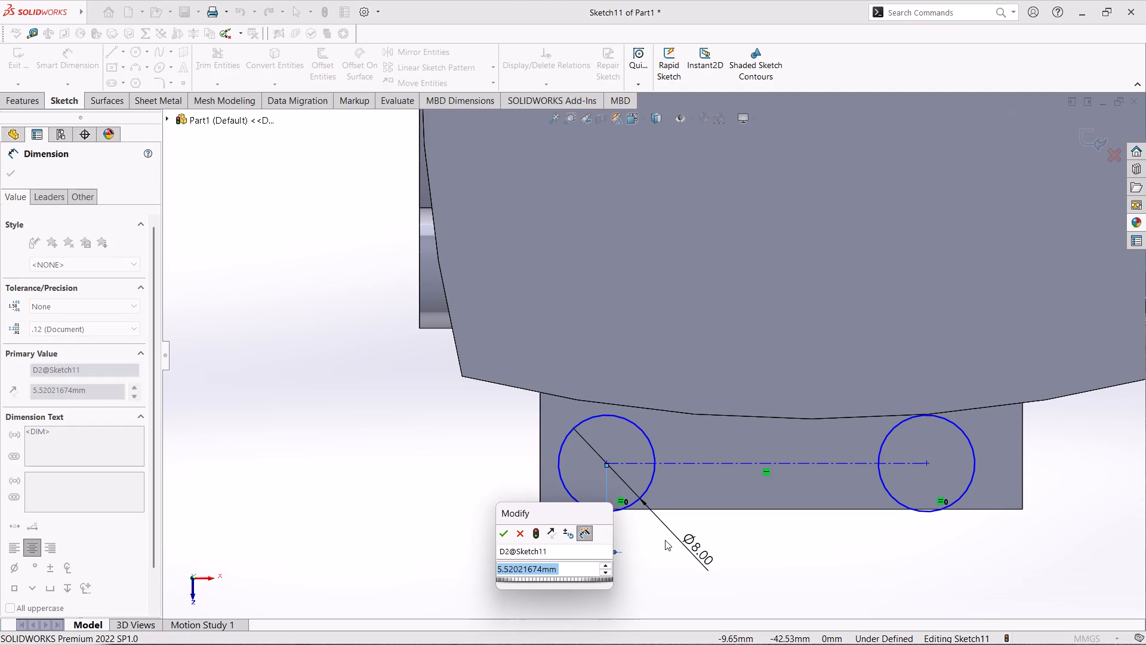
key(8)
key(Return)
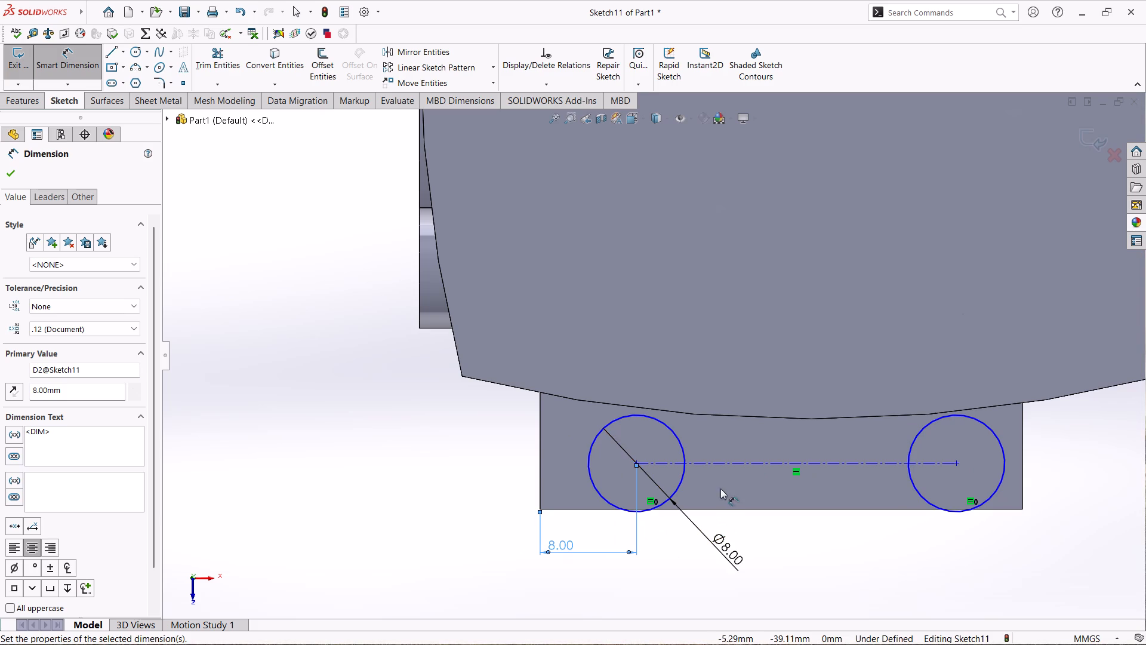
Dimension the construction centerline 8 mm from the tab's long outer edge.
click(734, 460)
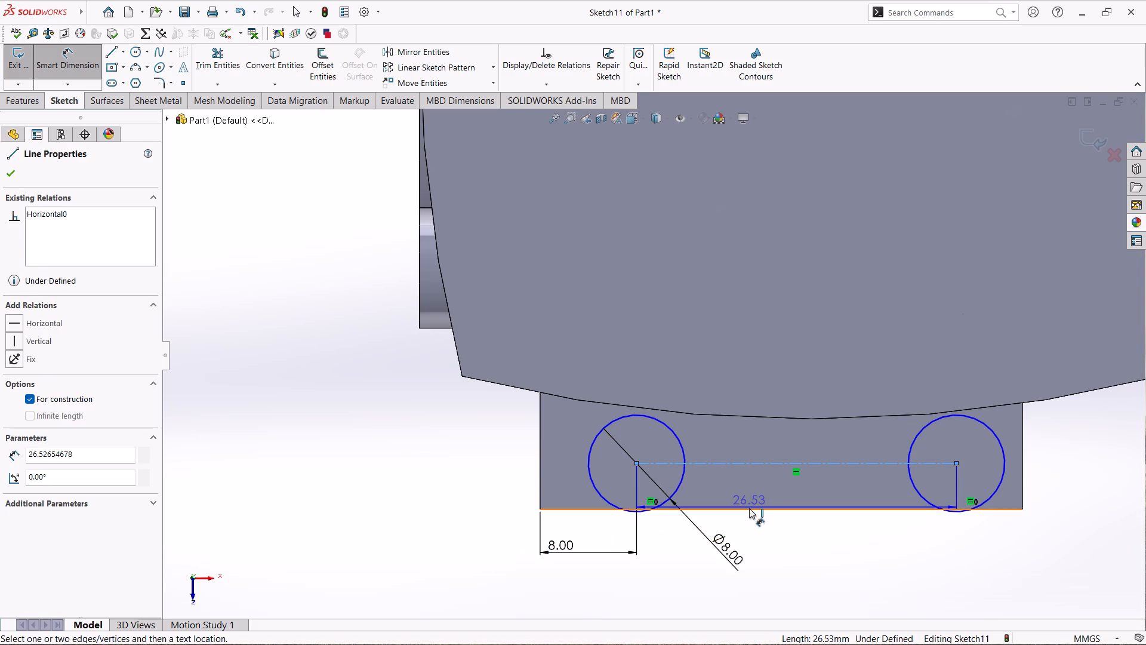
click(749, 508)
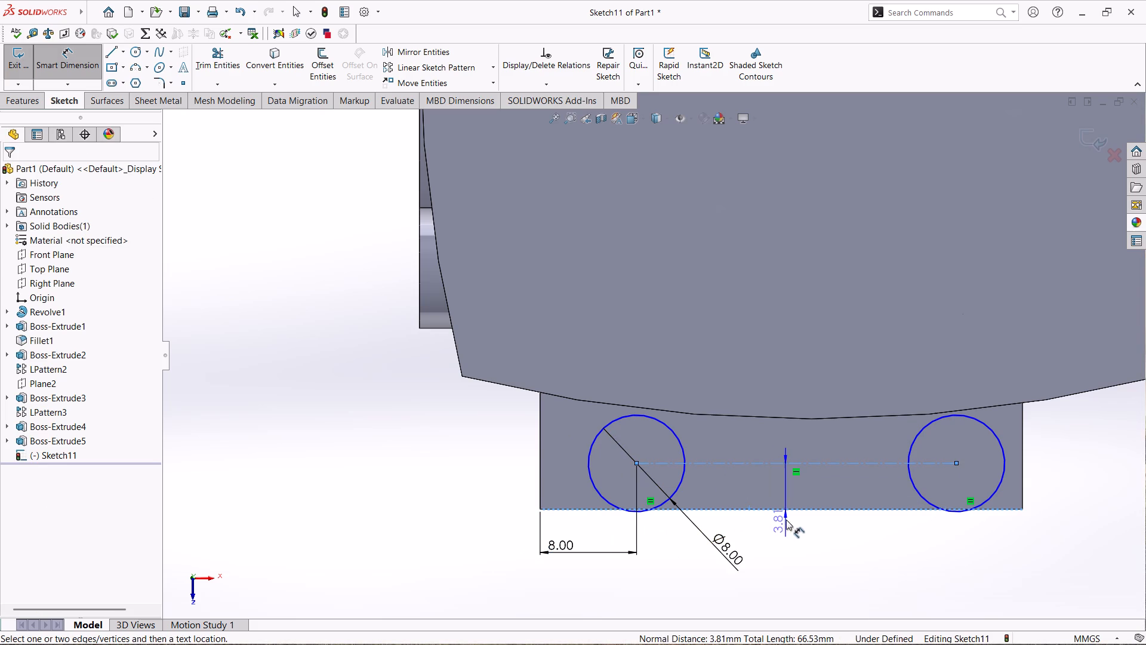
click(786, 520)
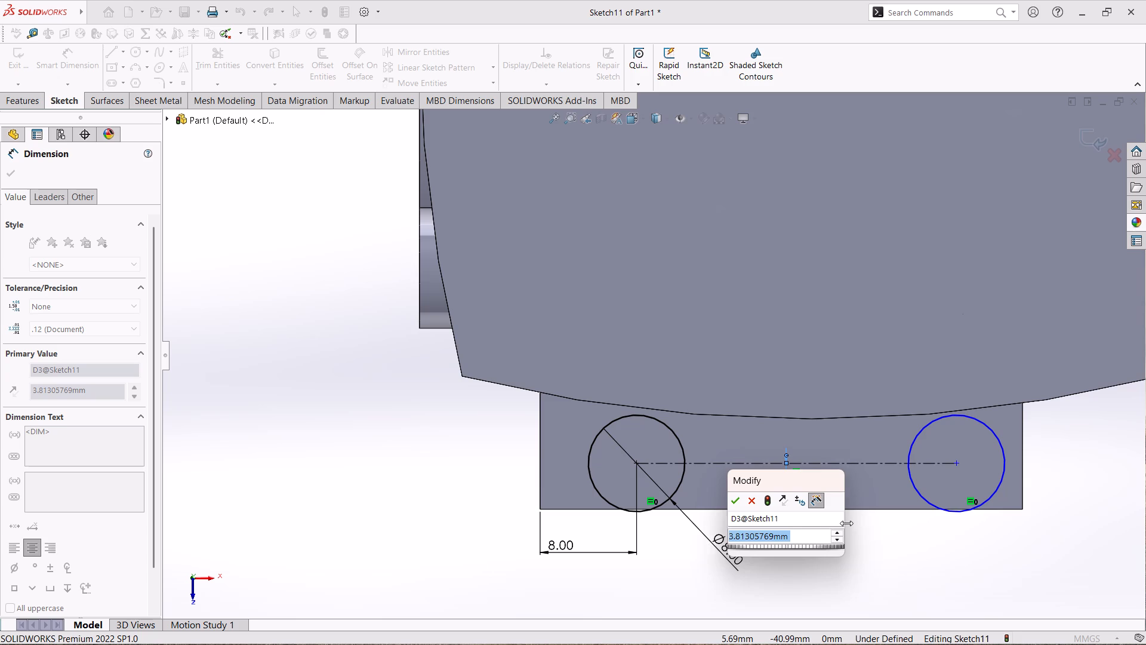
key(8)
key(Return)
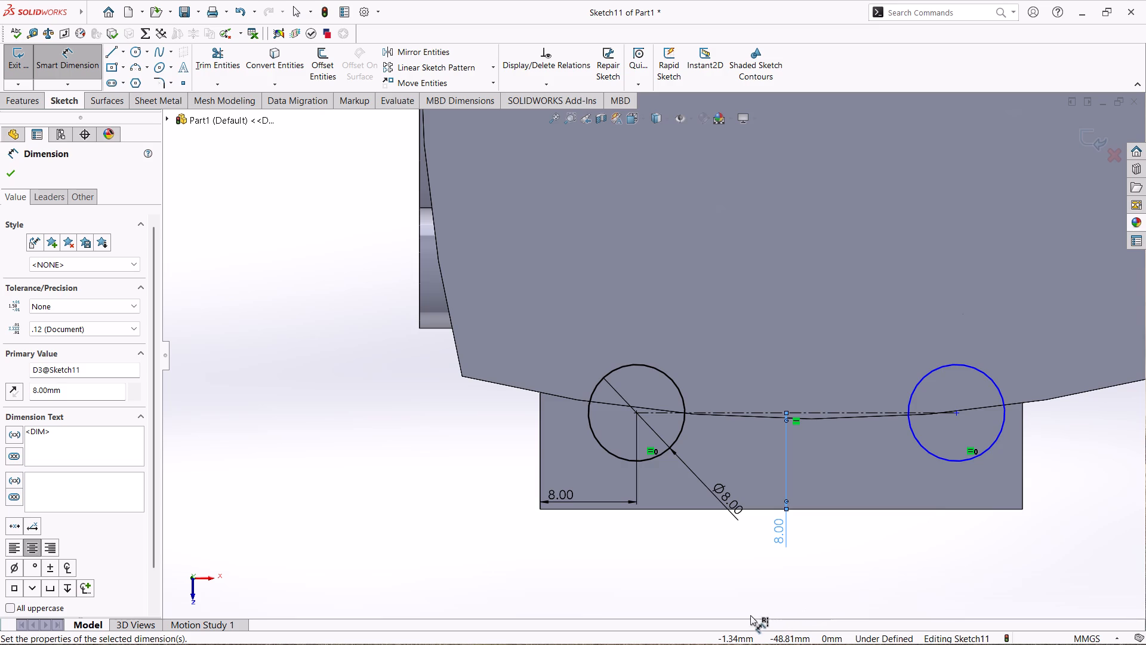
right_click(778, 529)
click(805, 542)
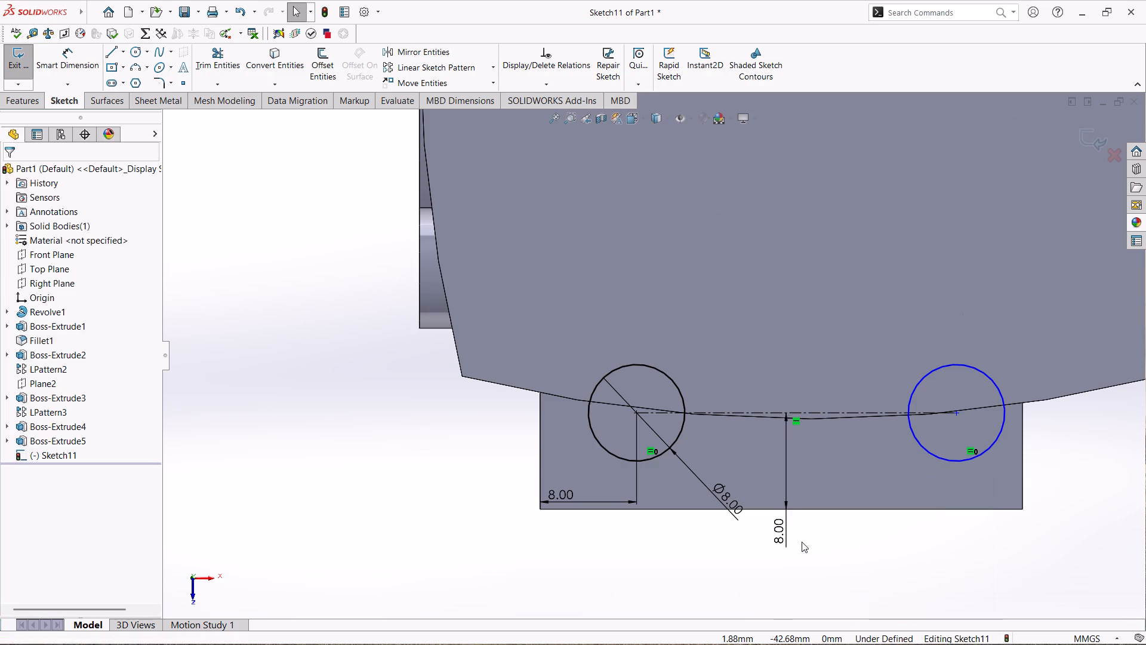
Delete the centerline-to-outer-edge dimension and recreate it at 8 mm, placed beyond the tab's end near the cylindrical bosses.
right_click(785, 540)
click(818, 456)
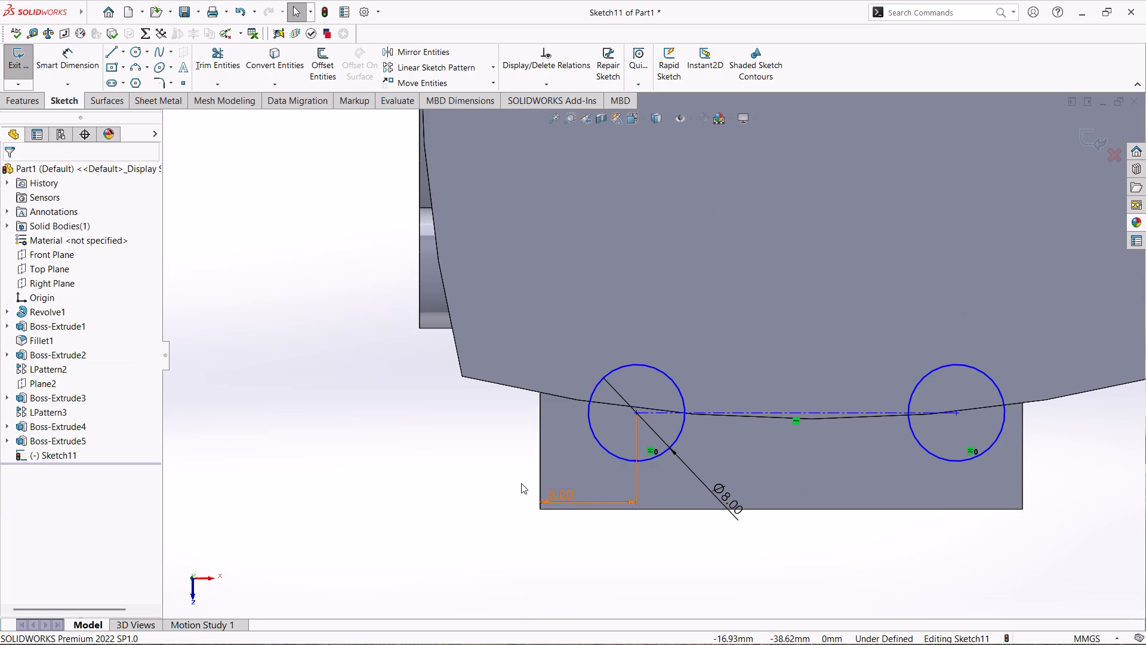
right_drag(268, 287, 263, 153)
click(743, 411)
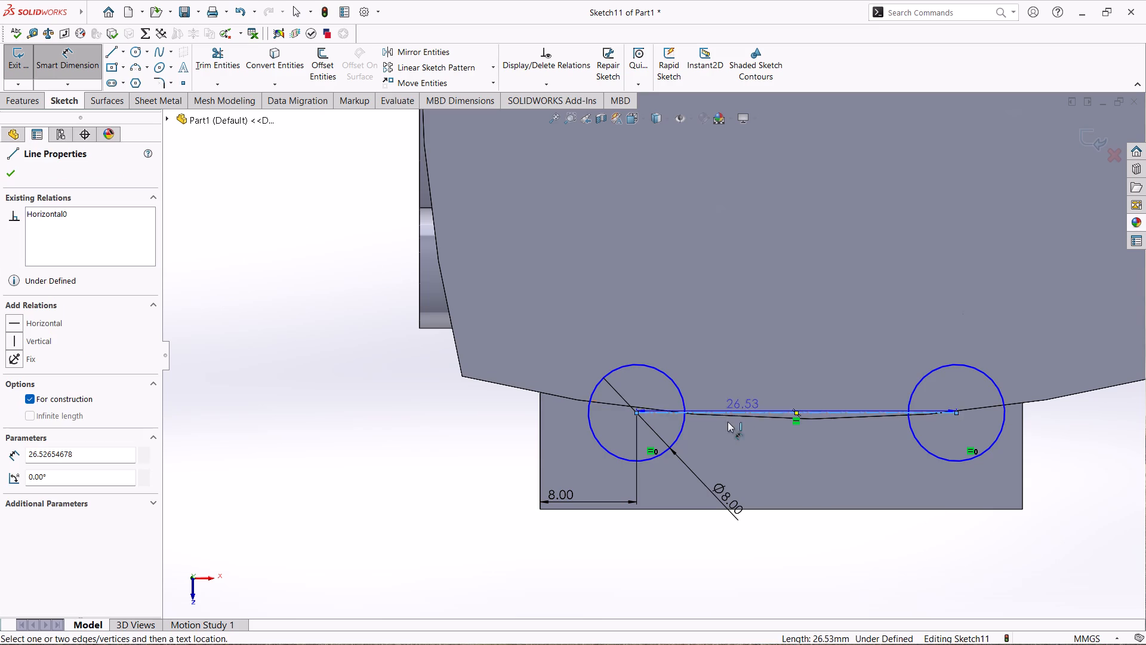
click(678, 508)
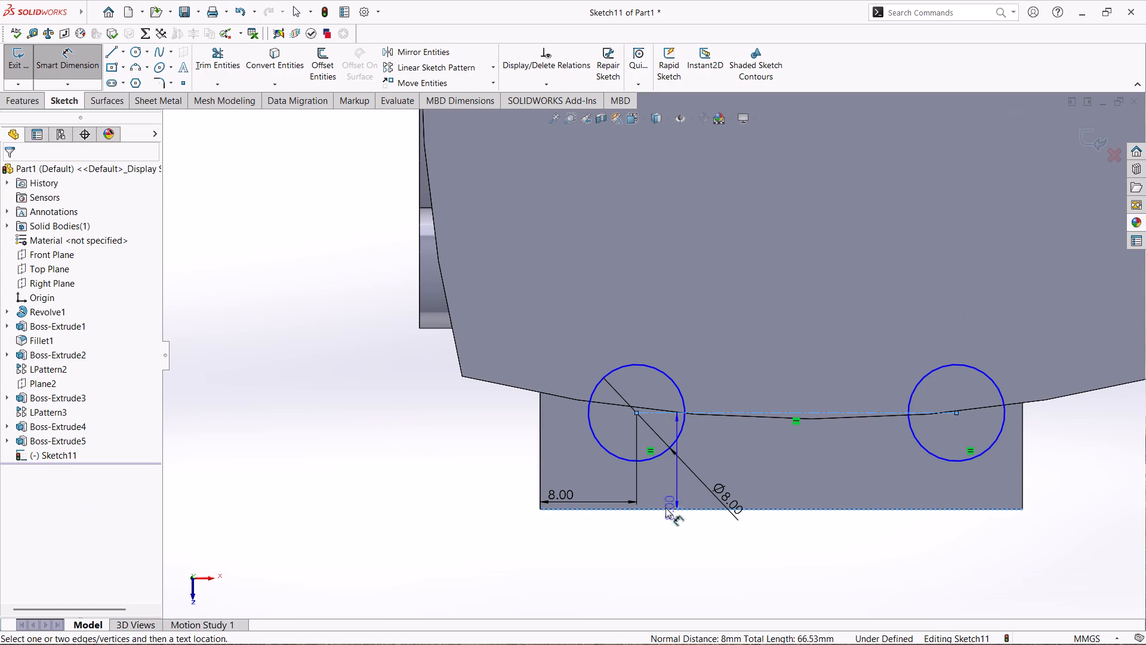
click(488, 481)
click(346, 460)
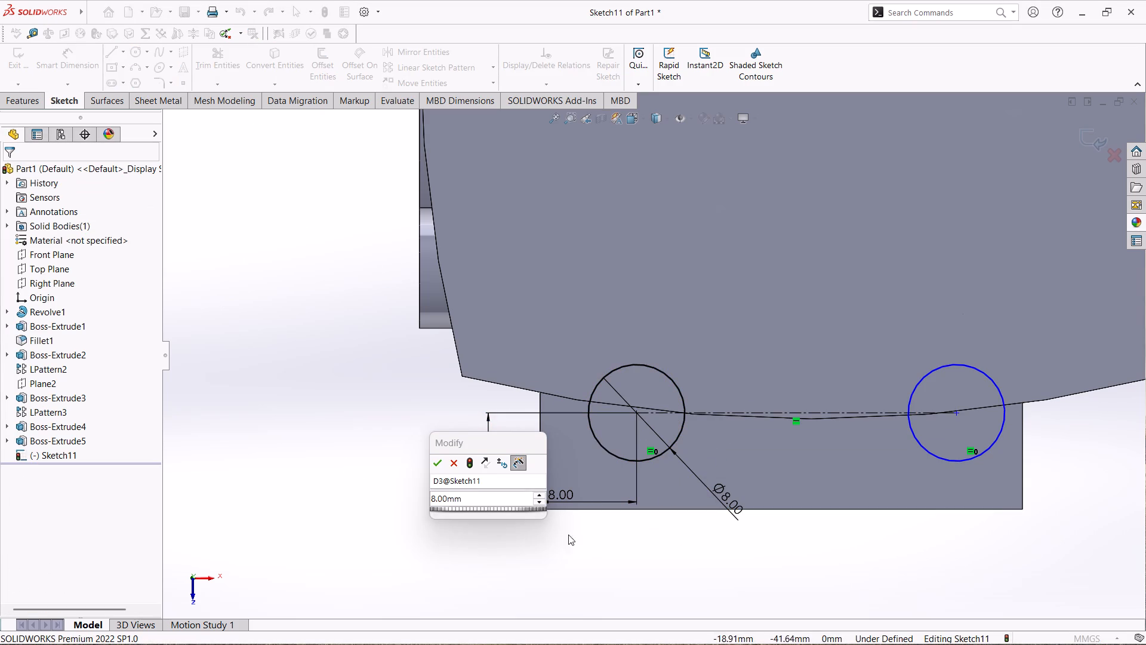
click(434, 459)
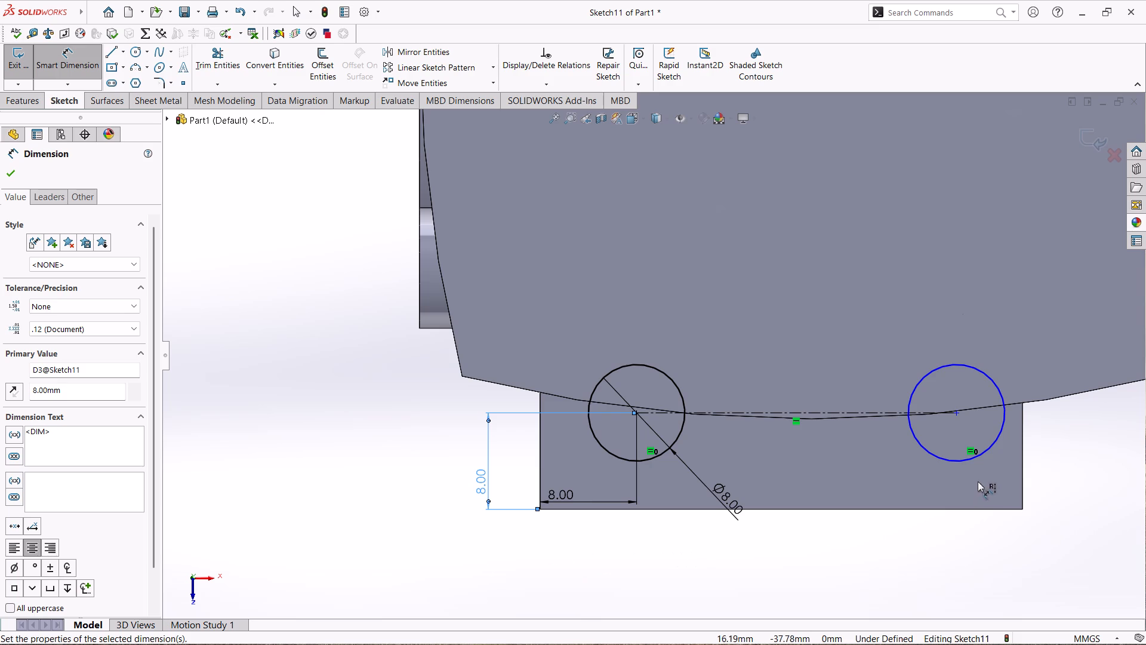
Dimension the second circle's centre 8 mm from the tab's end edge on the revolved neck side.
click(957, 412)
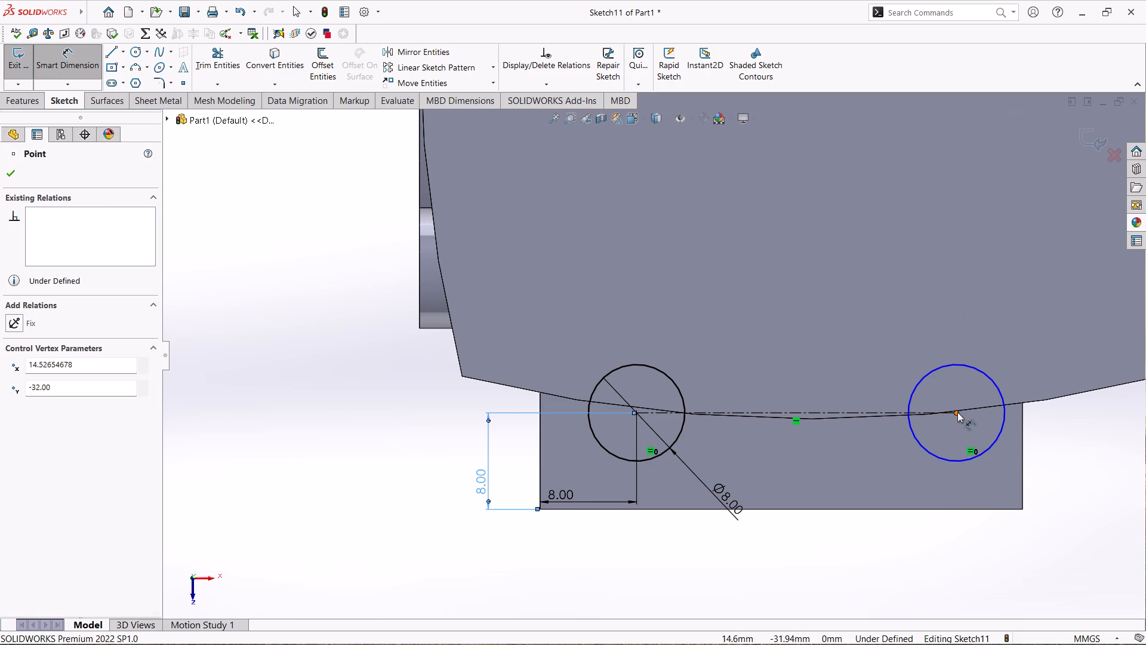
click(1021, 462)
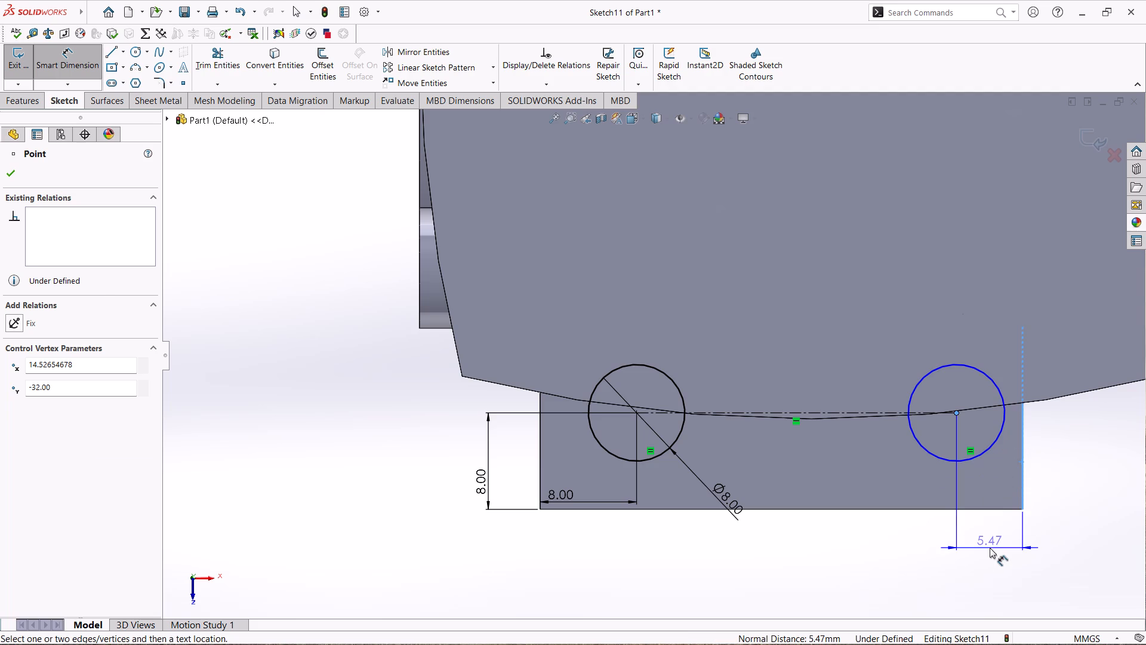
click(990, 548)
text(8+)
key(Return)
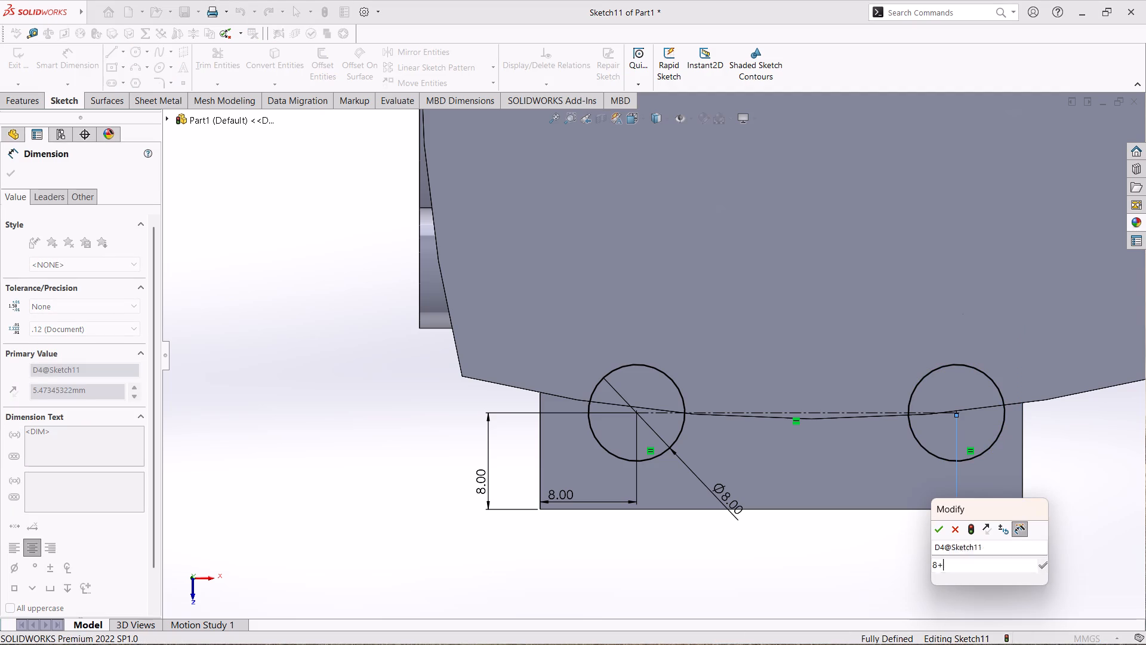
key(BackSpace)
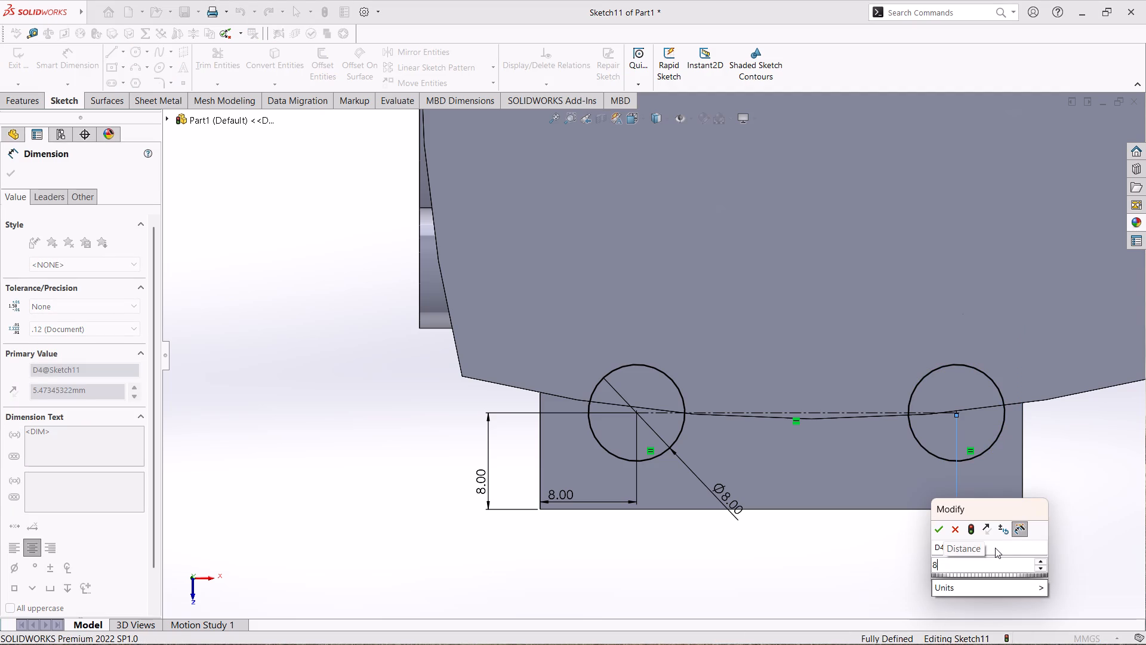
key(Return)
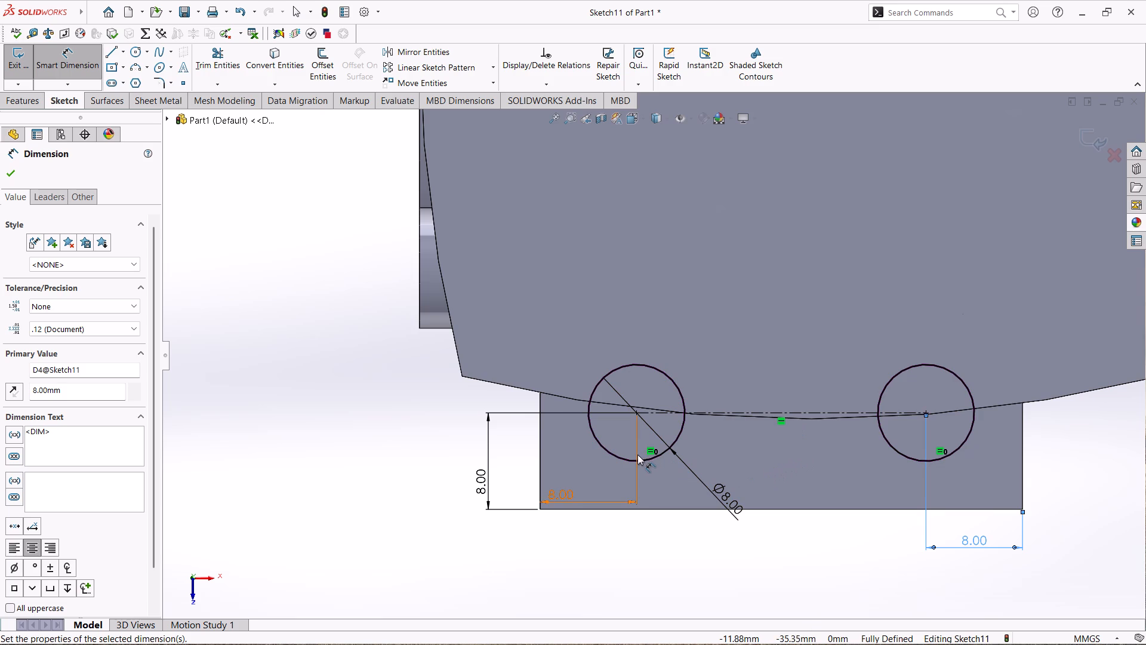
Cut-extrude the two 8 mm circles through the side mounting tab with the Up To Next end condition.
click(4, 96)
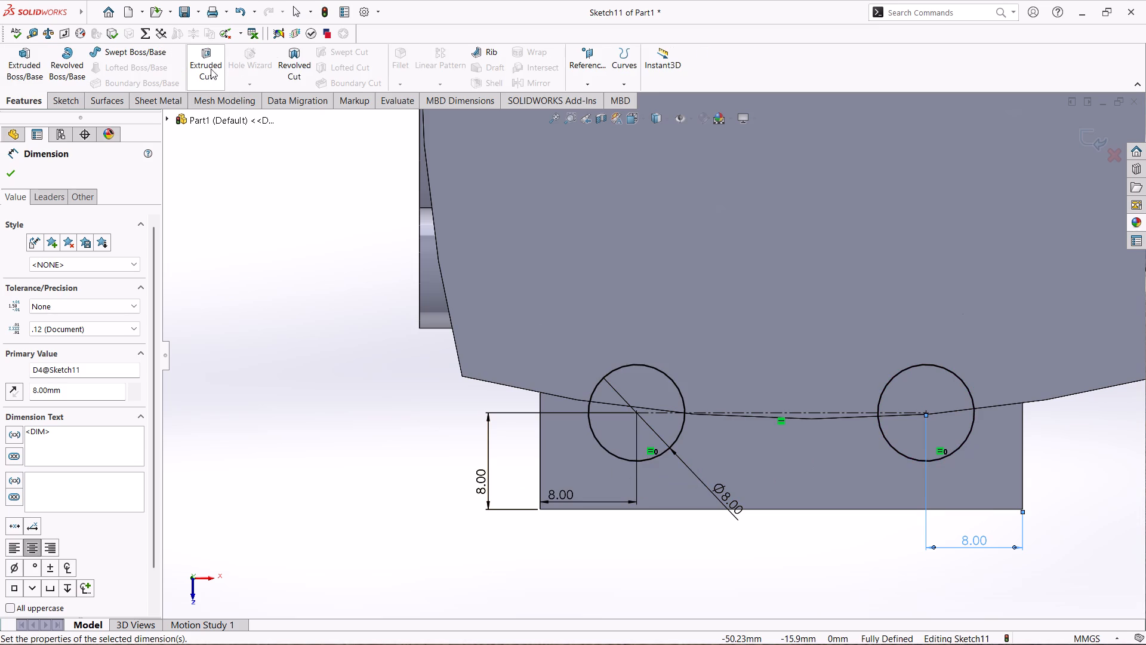
click(211, 69)
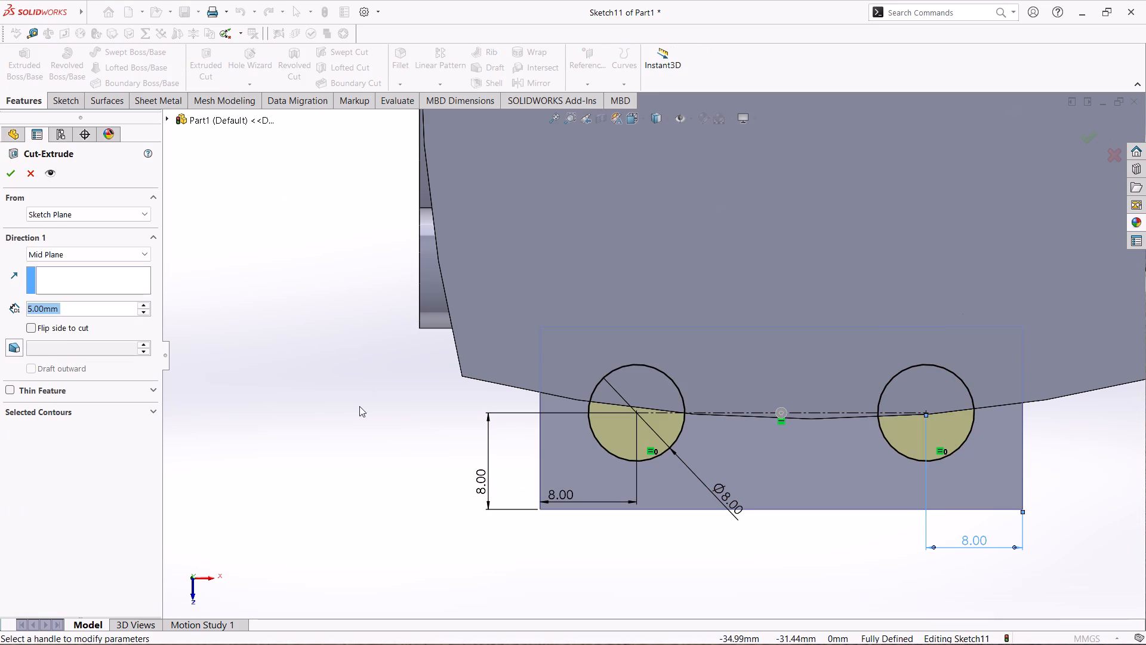
middle_drag(363, 428, 365, 398)
scroll(363, 398, up, 1)
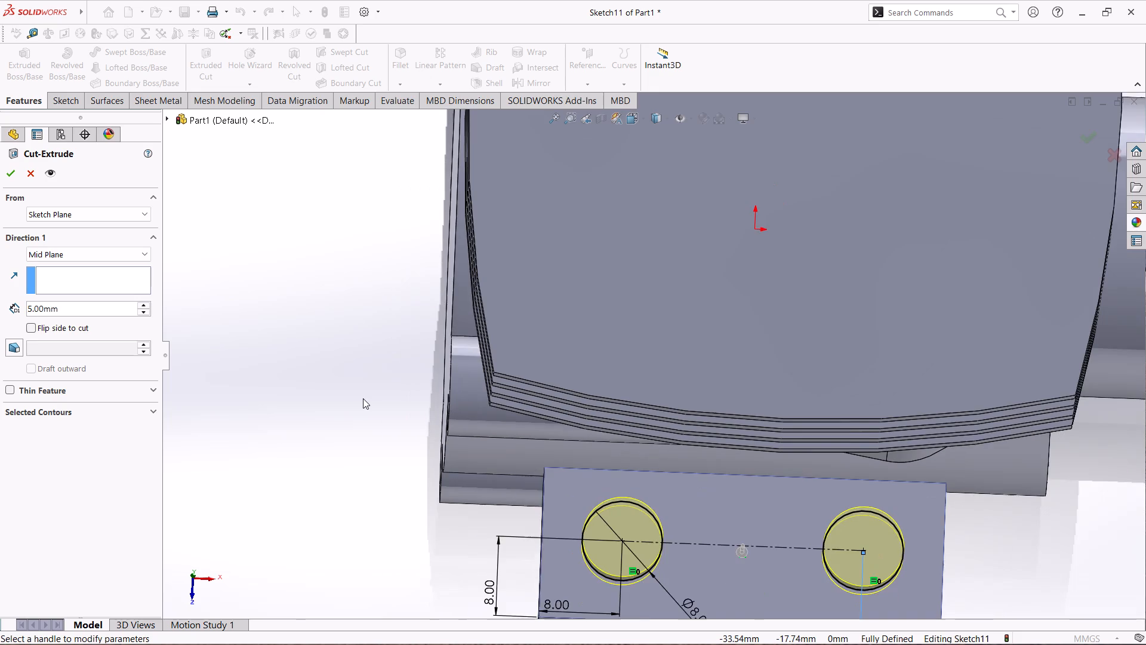
scroll(359, 400, up, 1)
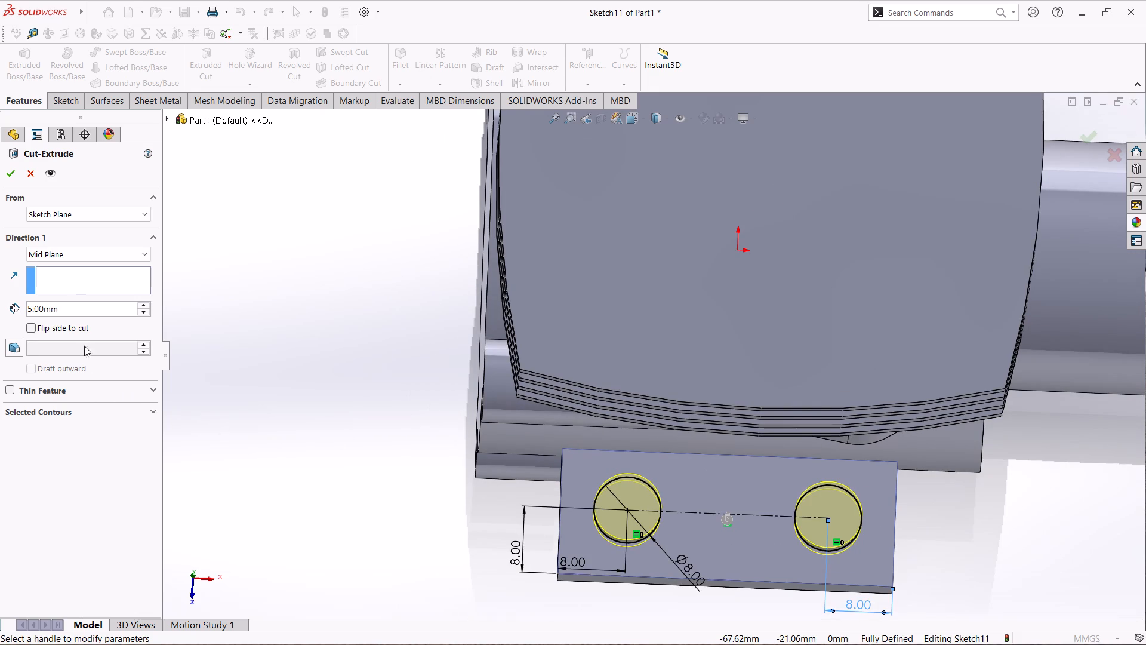
click(79, 254)
click(82, 267)
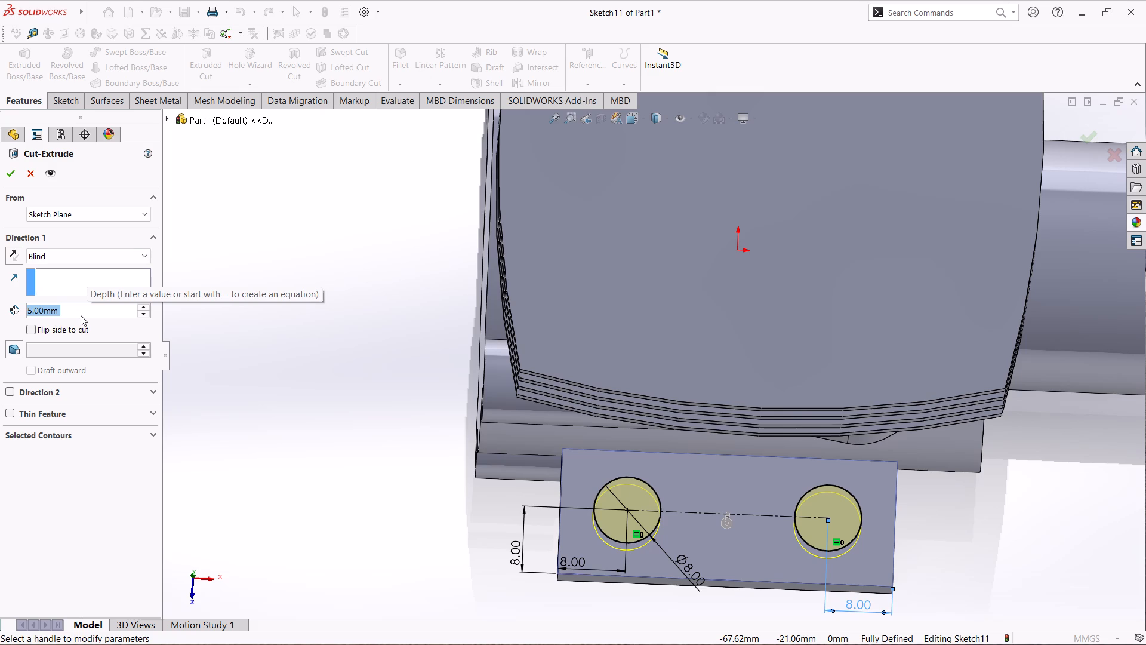
click(77, 258)
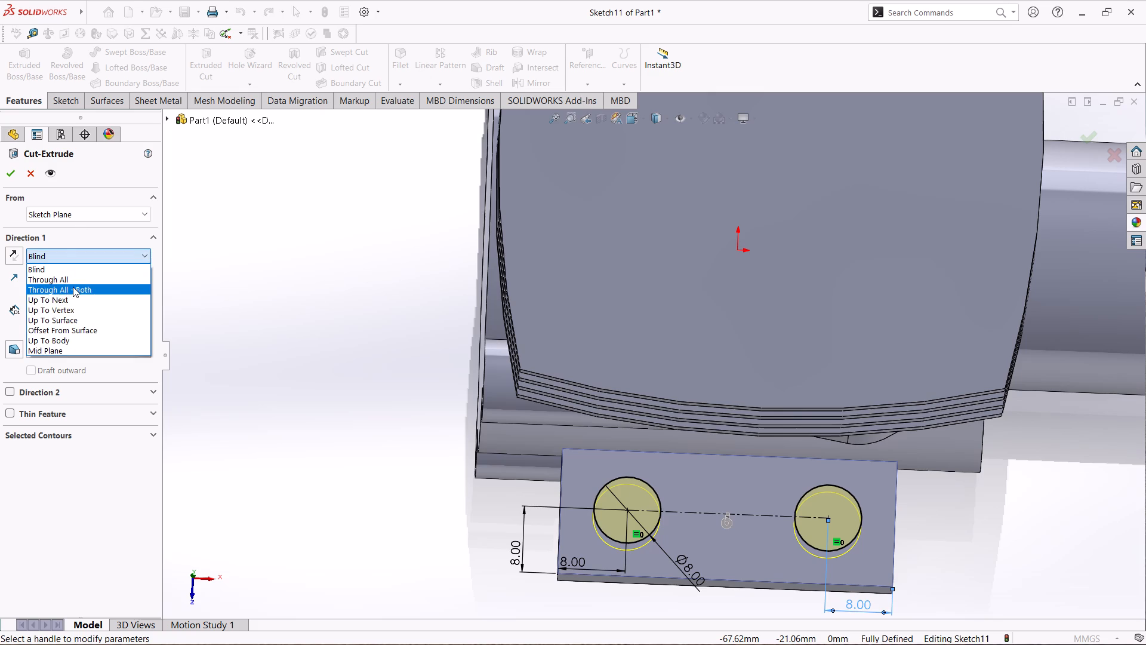
click(72, 296)
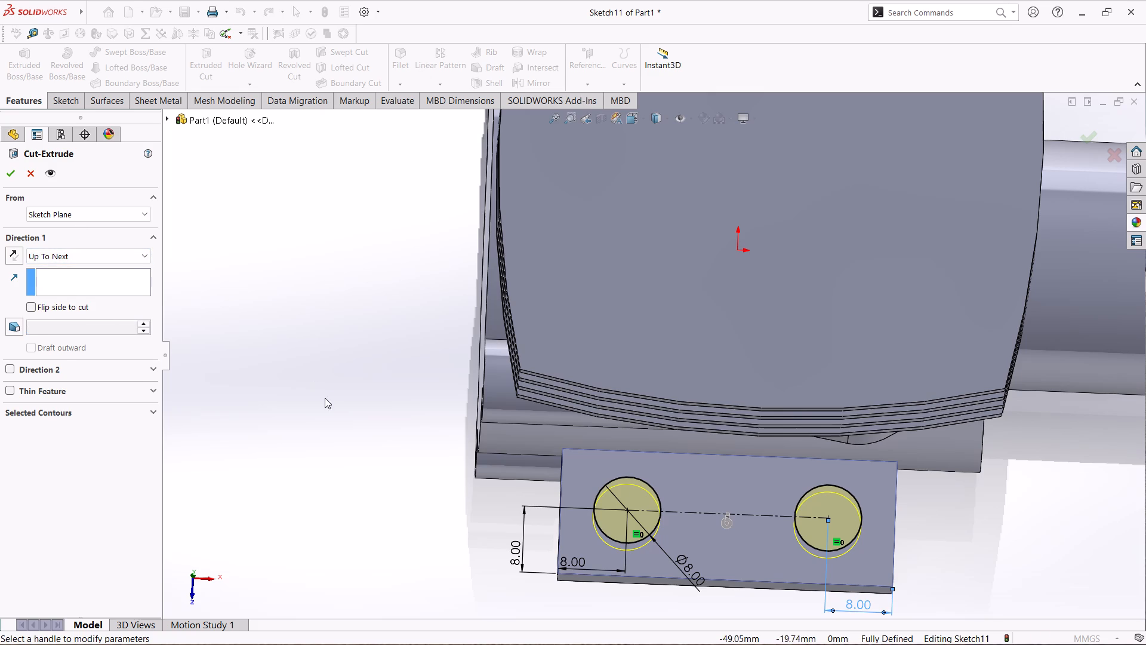
middle_drag(325, 398, 343, 239)
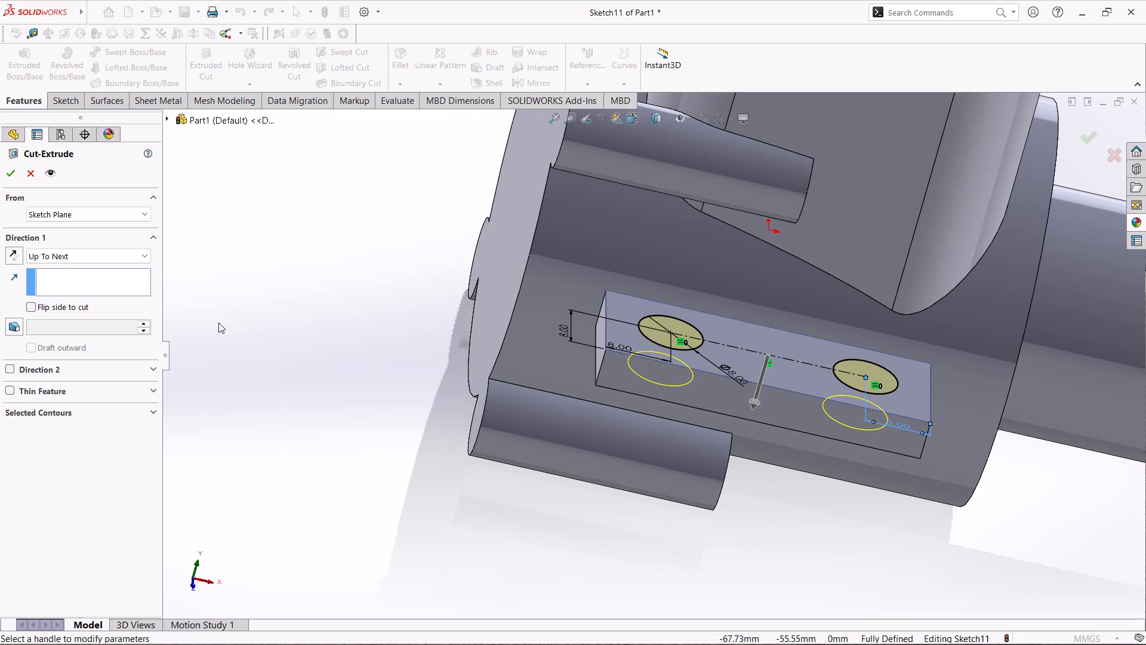
click(10, 174)
Set up a Mirror feature for the two-hole cut in the side mounting tab.
scroll(580, 466, up, 2)
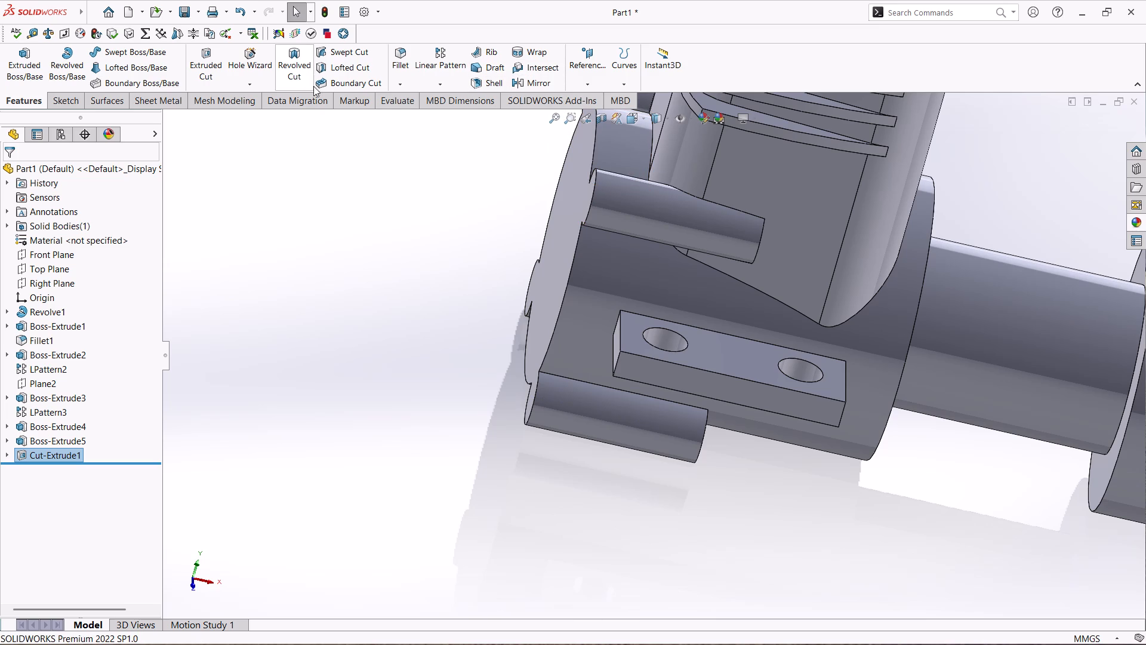
click(529, 83)
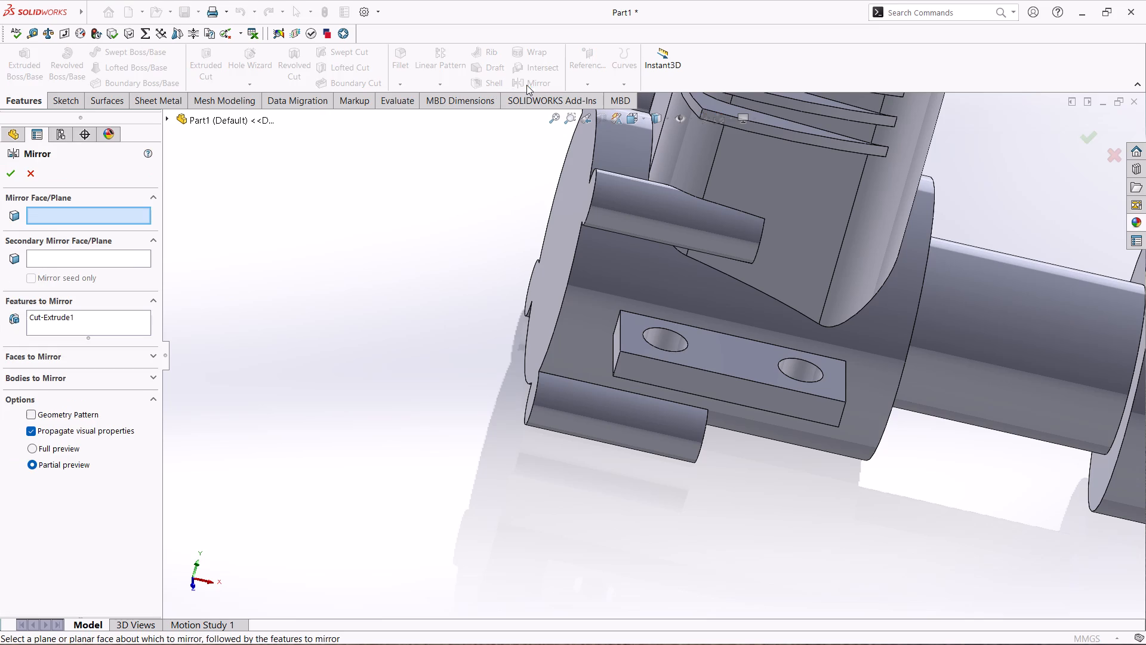
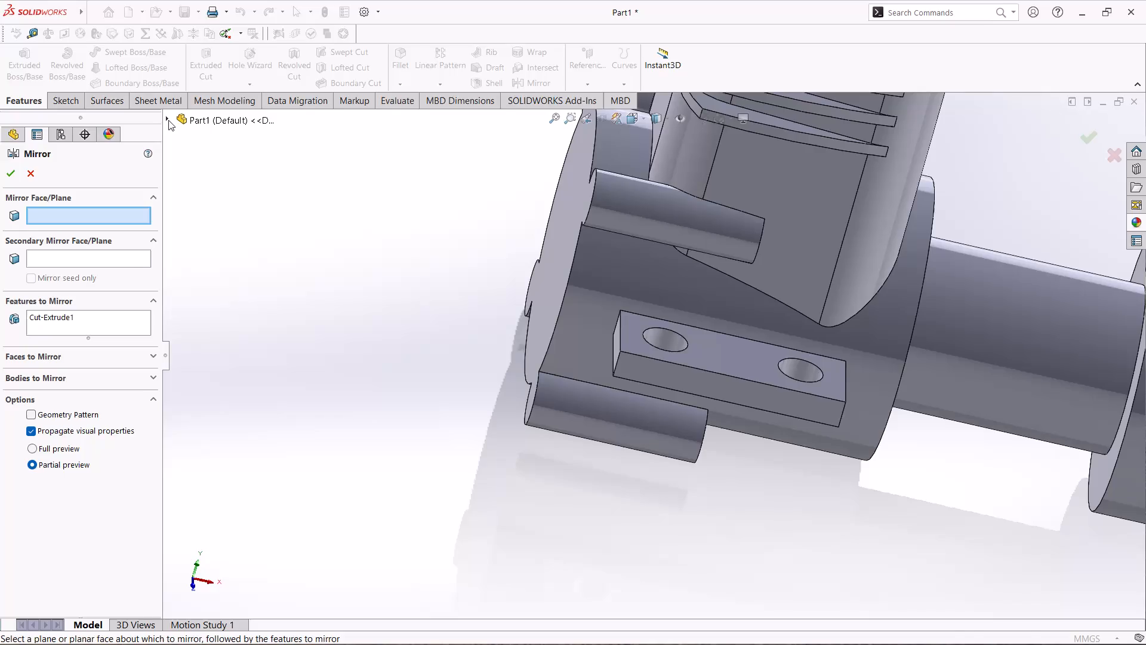
Mirror the two-hole cut about the Front Plane onto the opposite mounting tab.
click(168, 120)
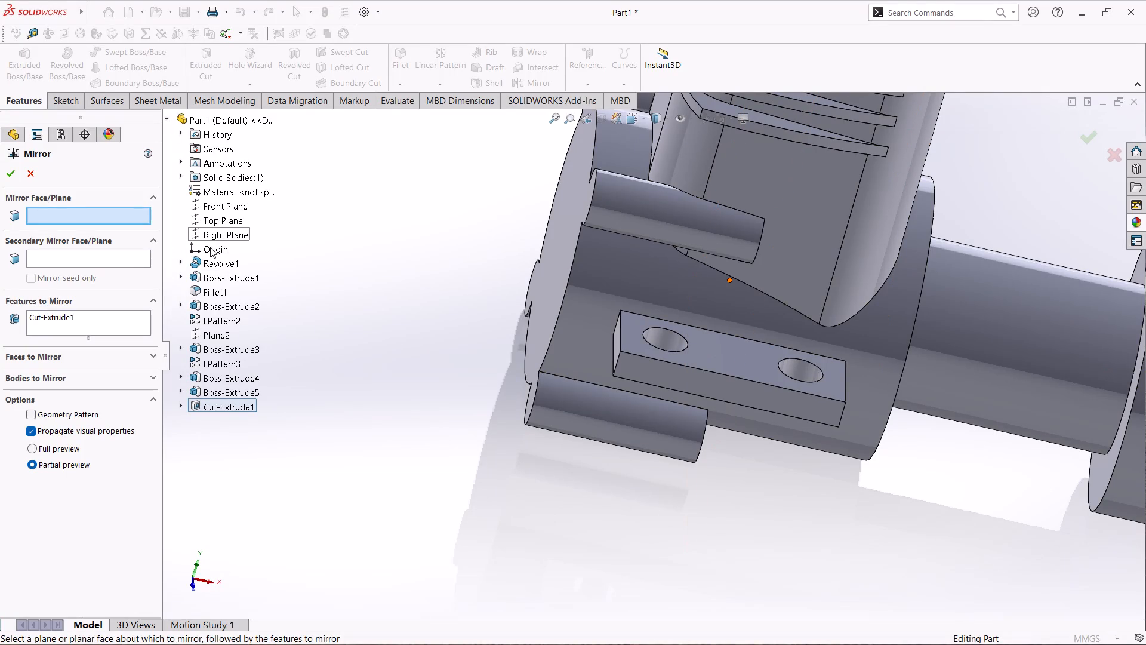
click(217, 205)
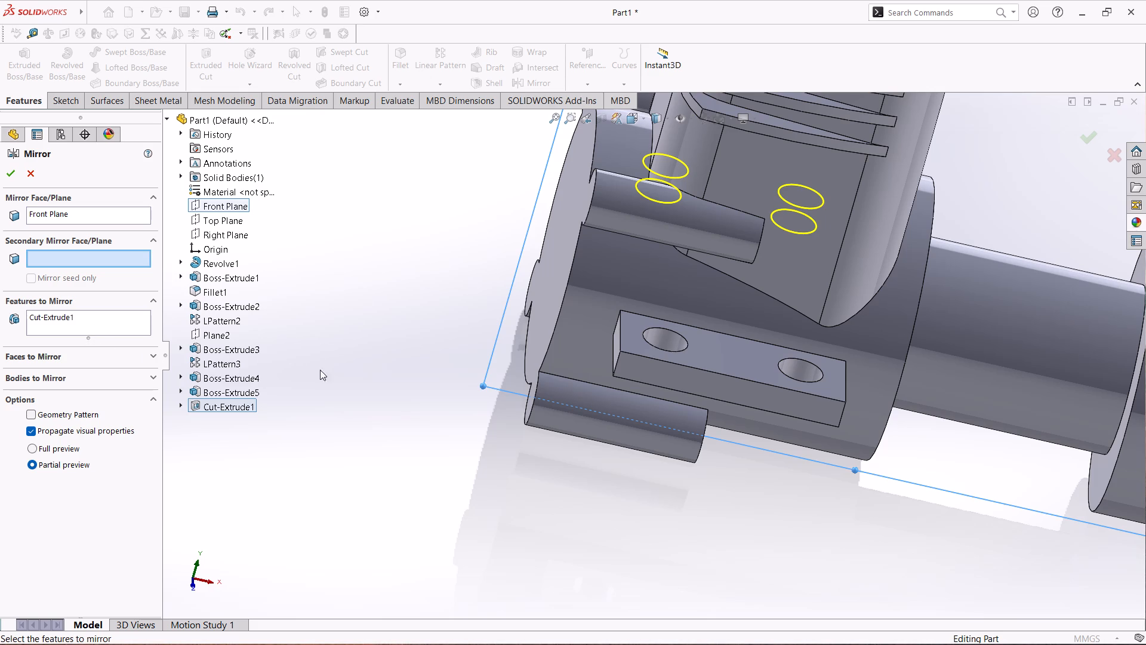
click(10, 174)
Inspect the mounting-tab holes on both sides and the overall shape of the part.
middle_drag(976, 545, 828, 578)
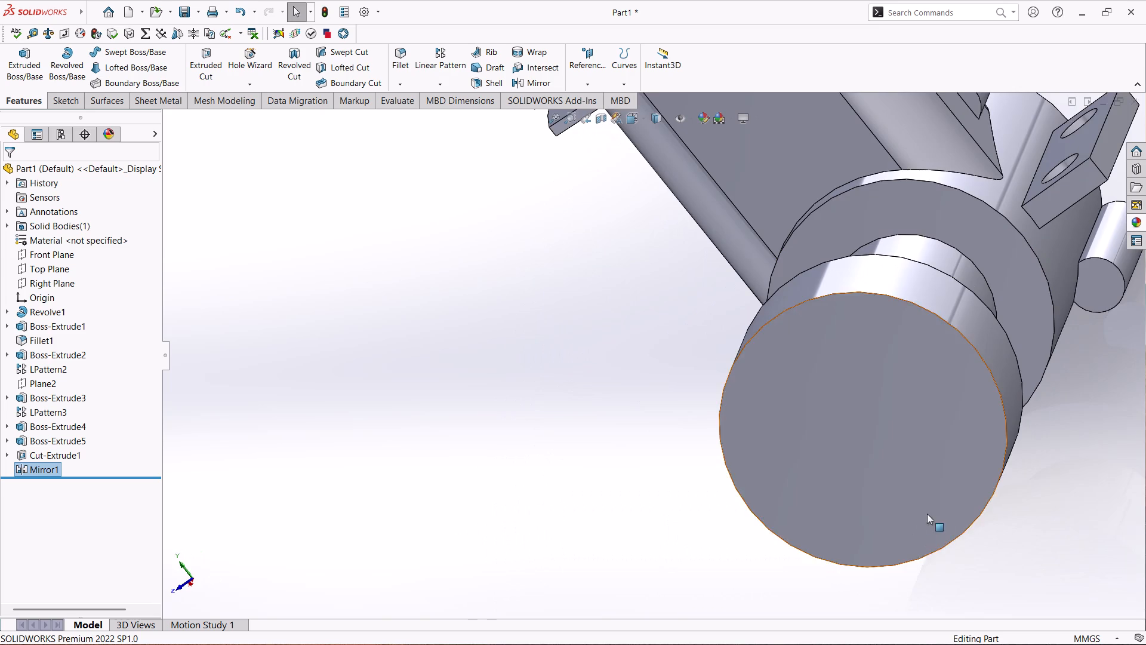
scroll(966, 485, up, 3)
middle_drag(919, 424, 968, 494)
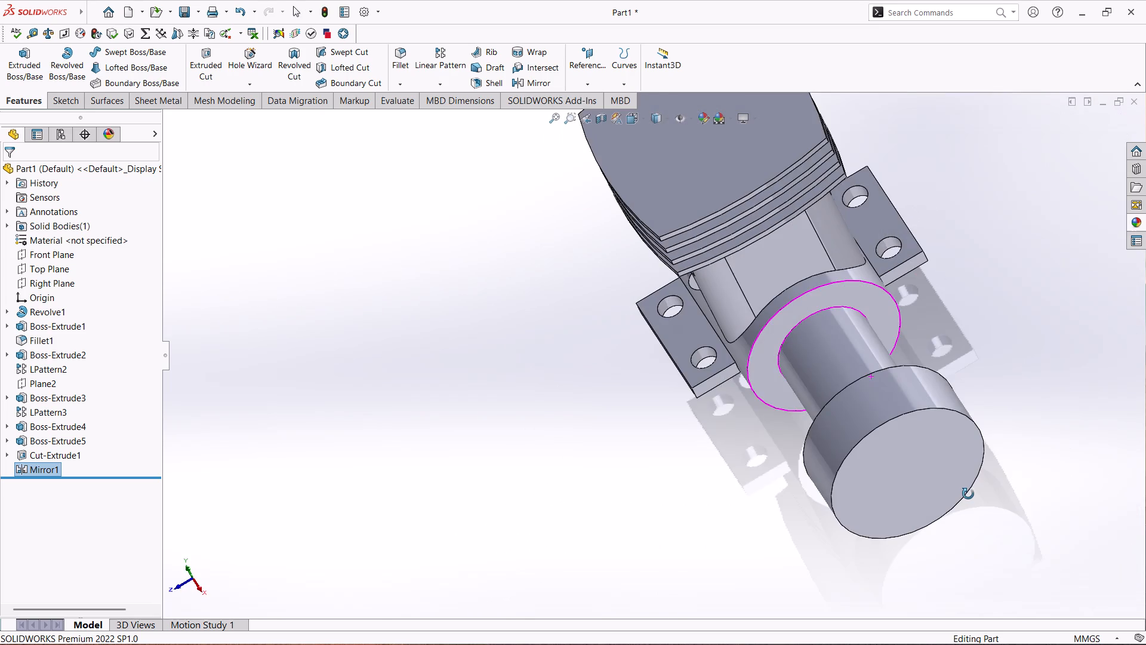
middle_drag(968, 494, 993, 468)
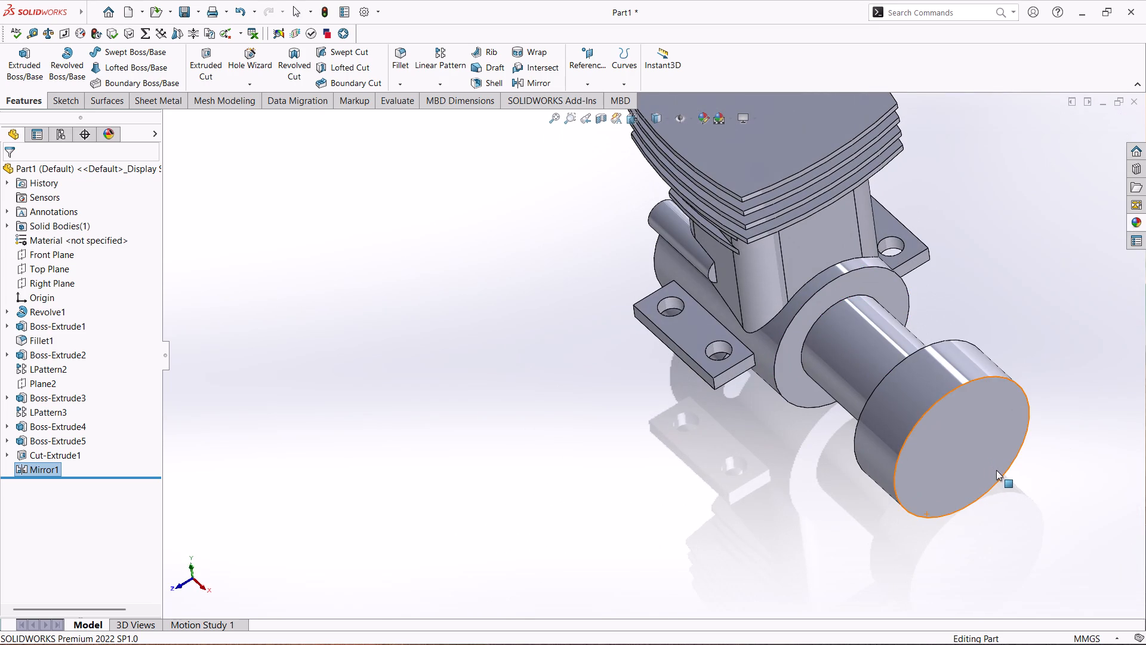
scroll(803, 473, up, 3)
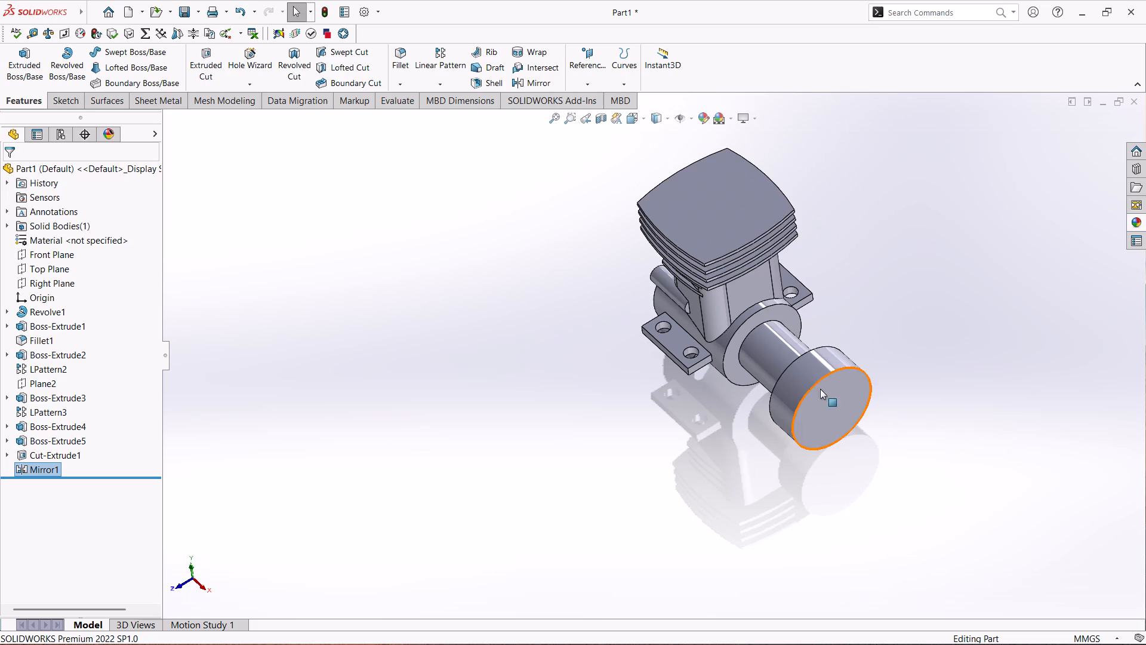
scroll(910, 389, up, 2)
scroll(801, 389, down, 3)
scroll(783, 374, up, 2)
scroll(718, 282, down, 2)
scroll(719, 269, up, 3)
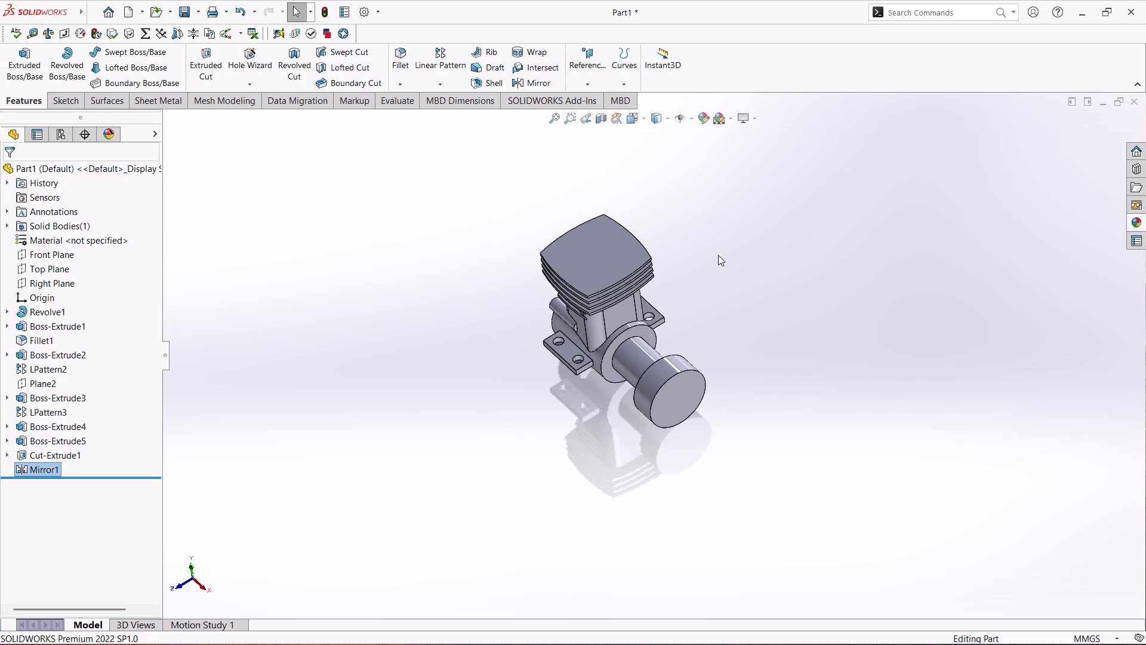
scroll(718, 255, down, 2)
scroll(718, 238, up, 1)
scroll(717, 238, down, 1)
scroll(713, 279, up, 1)
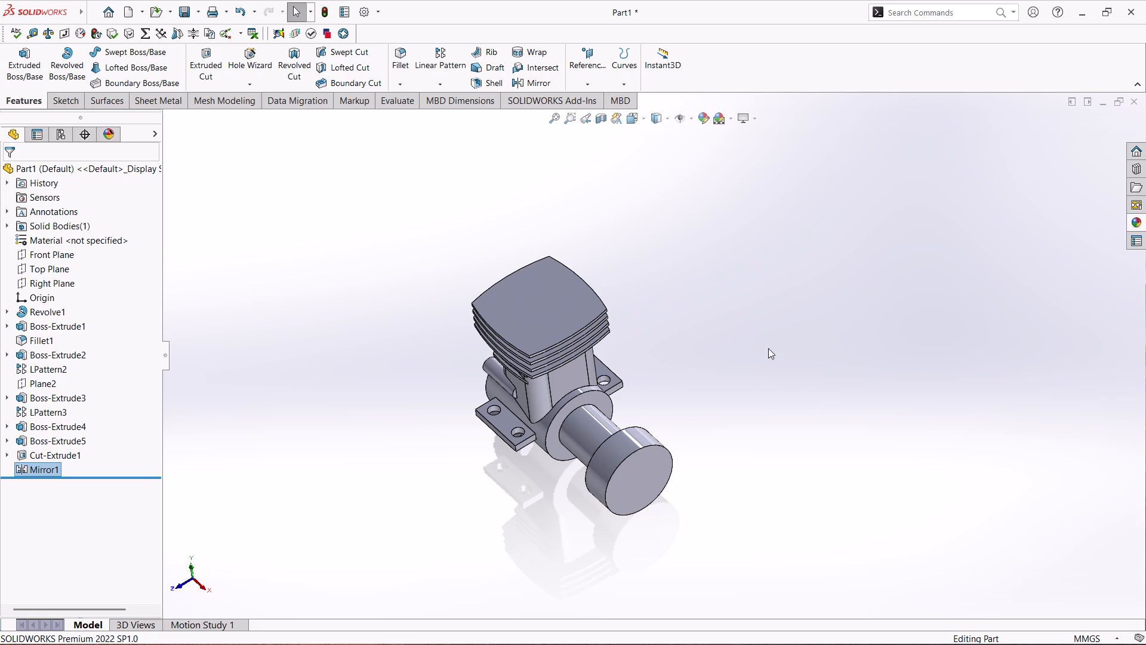
Start a sketch on the finned block's top face and show the block's profile sketch, Sketch4, as reference.
click(534, 300)
click(584, 265)
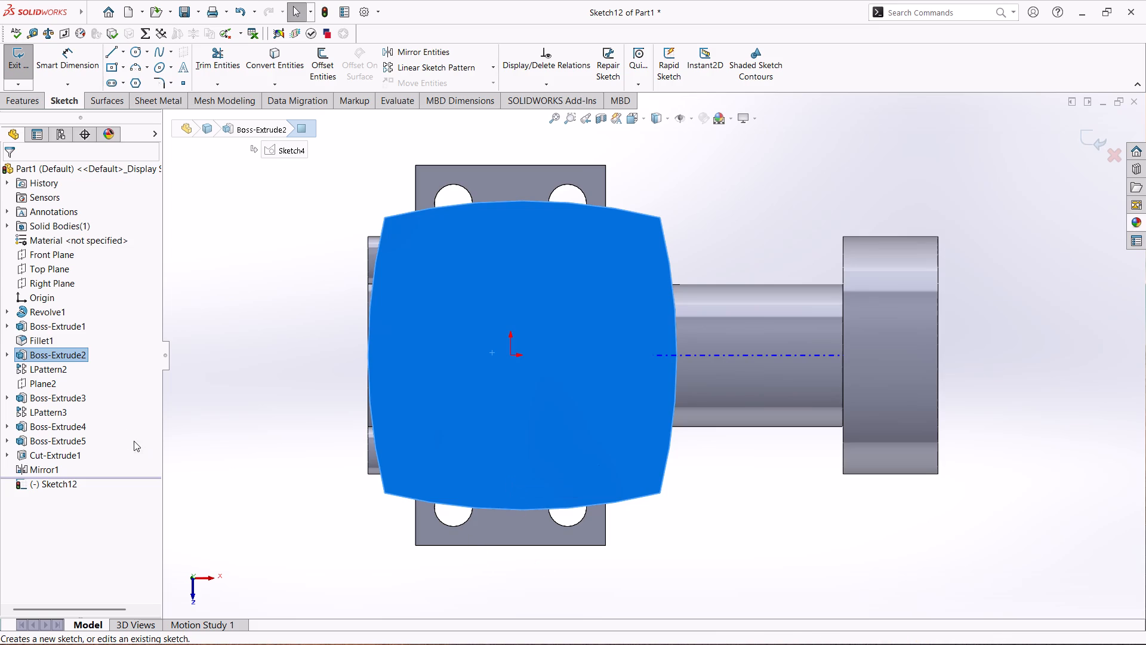
click(5, 359)
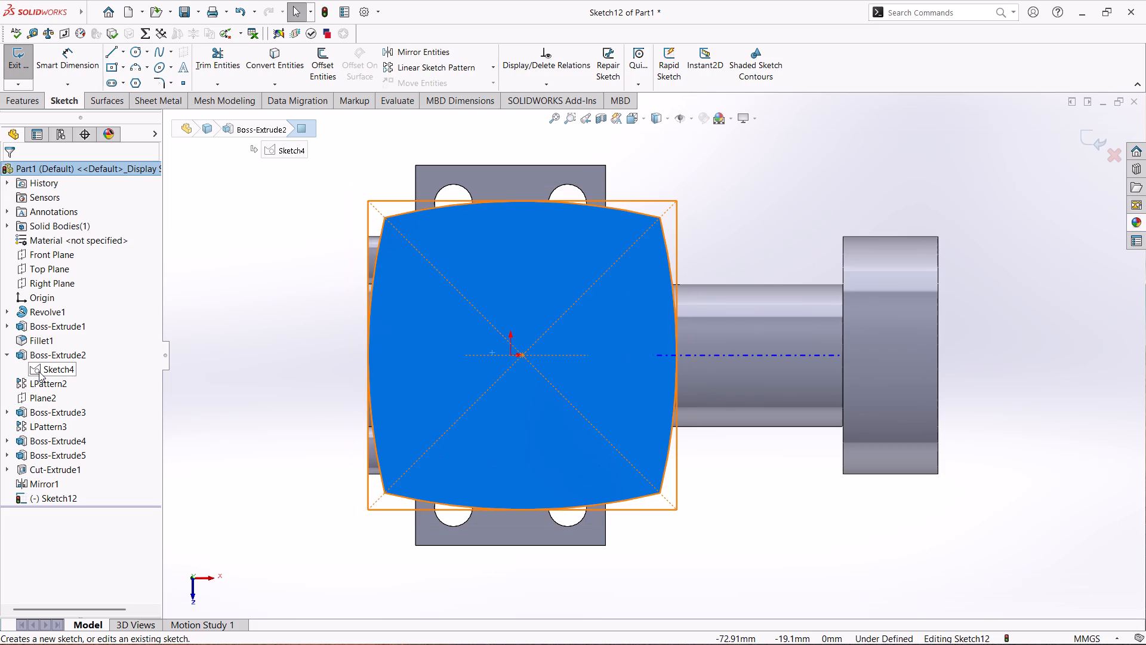
click(2, 446)
click(7, 441)
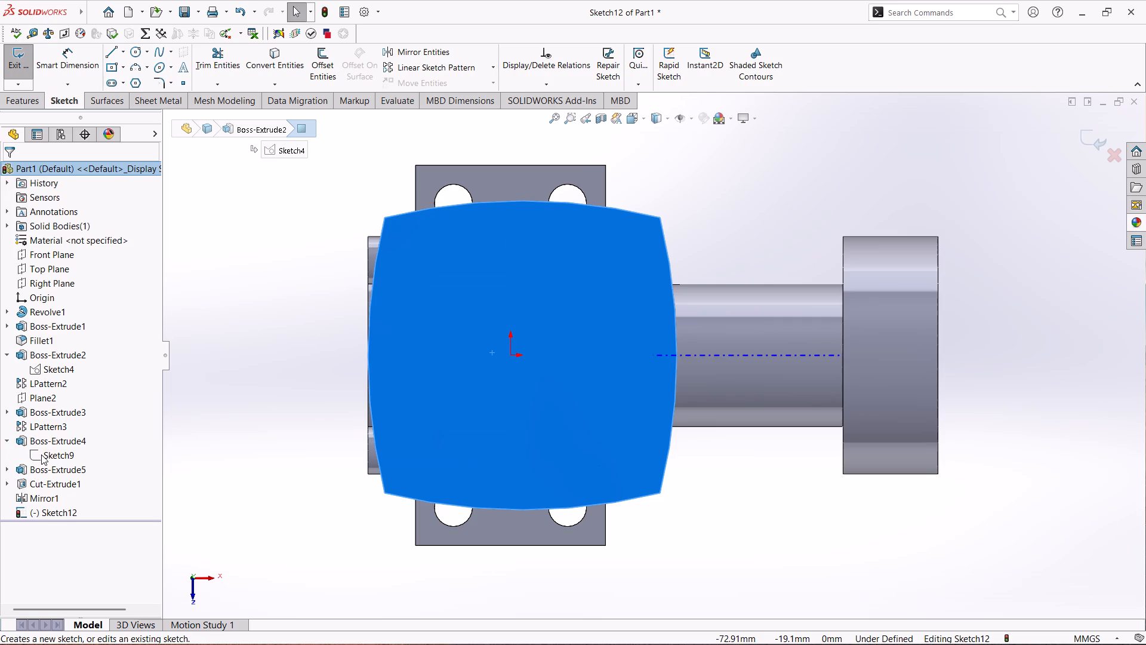
click(41, 454)
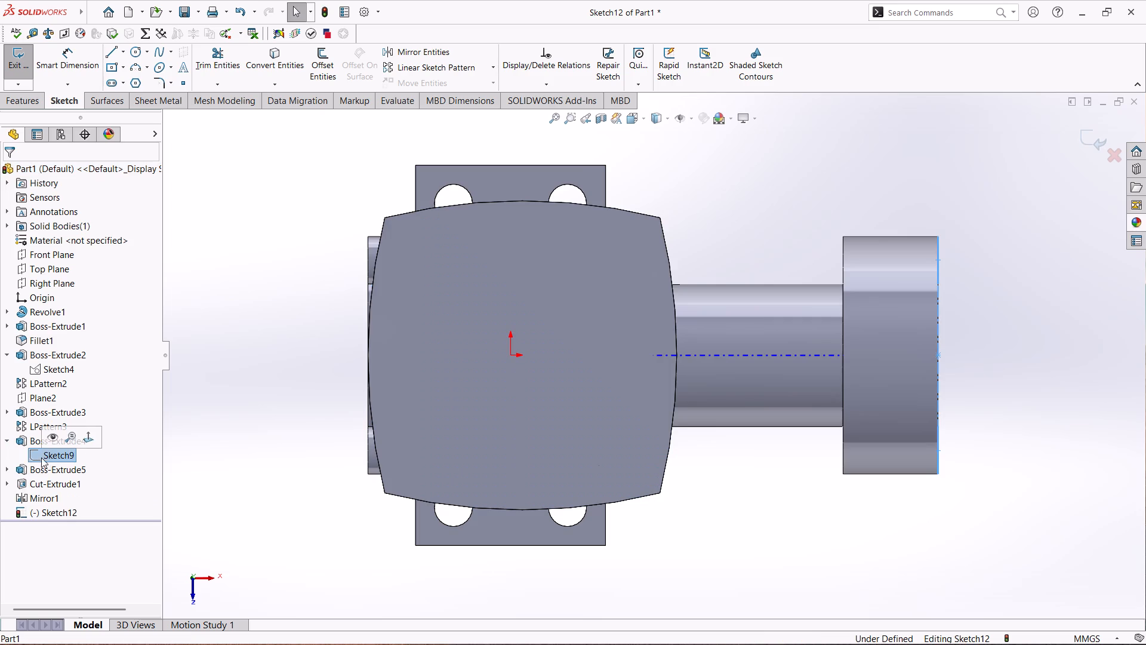
click(6, 469)
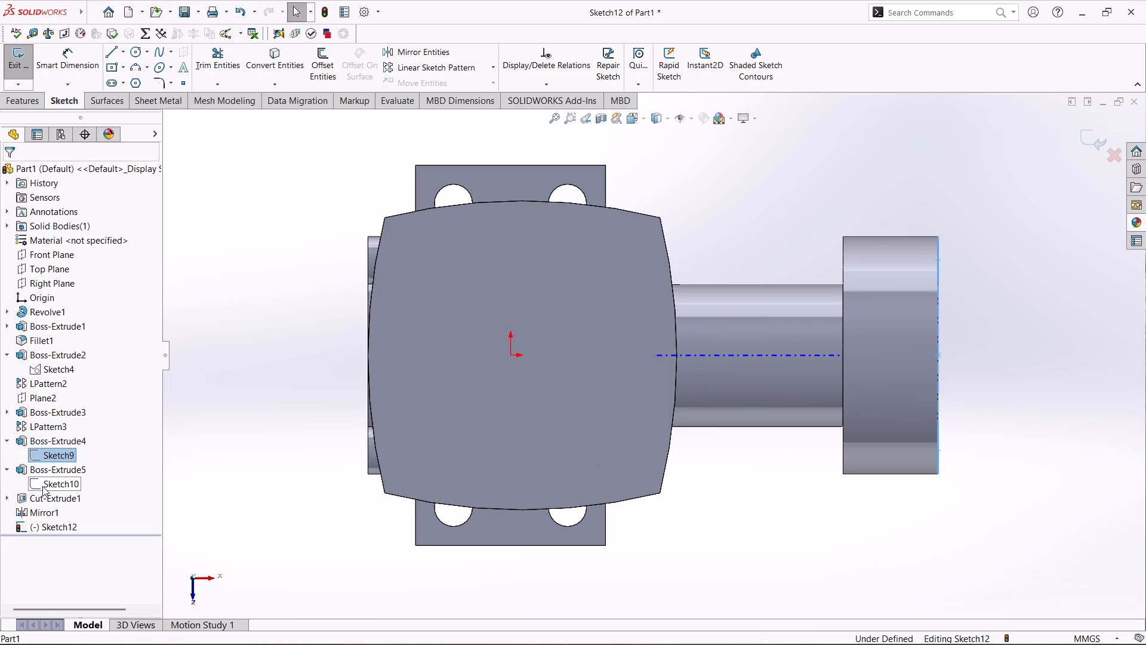
click(42, 486)
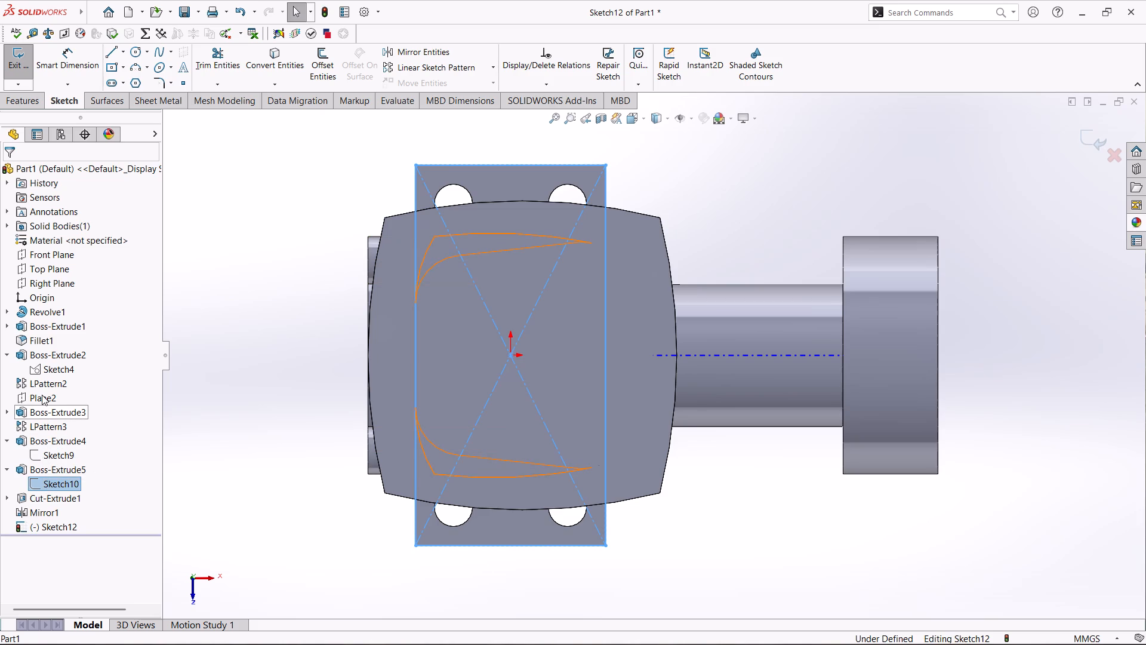
click(114, 450)
click(91, 376)
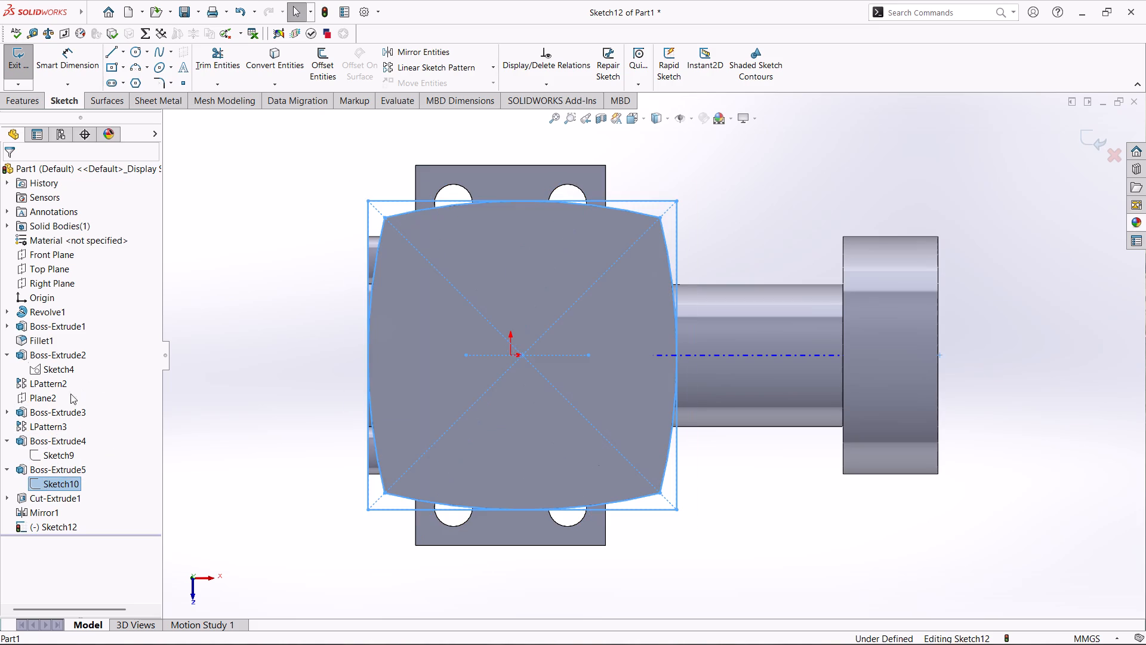
click(42, 370)
right_click(42, 370)
click(50, 356)
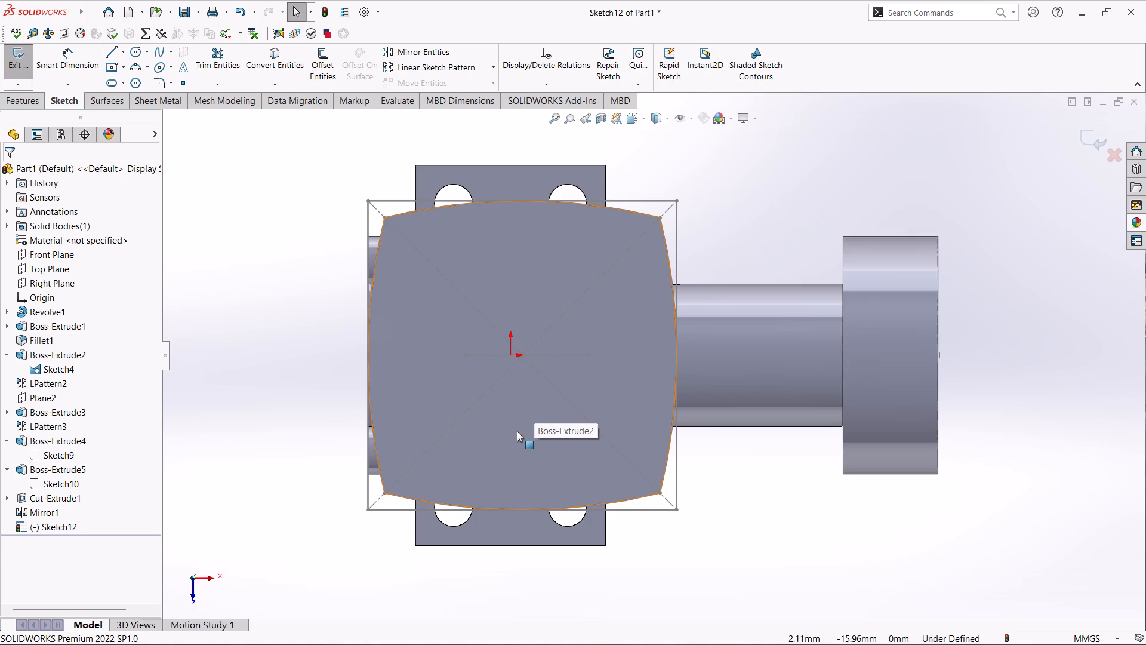
Sketch a circle at the centre of the block's top face and dimension its diameter to 60 mm.
click(132, 48)
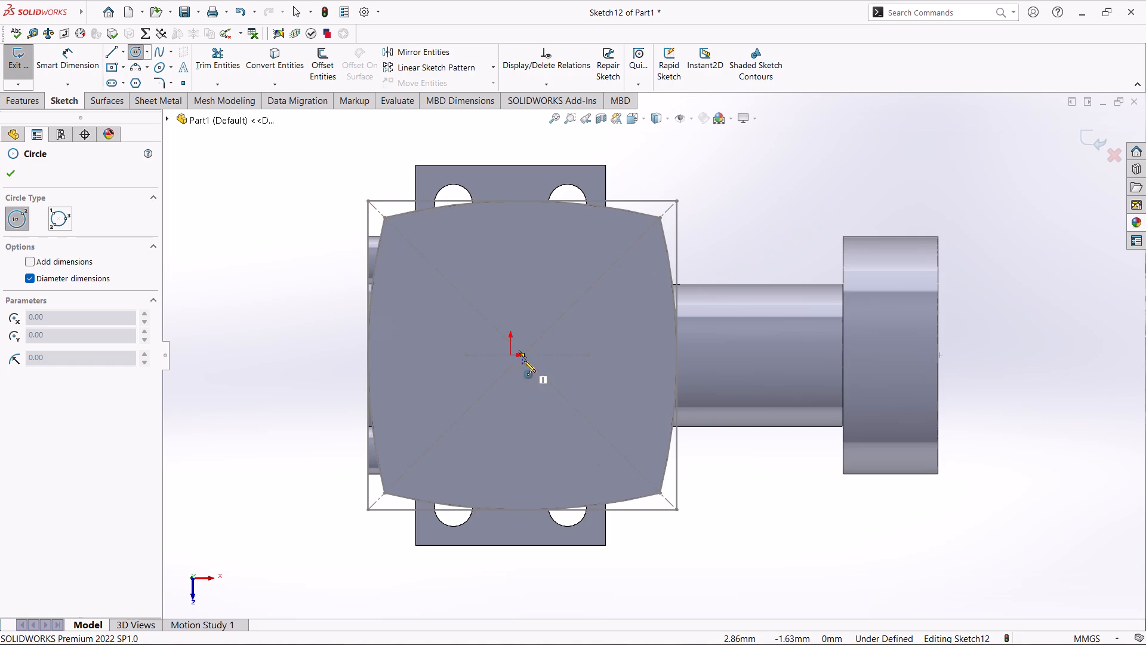
click(523, 356)
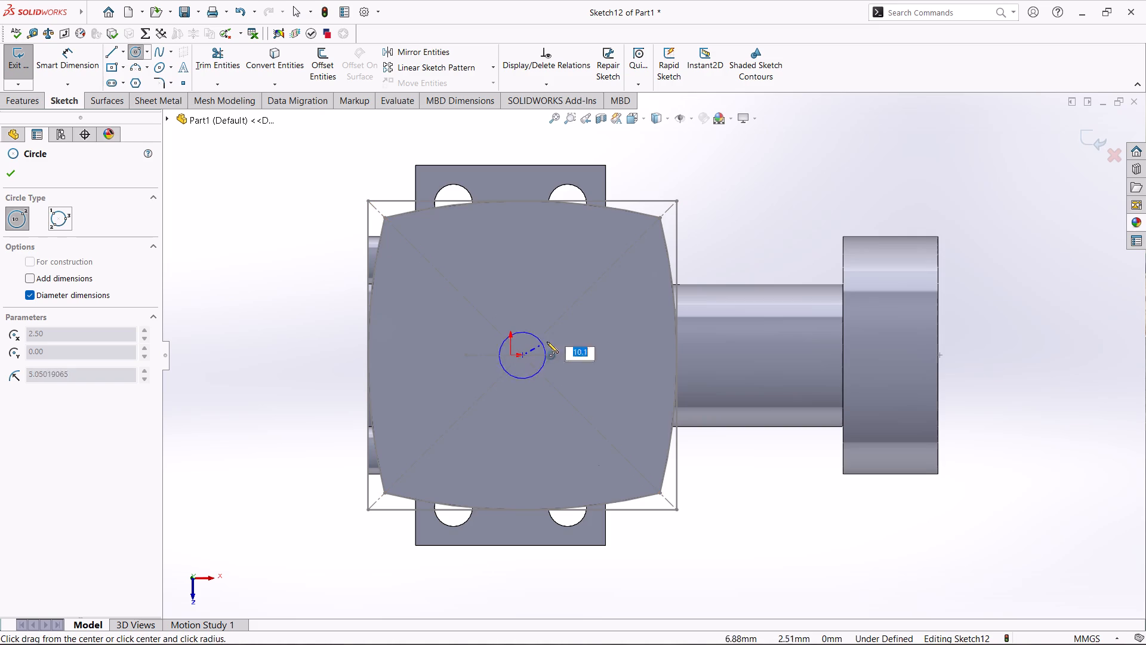
click(610, 317)
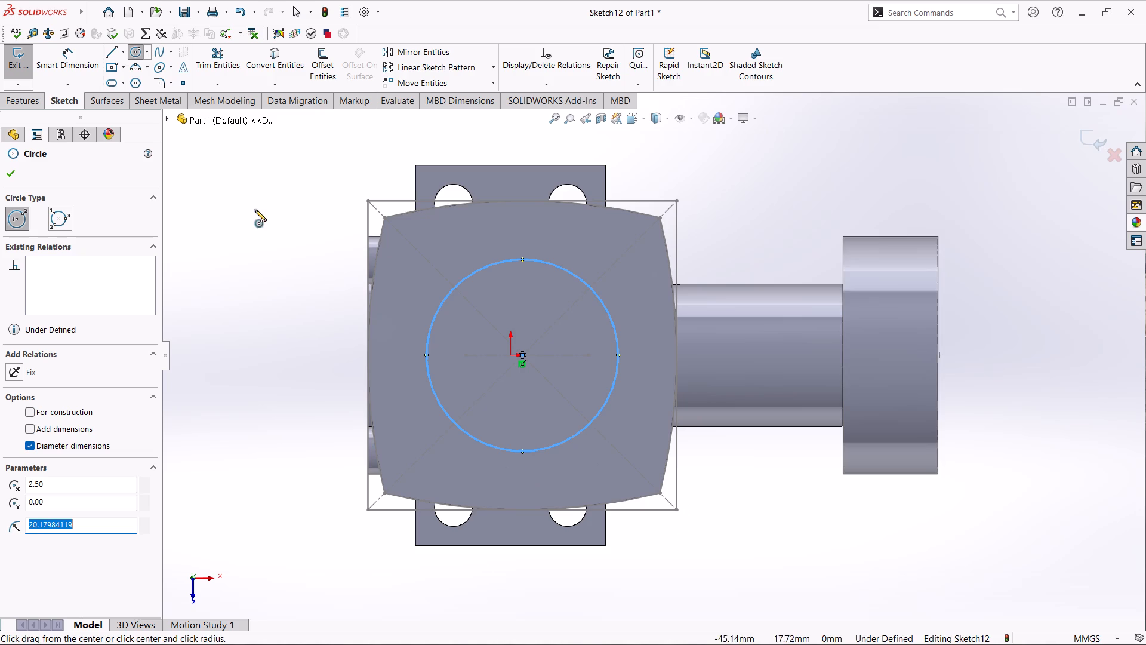
click(85, 59)
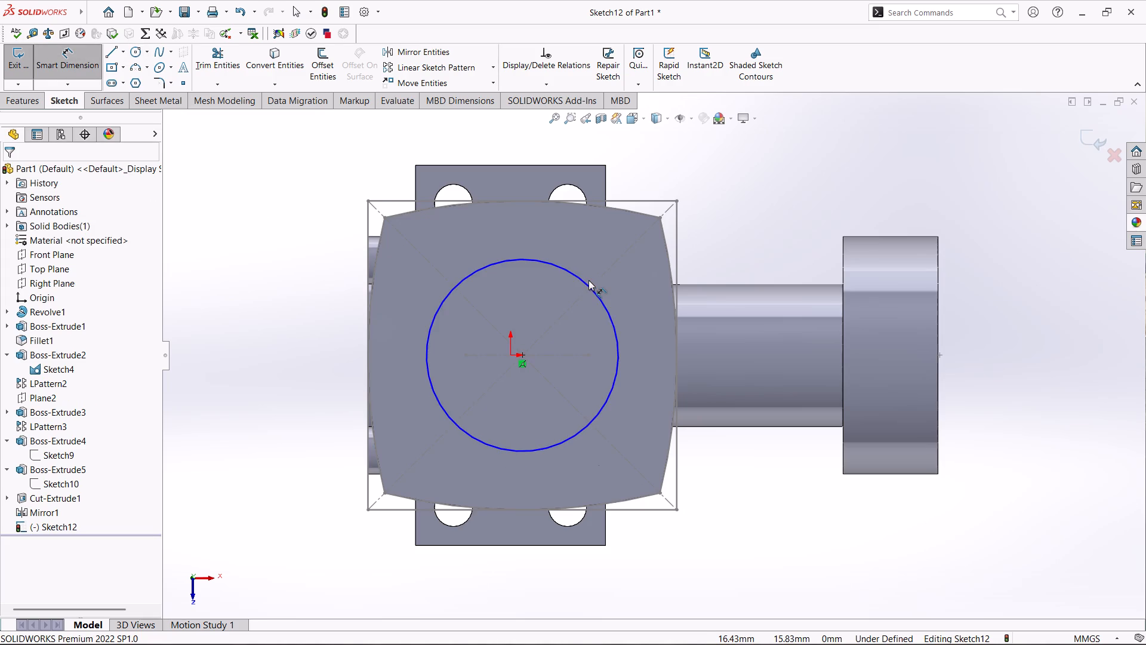
click(589, 287)
click(748, 221)
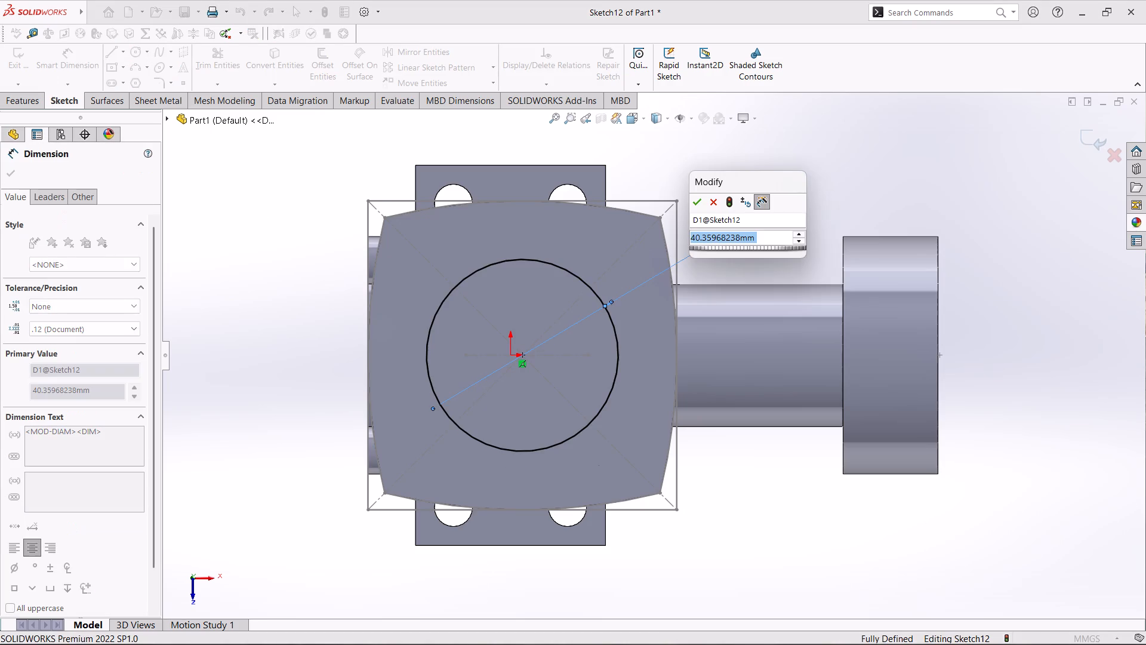
key(6)
key(0)
key(Return)
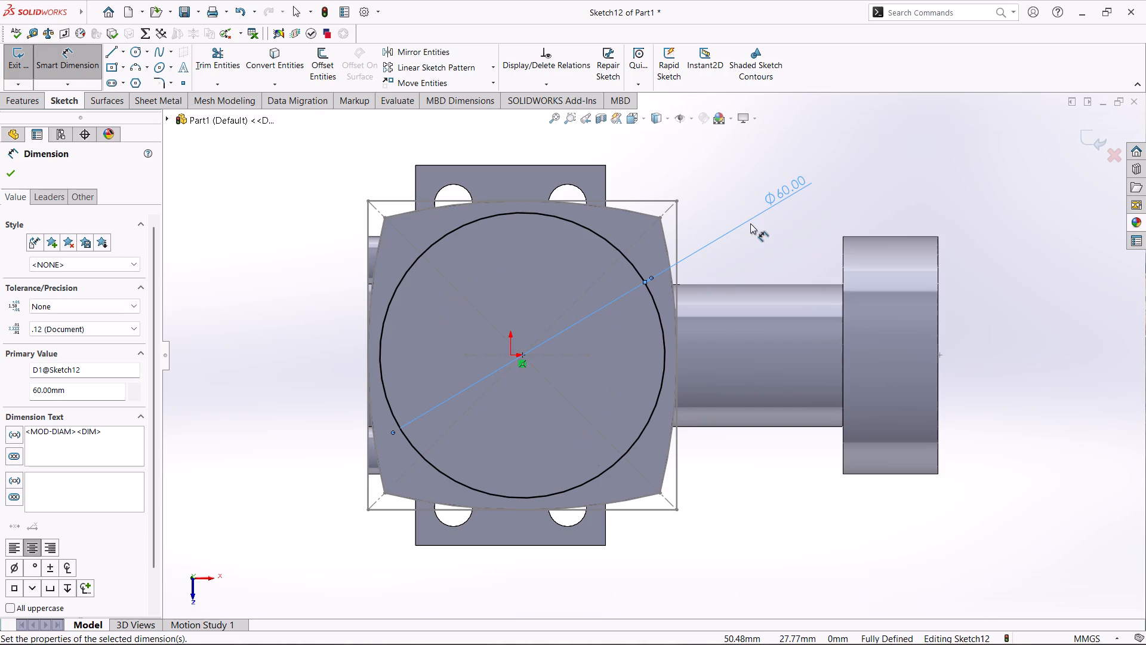
Extrude the 60 mm circle 1 mm Blind above the block's top face, merged with the body.
click(20, 105)
click(17, 75)
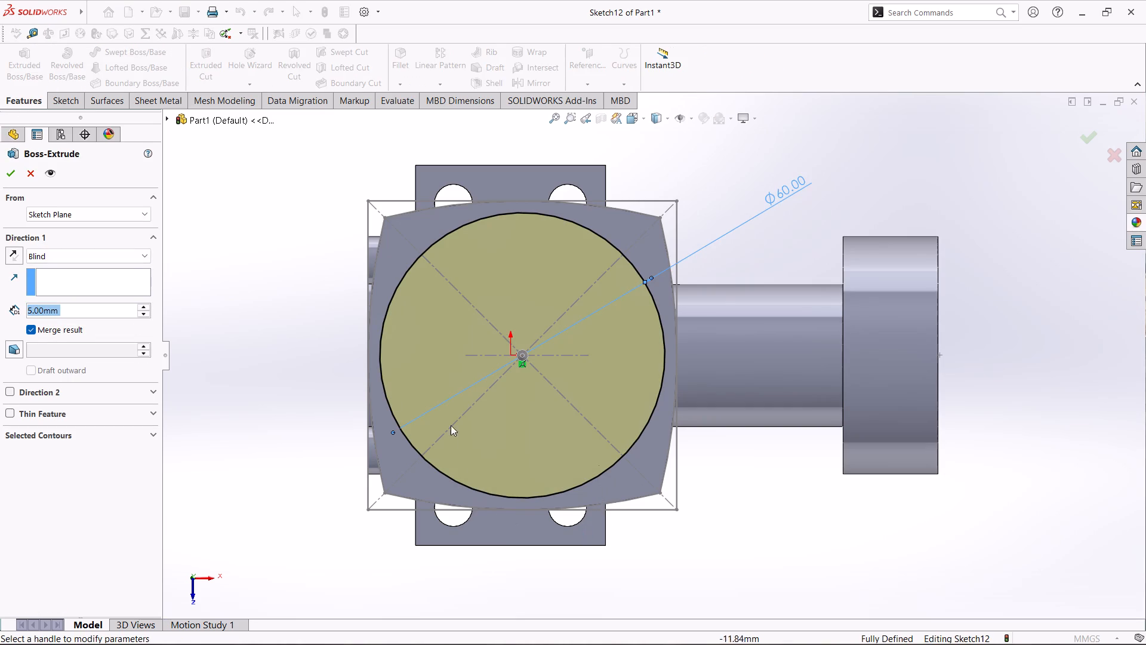
middle_drag(331, 487, 352, 385)
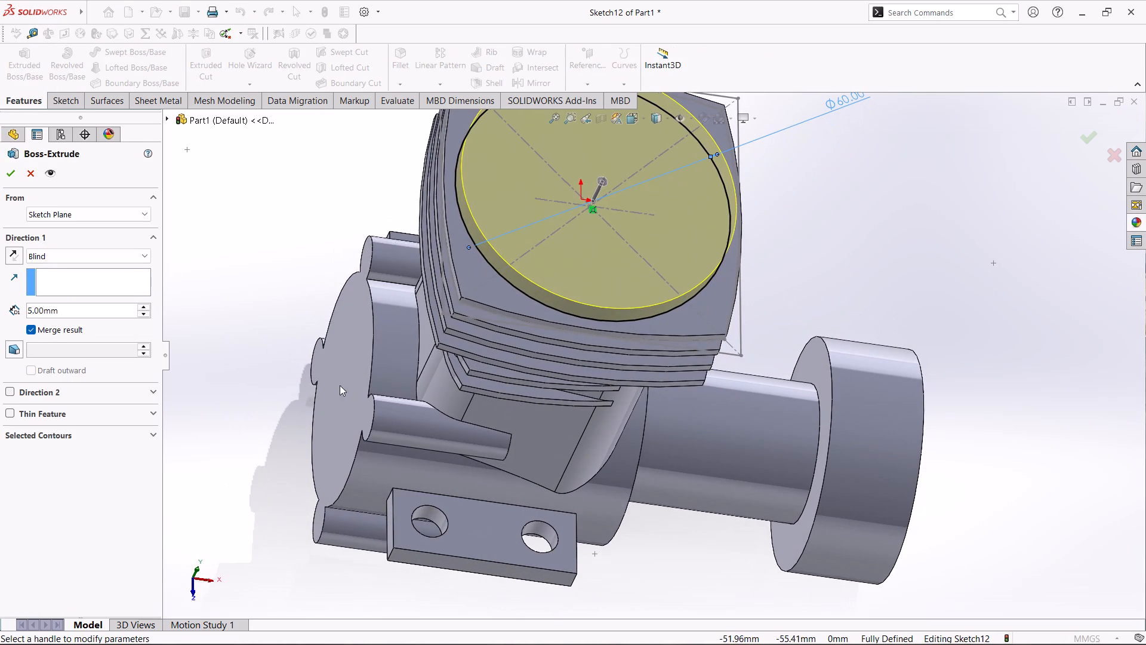
drag(66, 305, 0, 313)
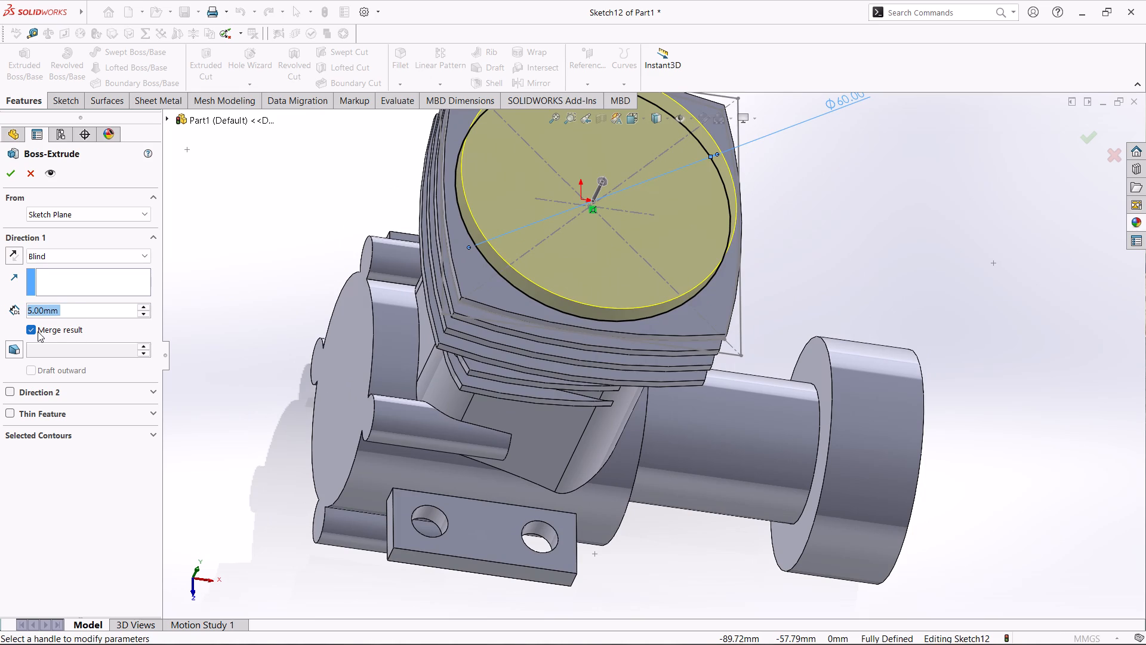
key(1)
key(Return)
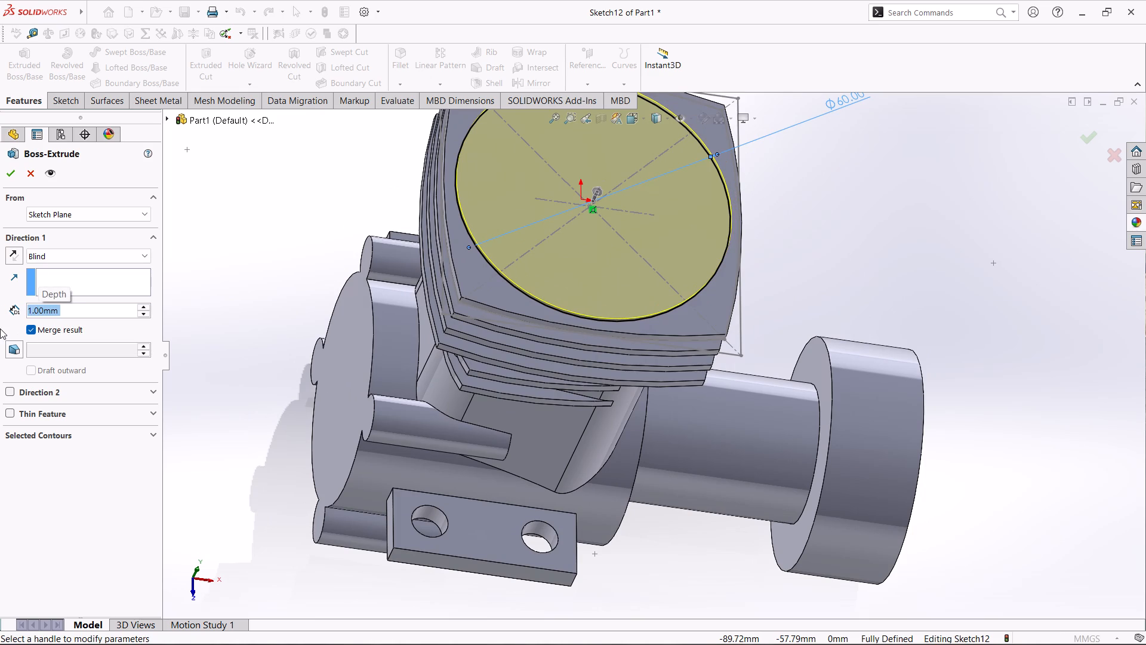
click(8, 173)
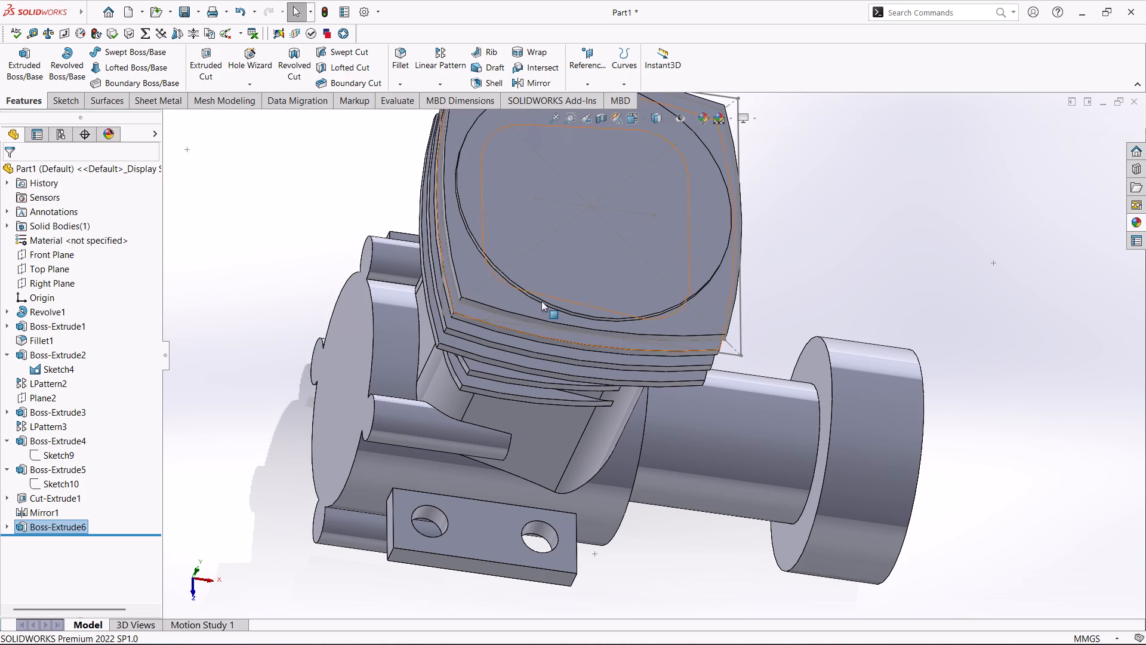
Start a sketch on the finned block's top face surrounding the circular boss.
click(488, 290)
click(544, 254)
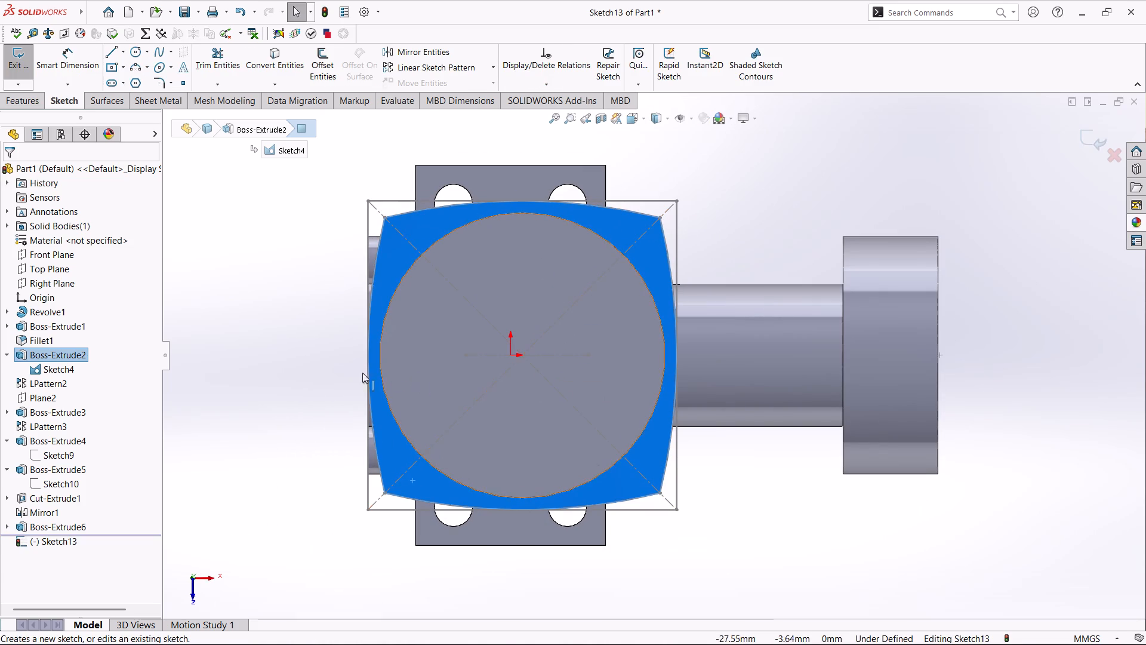
click(269, 364)
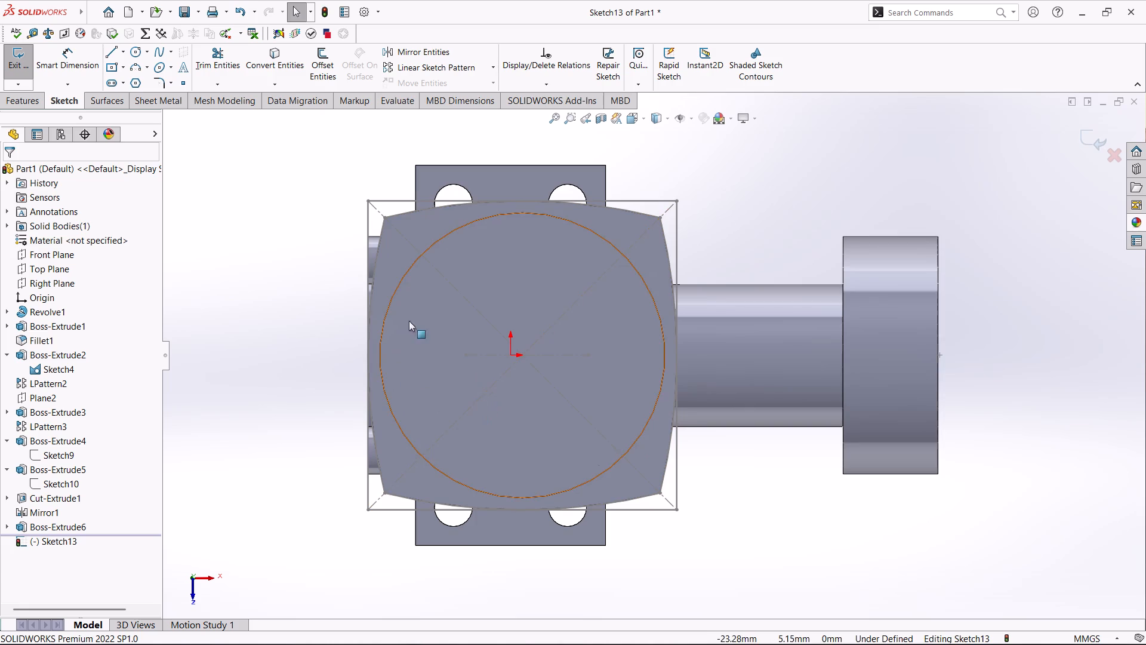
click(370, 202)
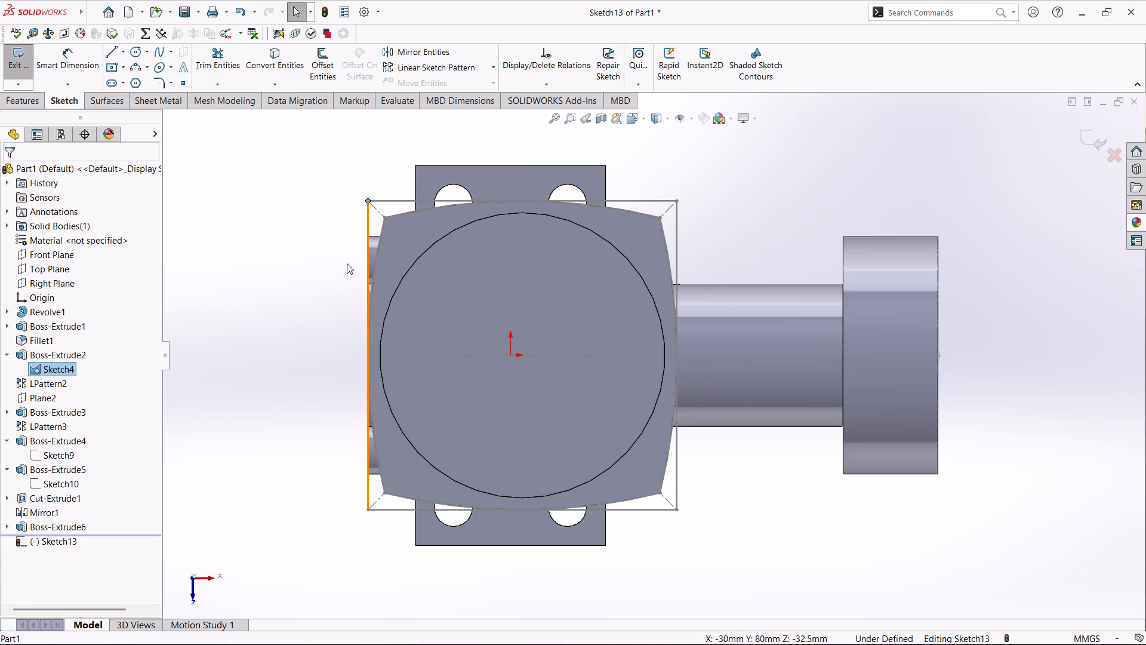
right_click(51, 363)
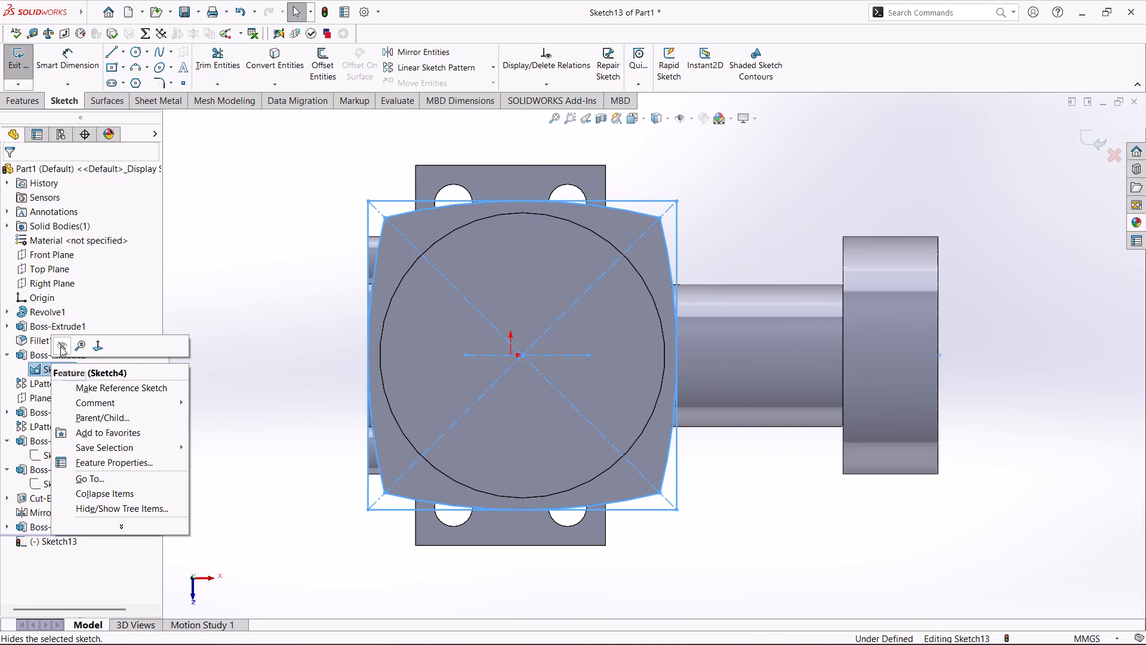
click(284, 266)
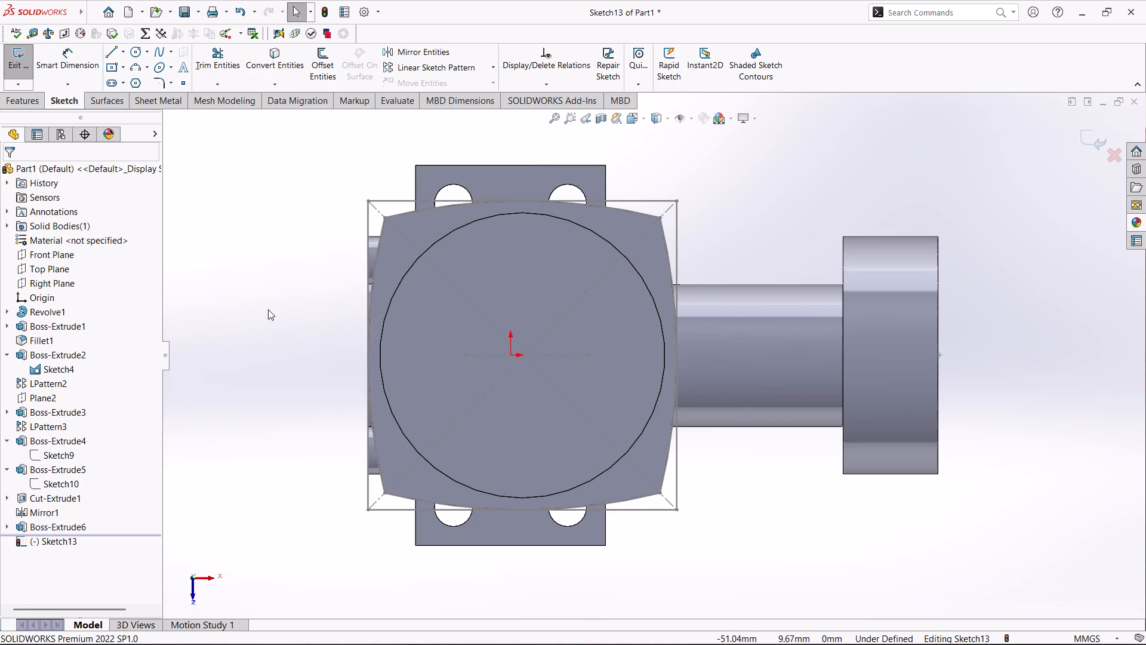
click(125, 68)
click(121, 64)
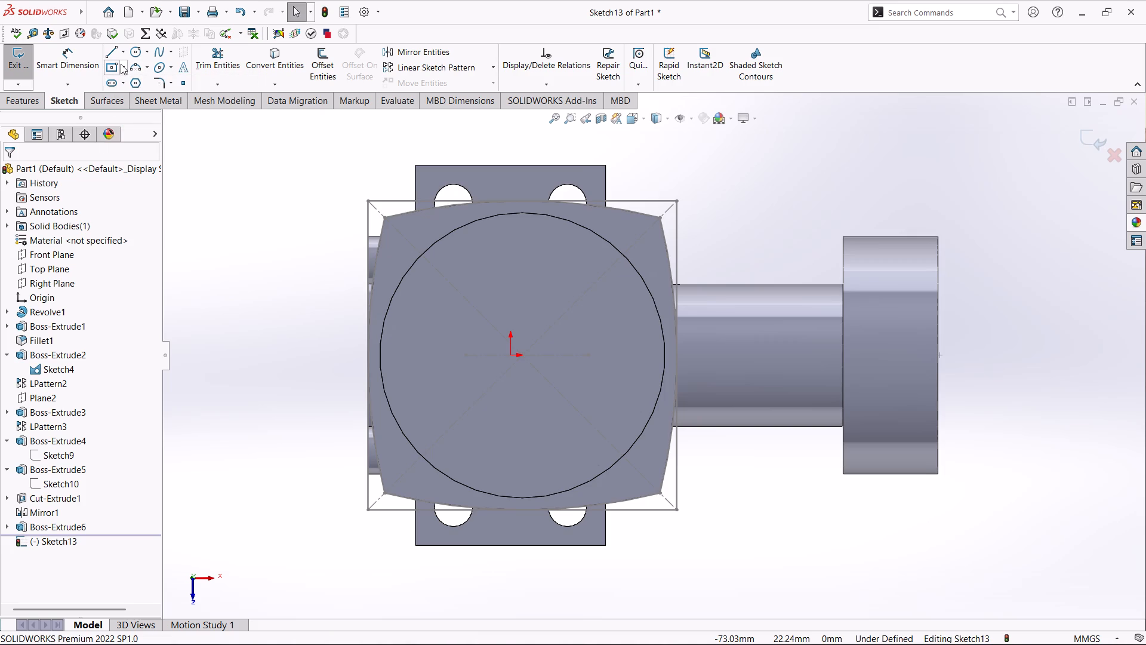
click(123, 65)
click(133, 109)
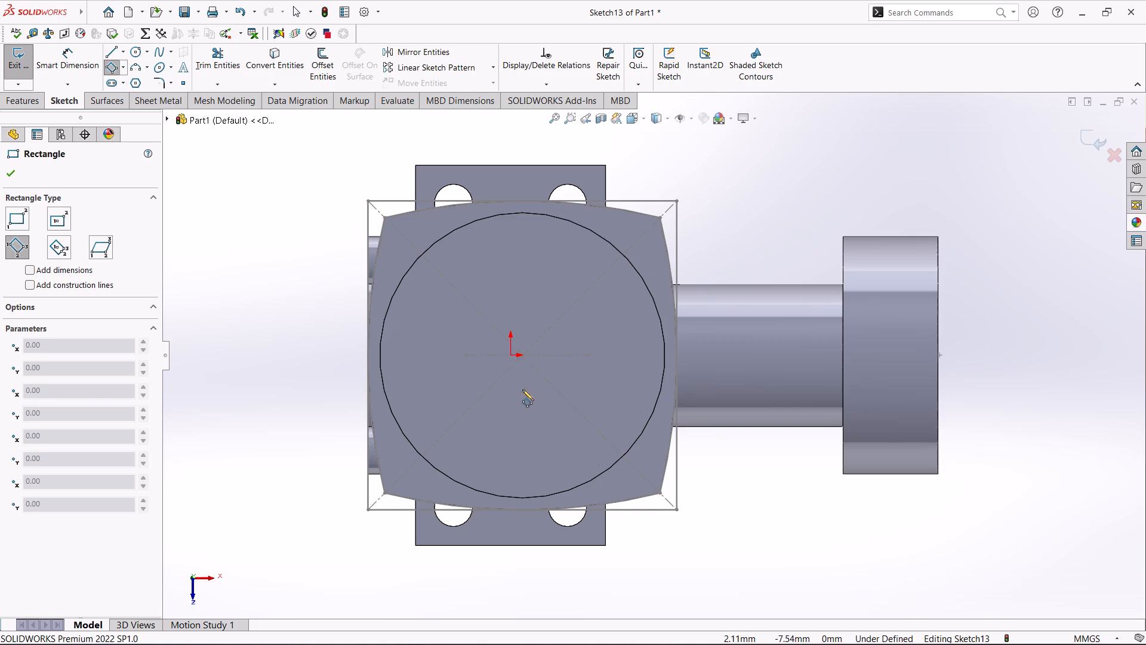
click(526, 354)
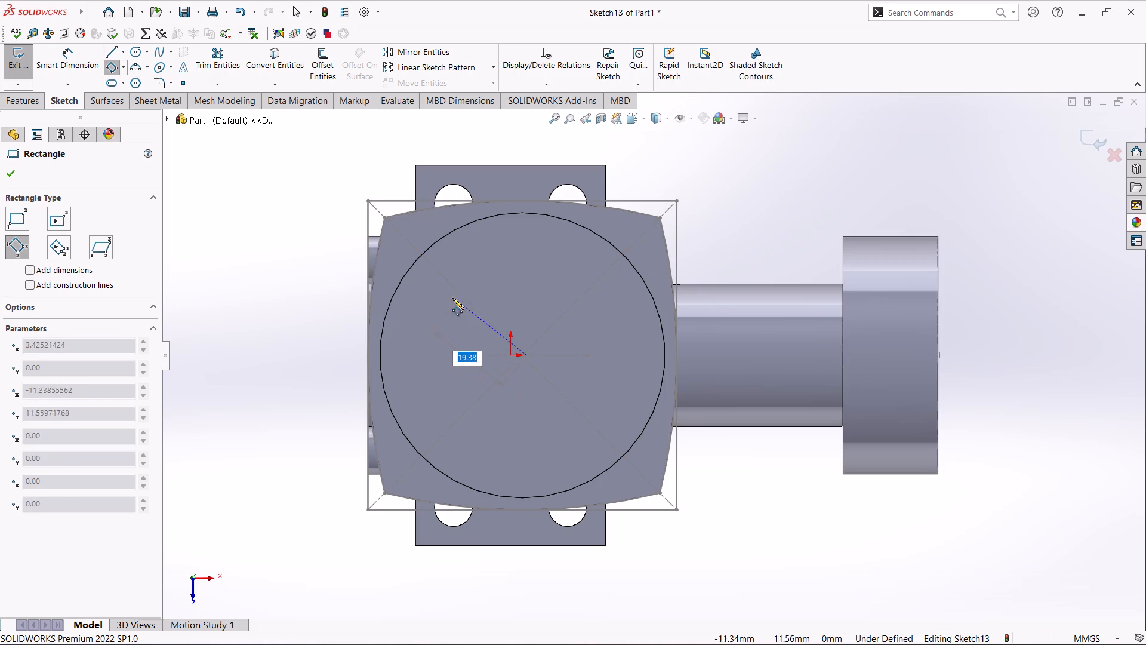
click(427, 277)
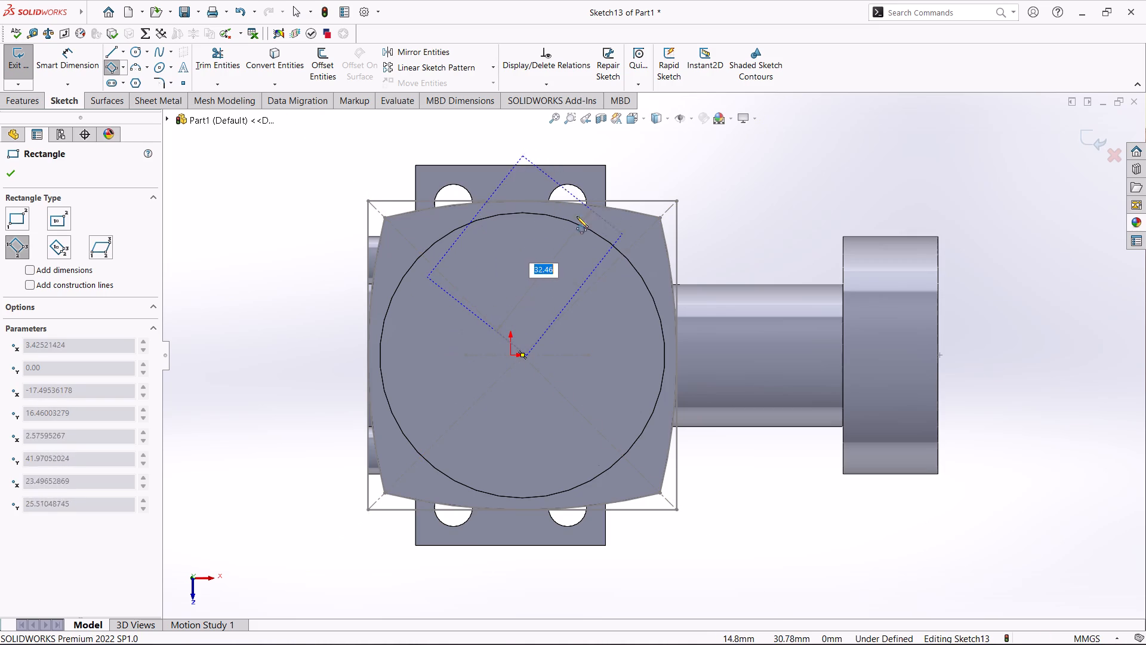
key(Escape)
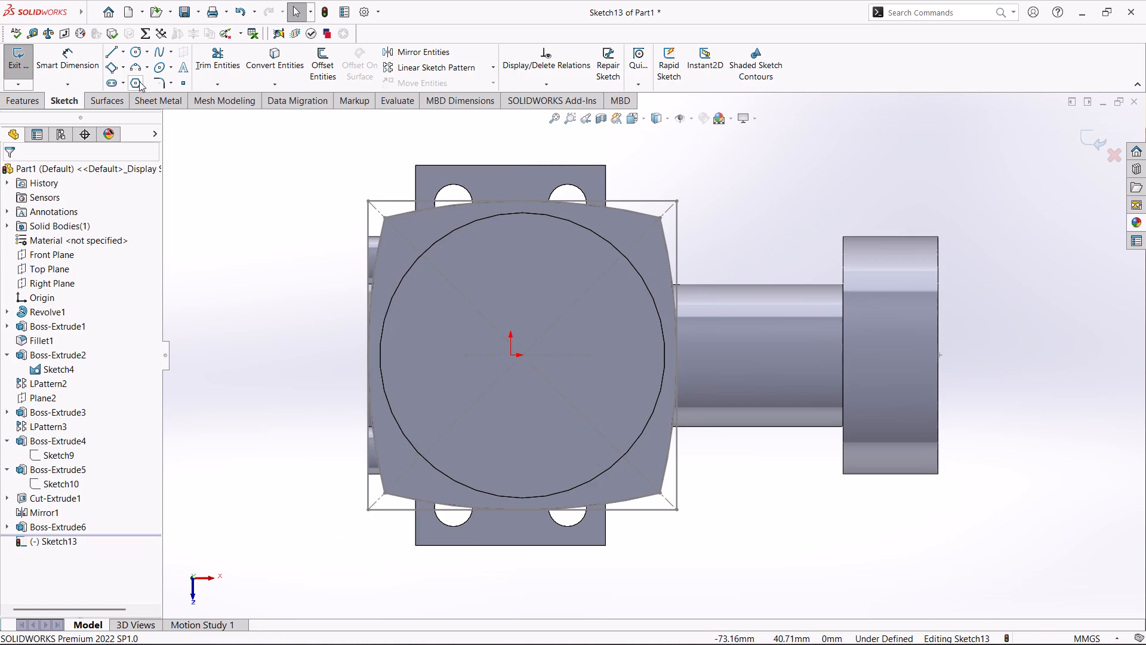
Sketch a tilted 3 Point Center Rectangle, about 50 by 54 mm, centred on the block's top face, and make it construction geometry.
click(125, 67)
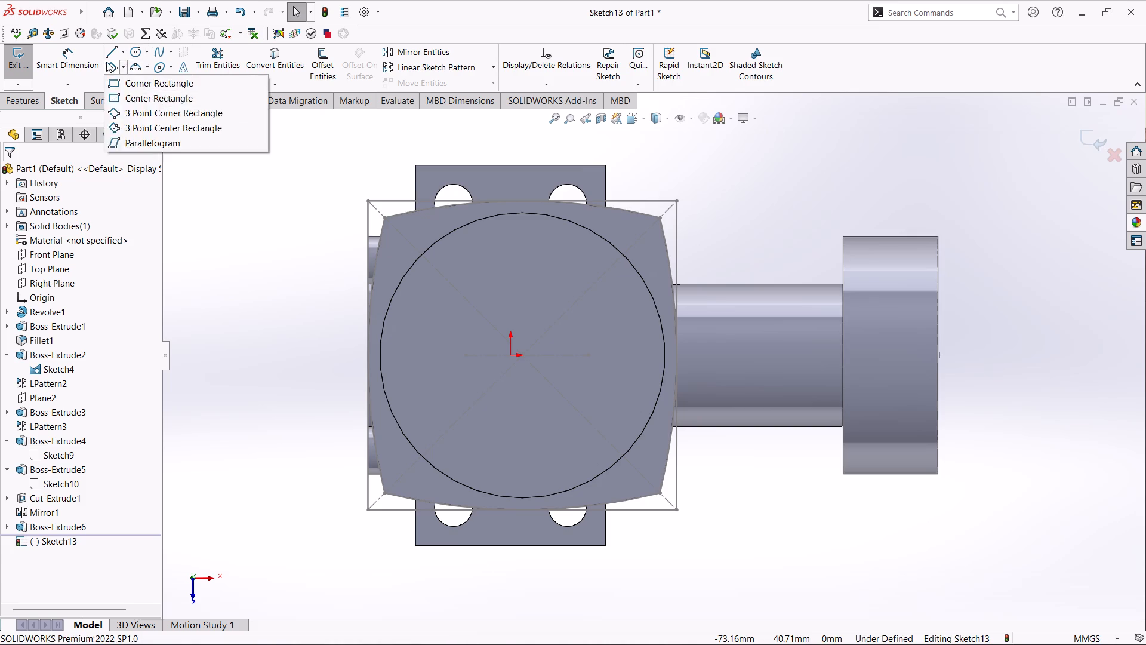
drag(190, 210, 189, 198)
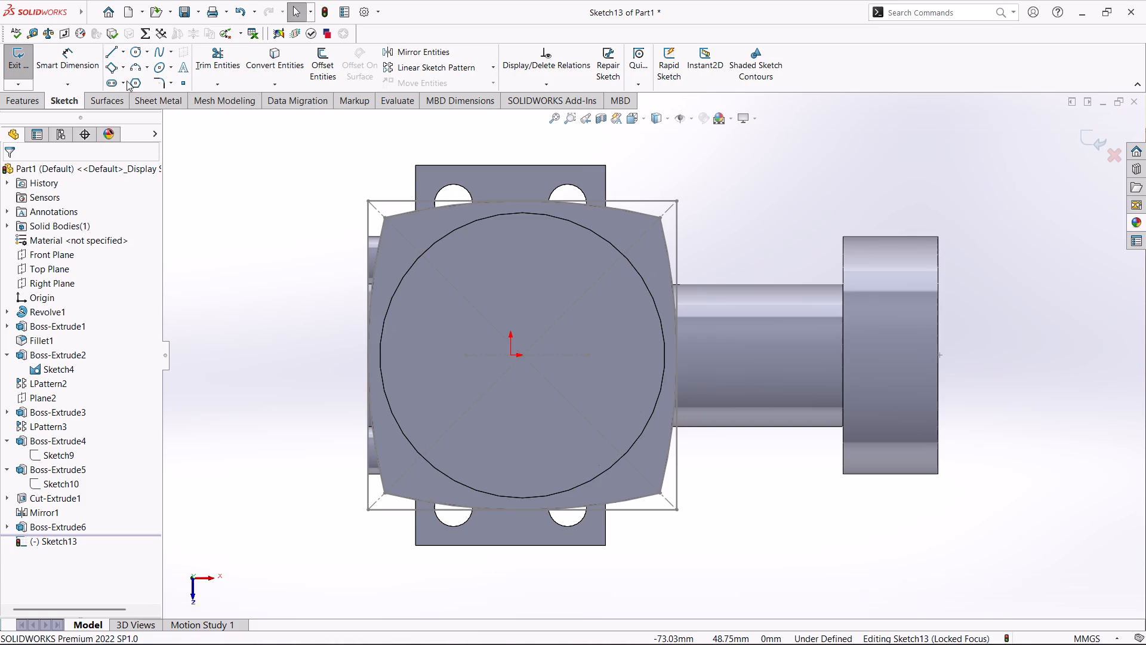
click(126, 69)
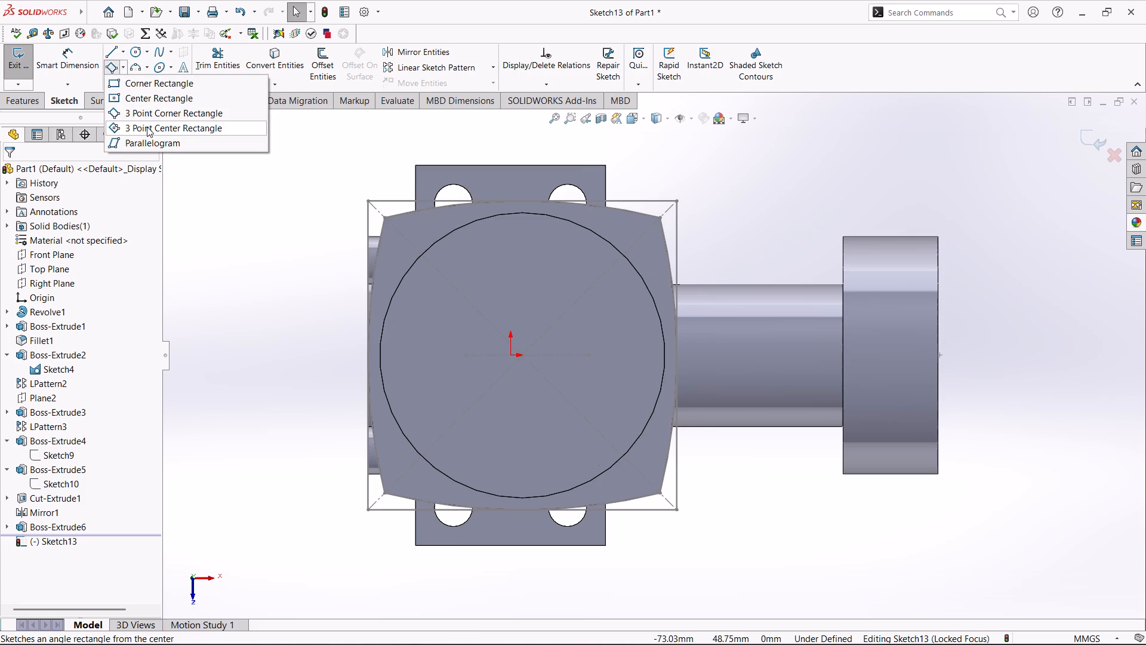
click(147, 127)
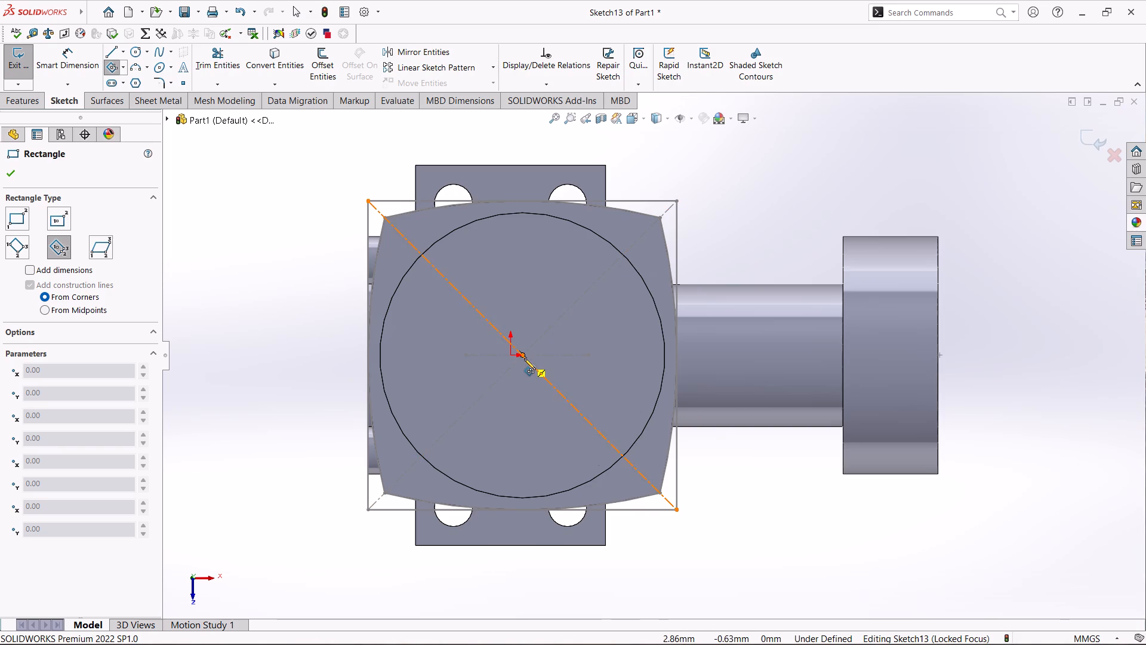
click(524, 357)
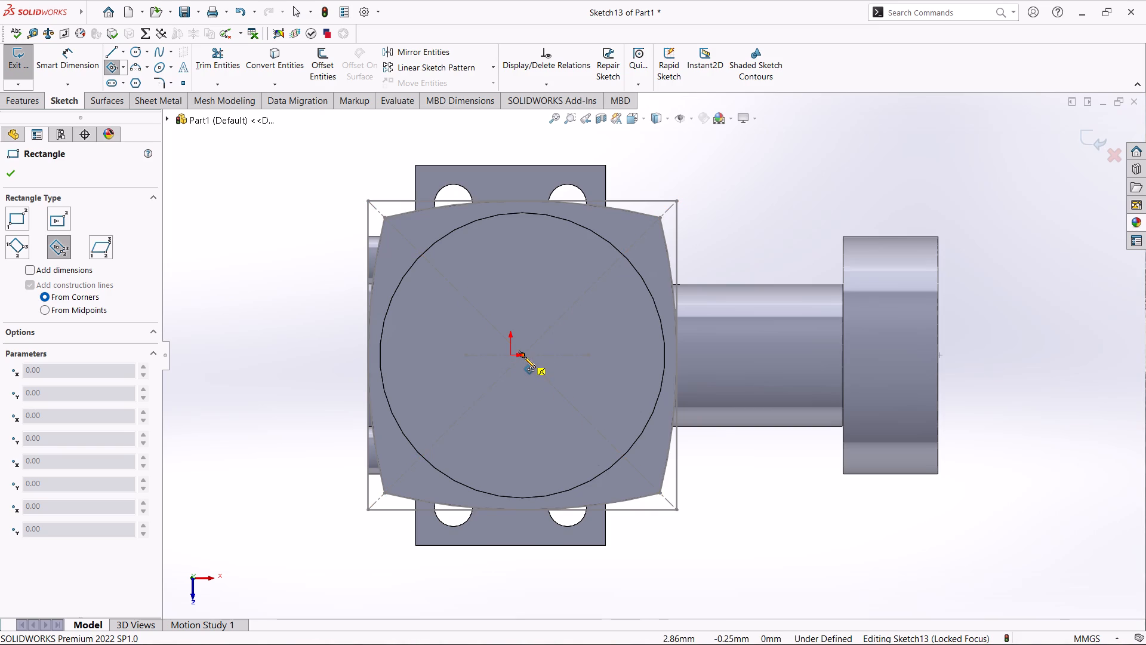
click(427, 286)
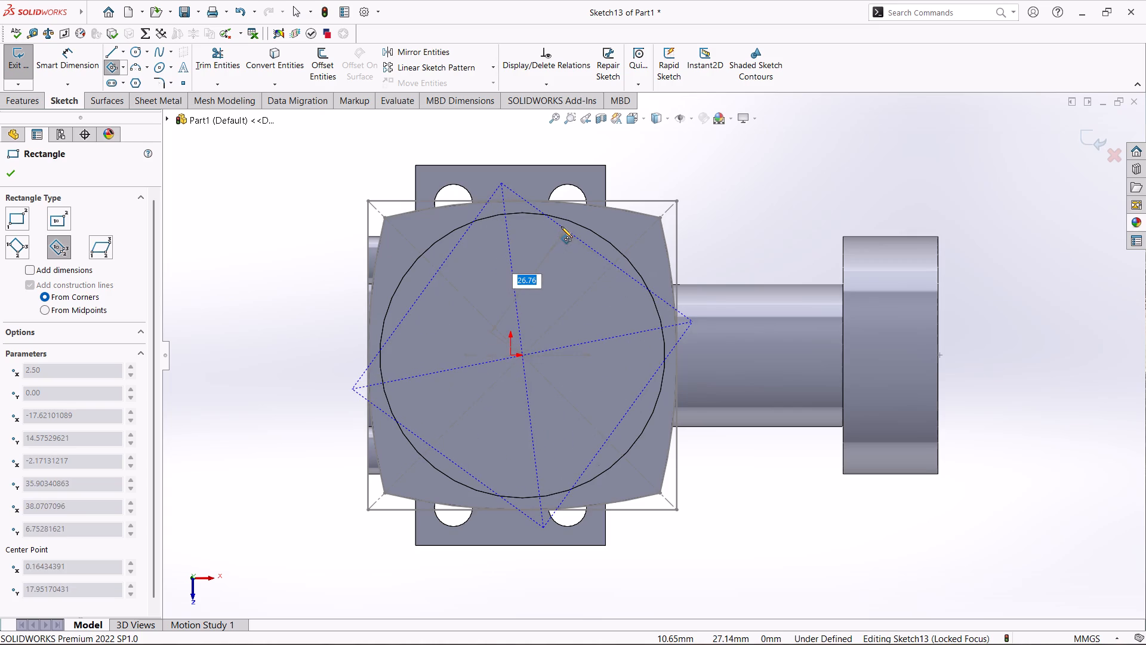
click(561, 226)
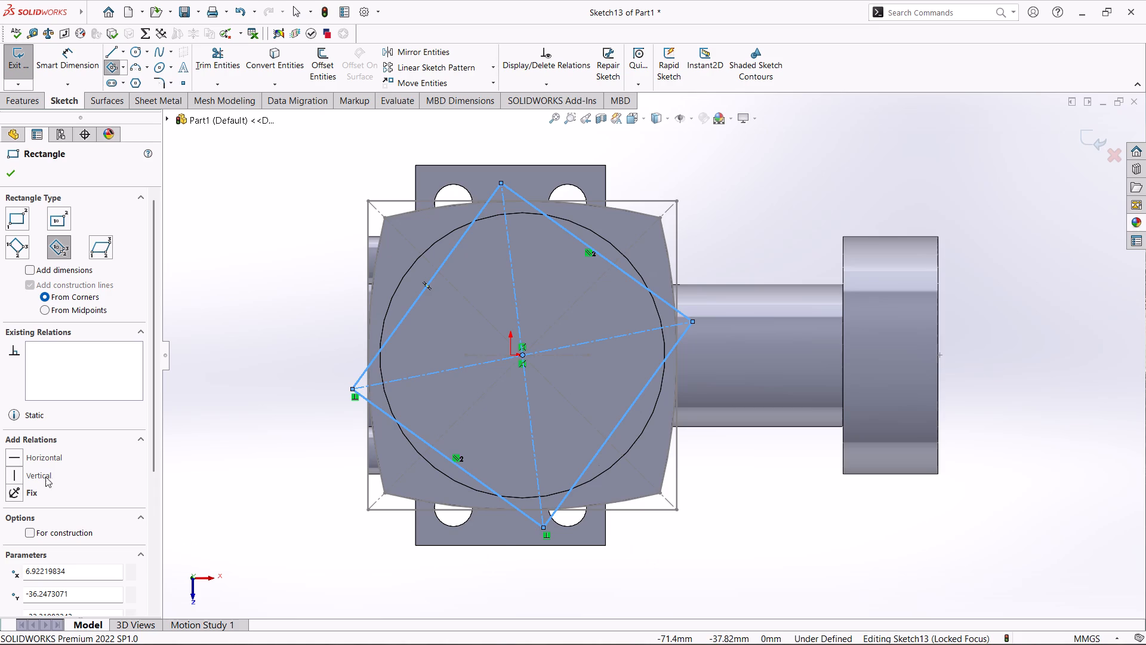
click(30, 532)
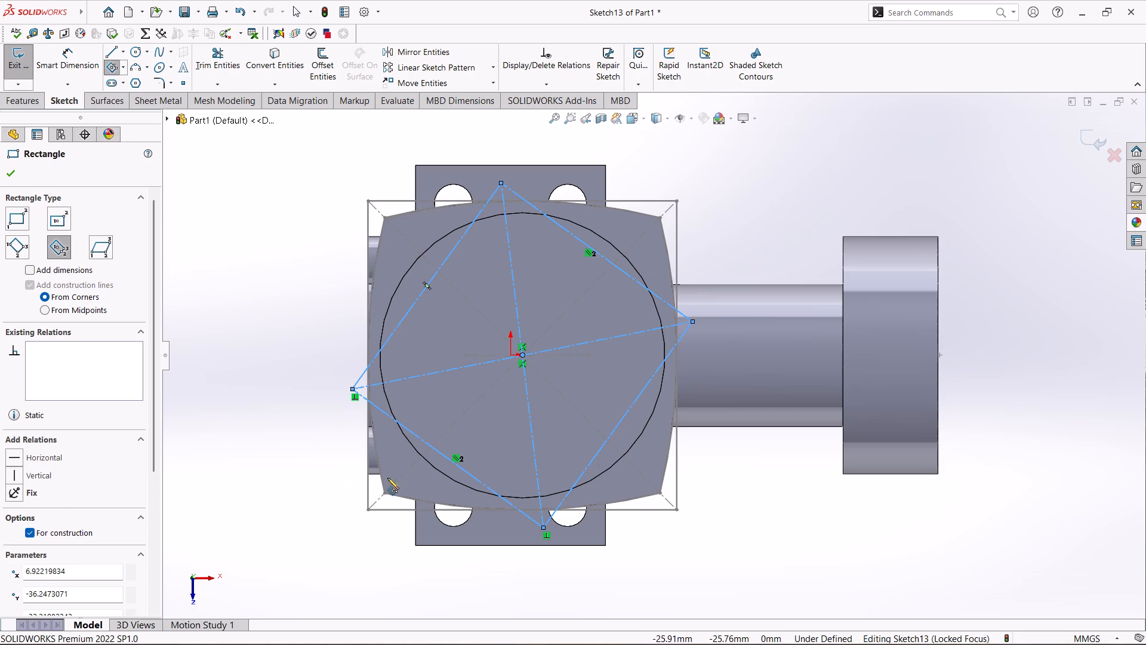
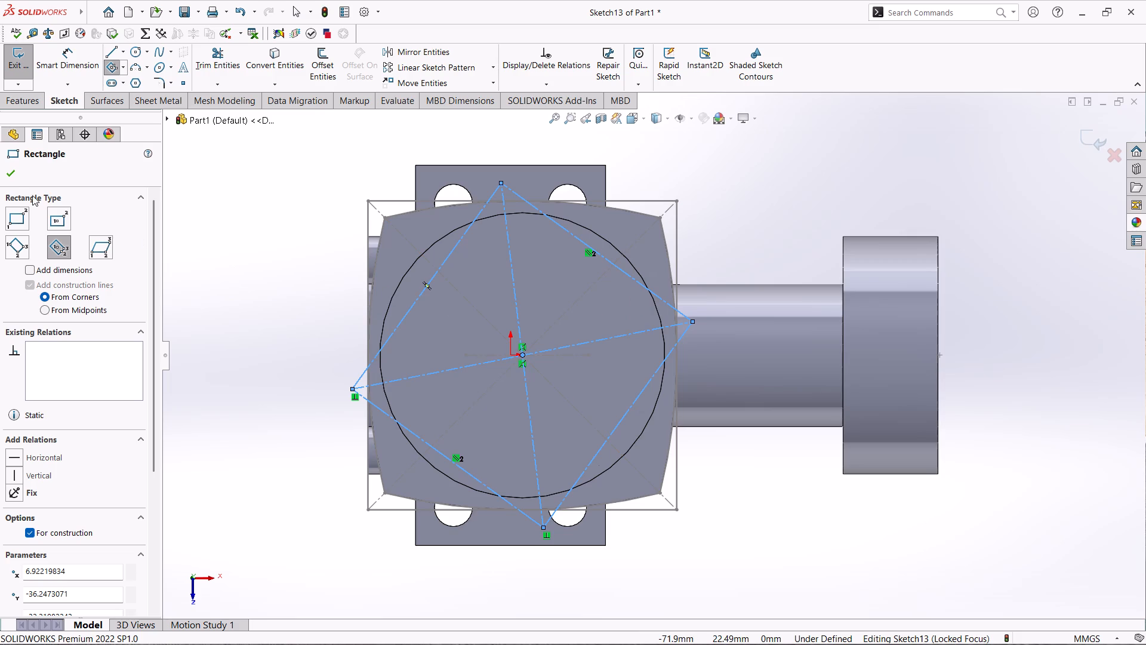
Apply an Equal relation between the two adjacent sides of the tilted construction rectangle that meet at its right-hand corner.
click(16, 168)
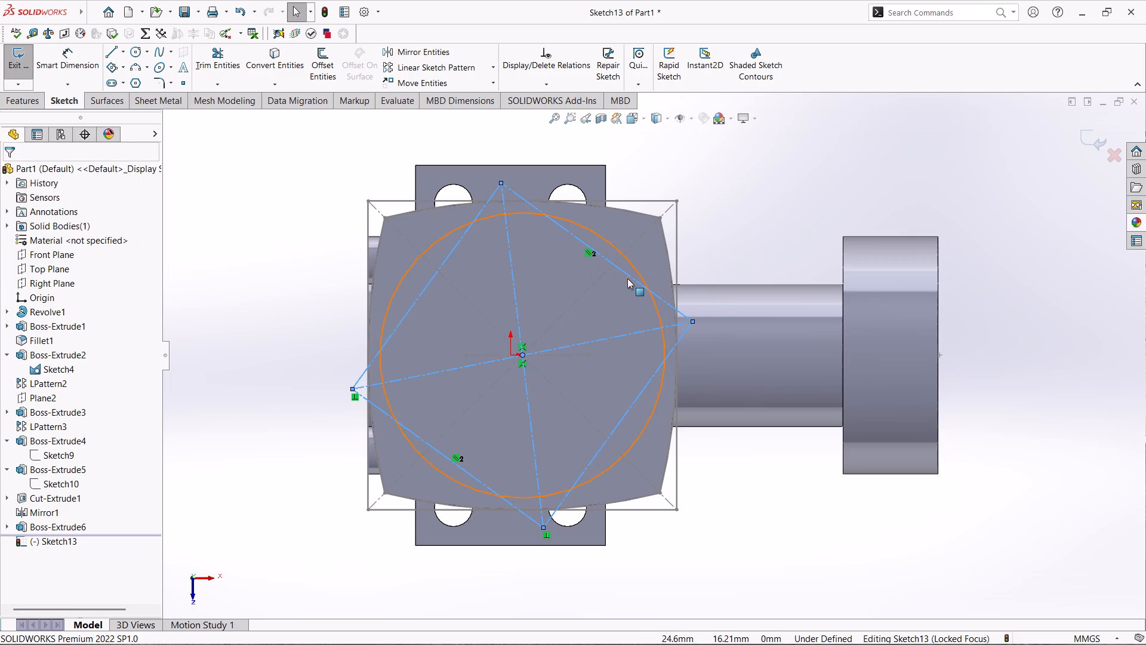
click(666, 300)
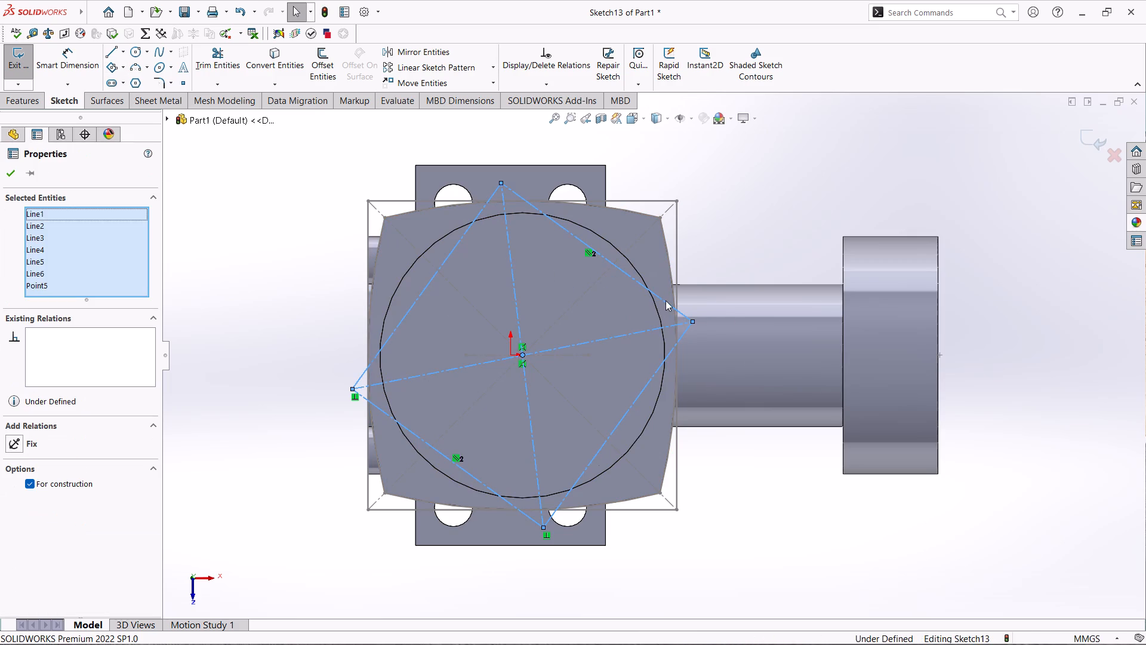
right_click(107, 261)
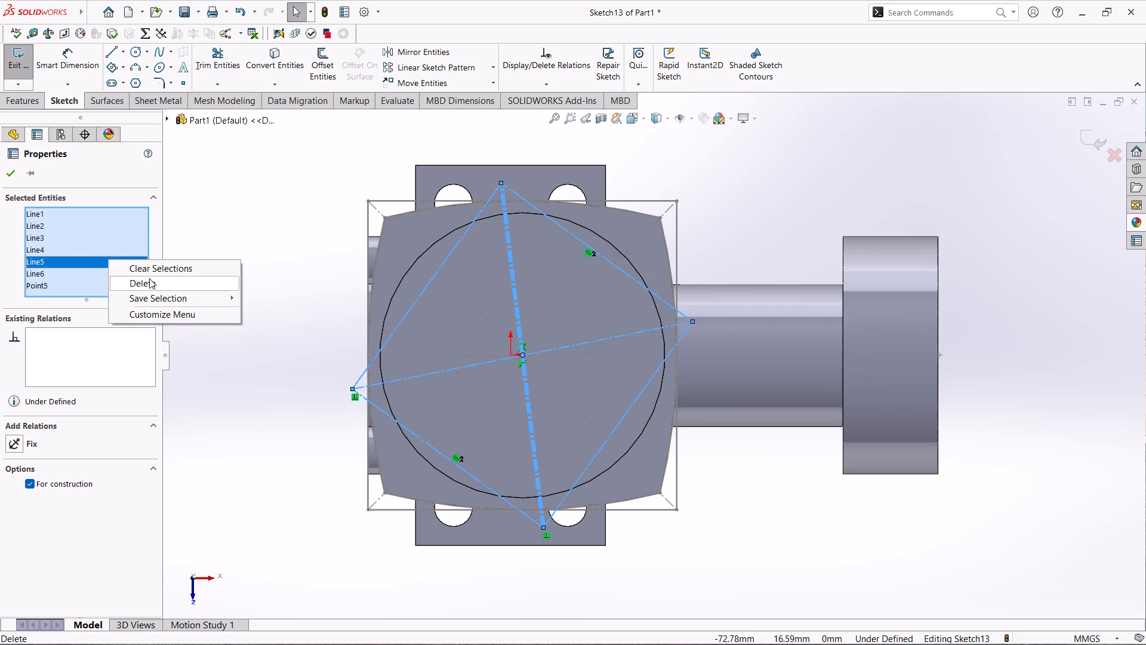
click(146, 271)
click(180, 248)
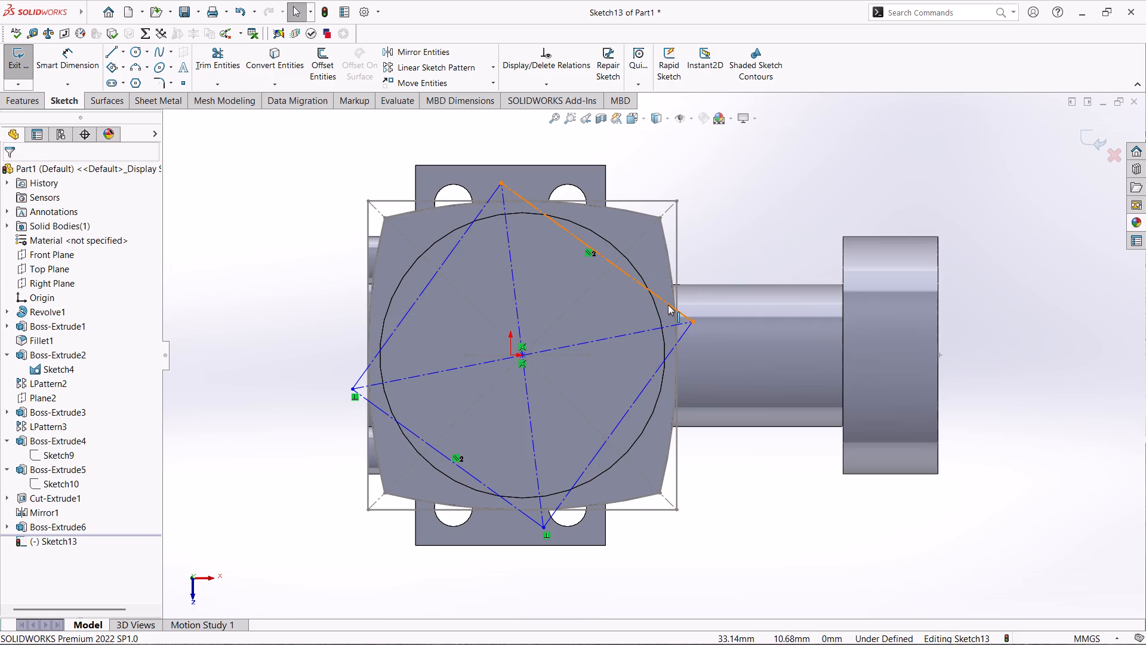
ctrl+click(668, 305)
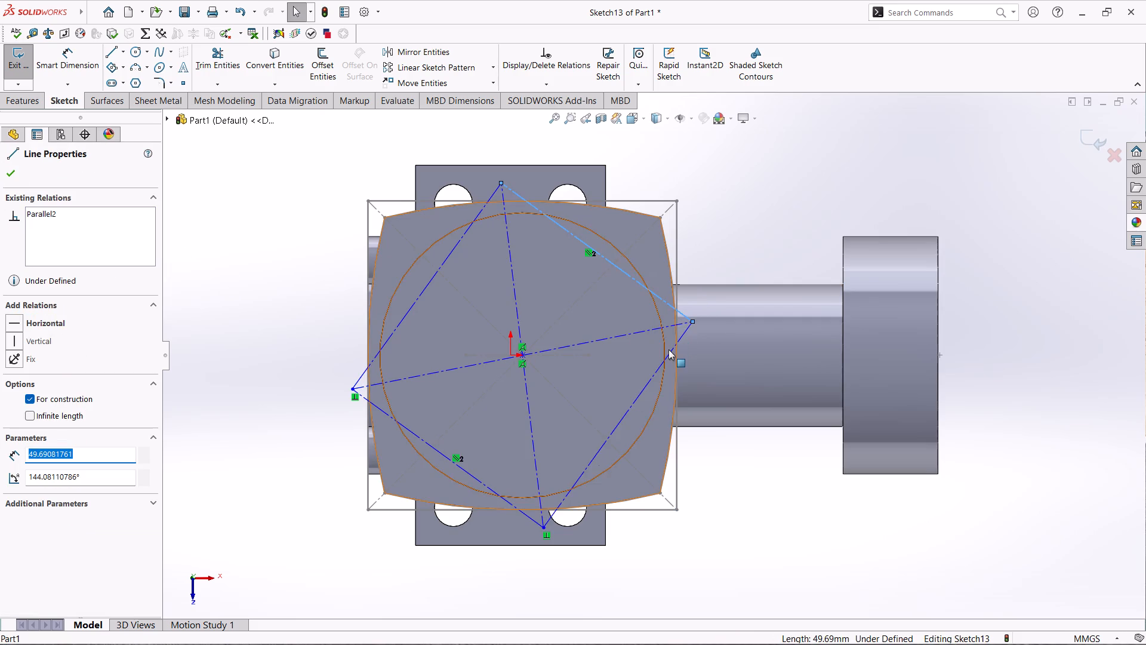
ctrl+click(671, 354)
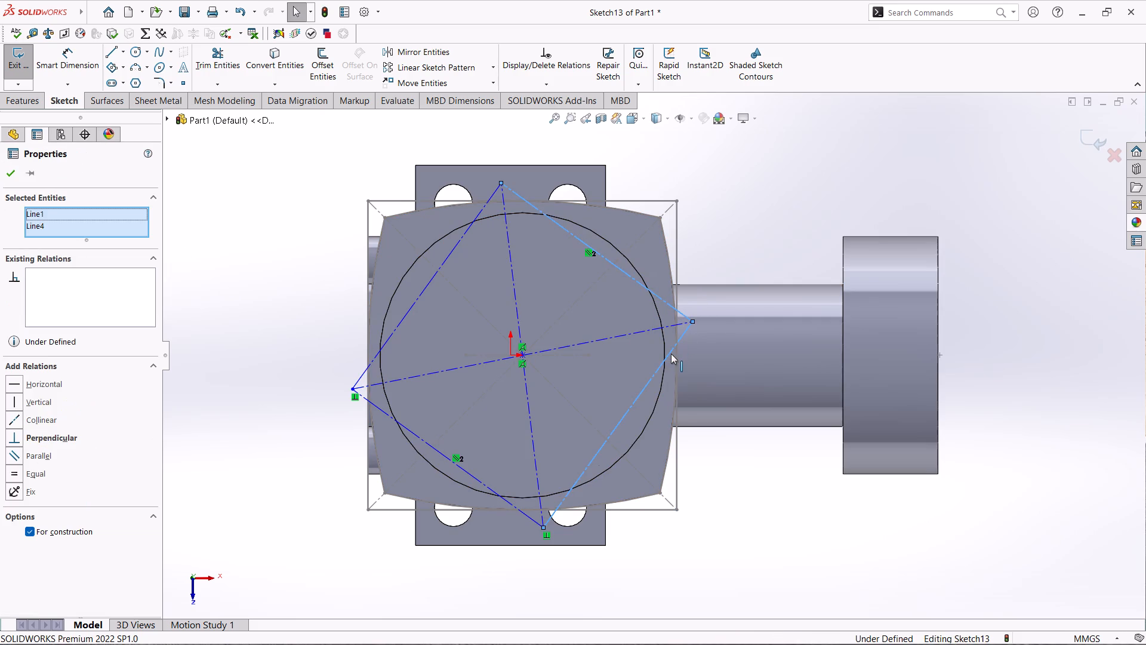
click(12, 473)
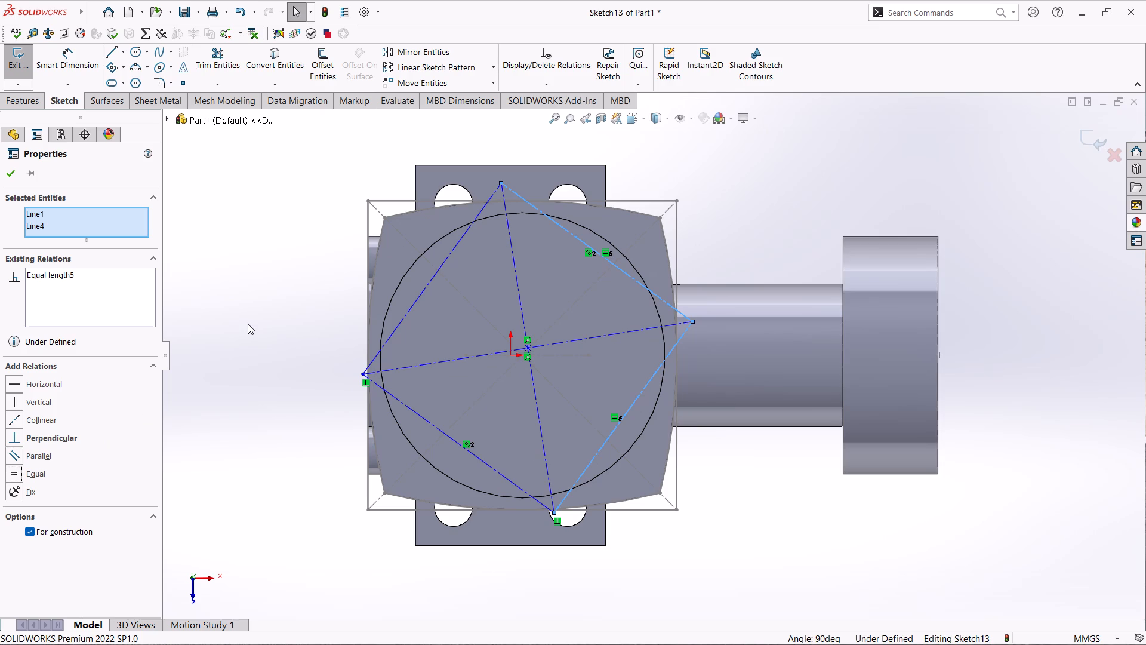
Make the construction rectangle's centre point coincident with the centre point of the block's original profile sketch.
scroll(221, 304, down, 7)
scroll(616, 337, up, 8)
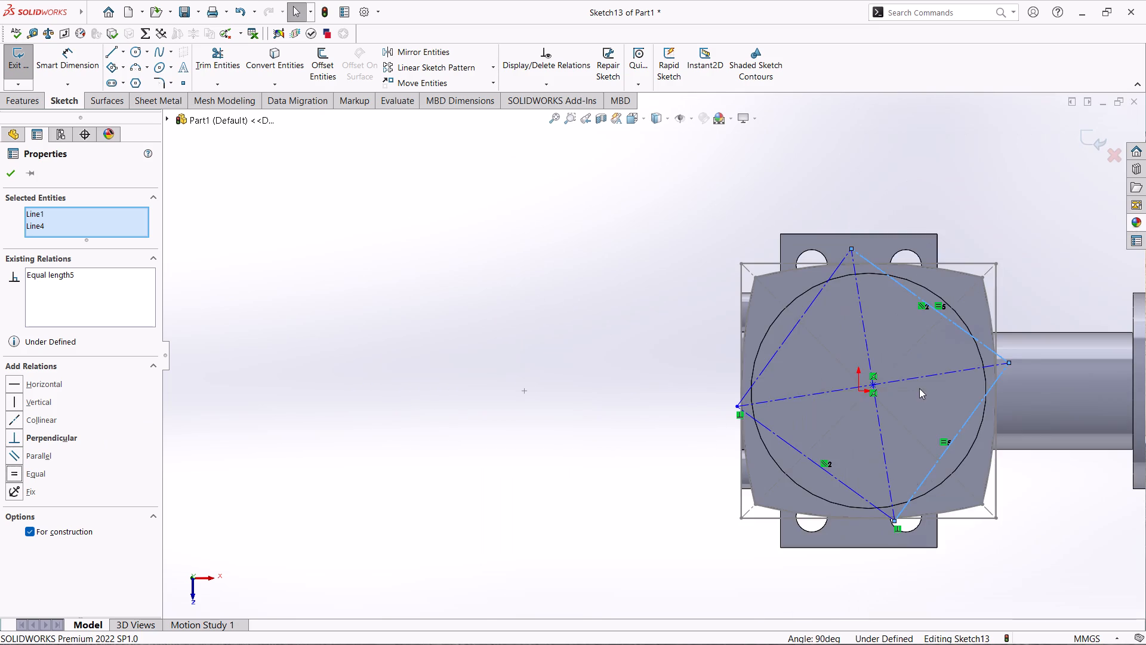
scroll(907, 389, down, 6)
scroll(611, 328, down, 6)
scroll(741, 367, down, 3)
scroll(876, 391, down, 1)
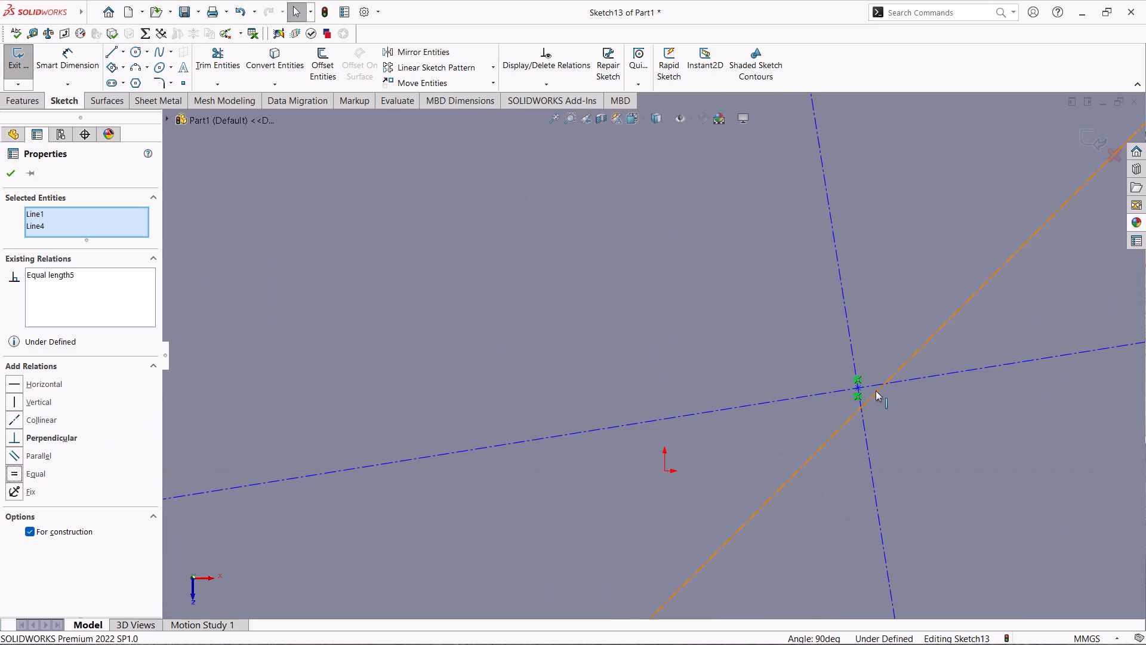
scroll(876, 391, down, 1)
scroll(852, 389, up, 4)
scroll(793, 392, up, 1)
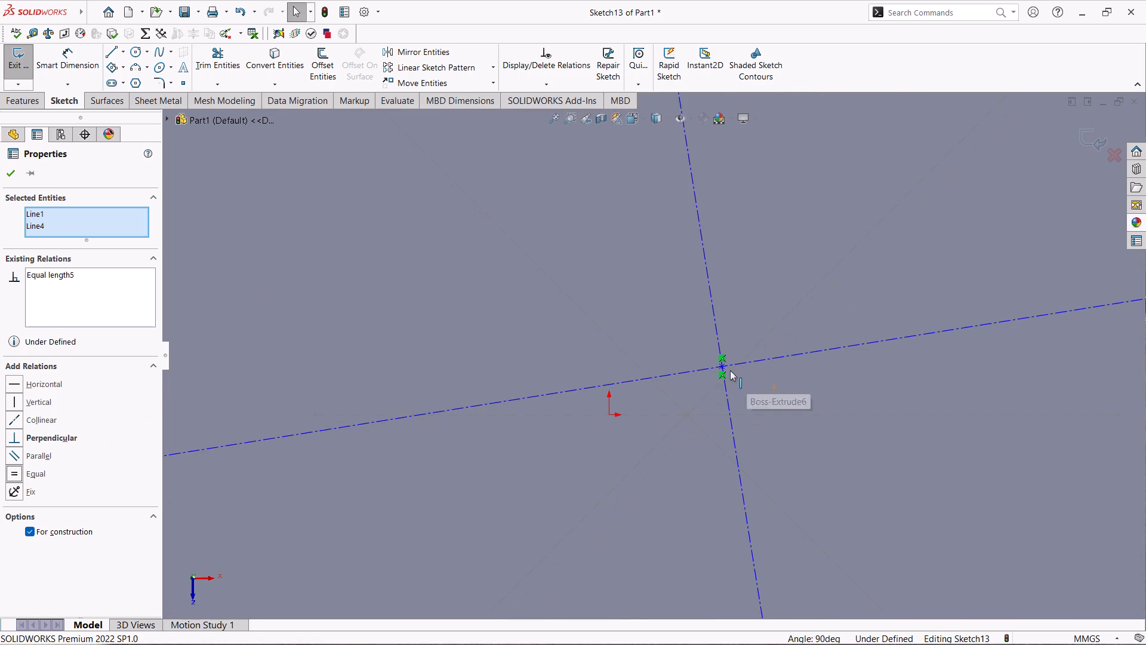
click(722, 363)
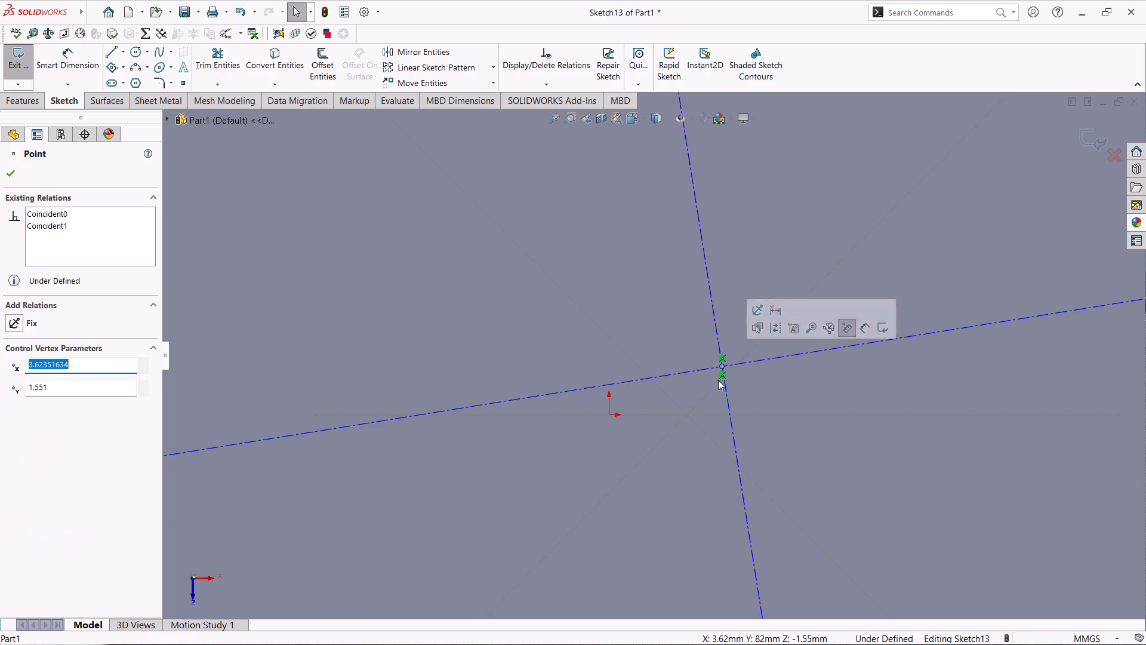
ctrl+click(687, 413)
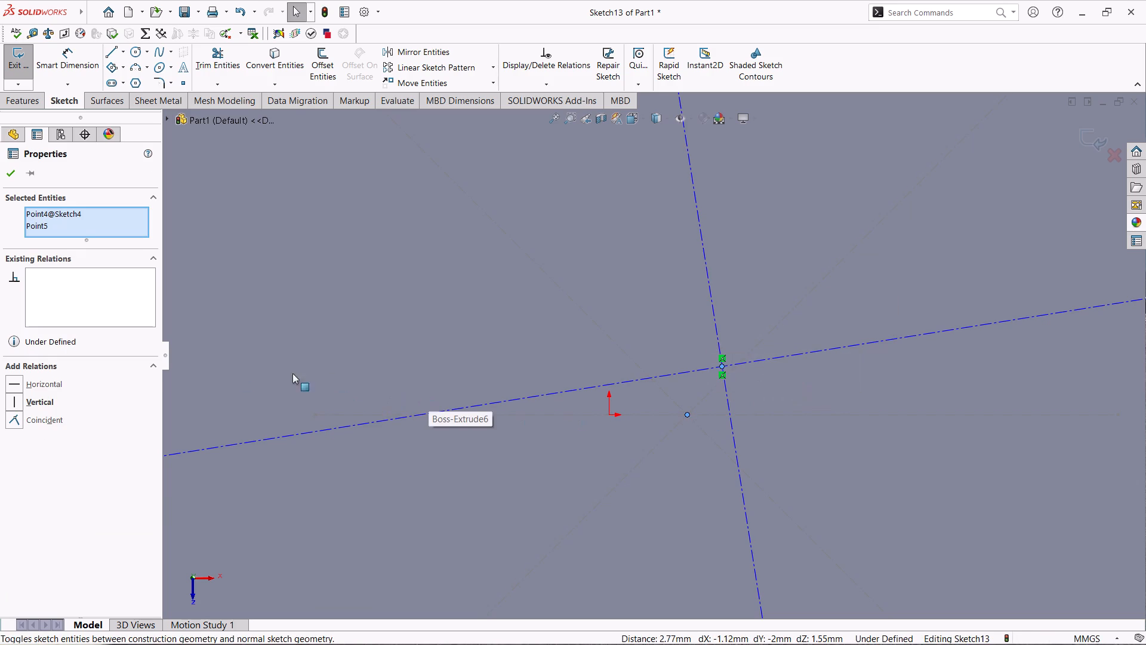
click(14, 420)
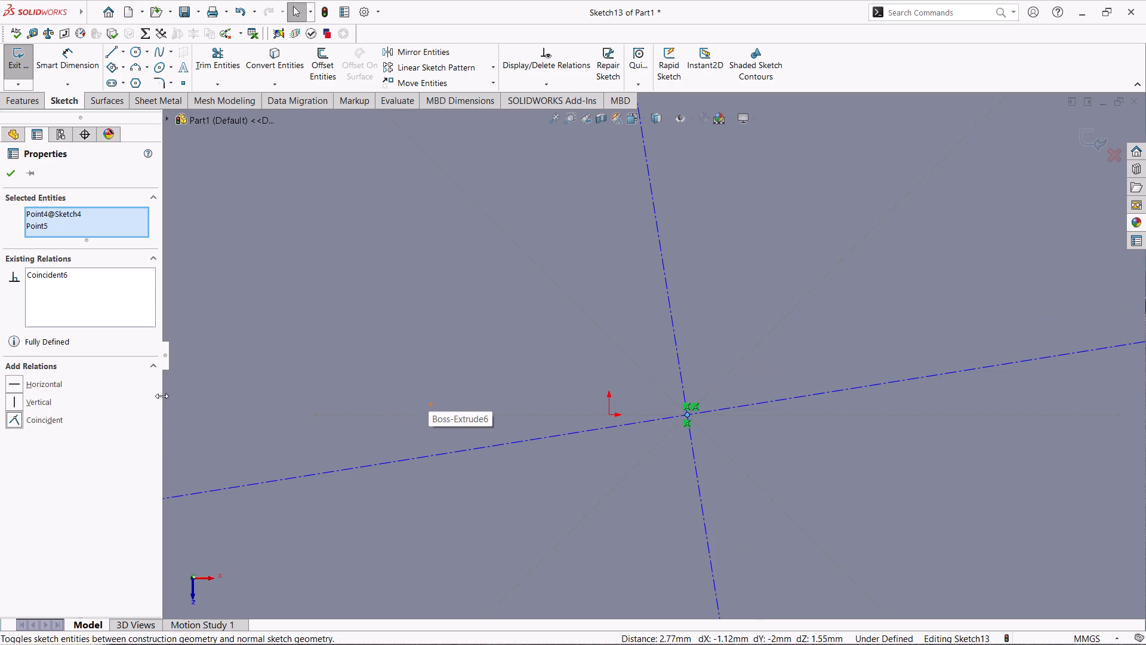
click(10, 175)
Make the square's steep diagonal vertical so the construction square stands on its corner like a diamond.
scroll(486, 400, up, 11)
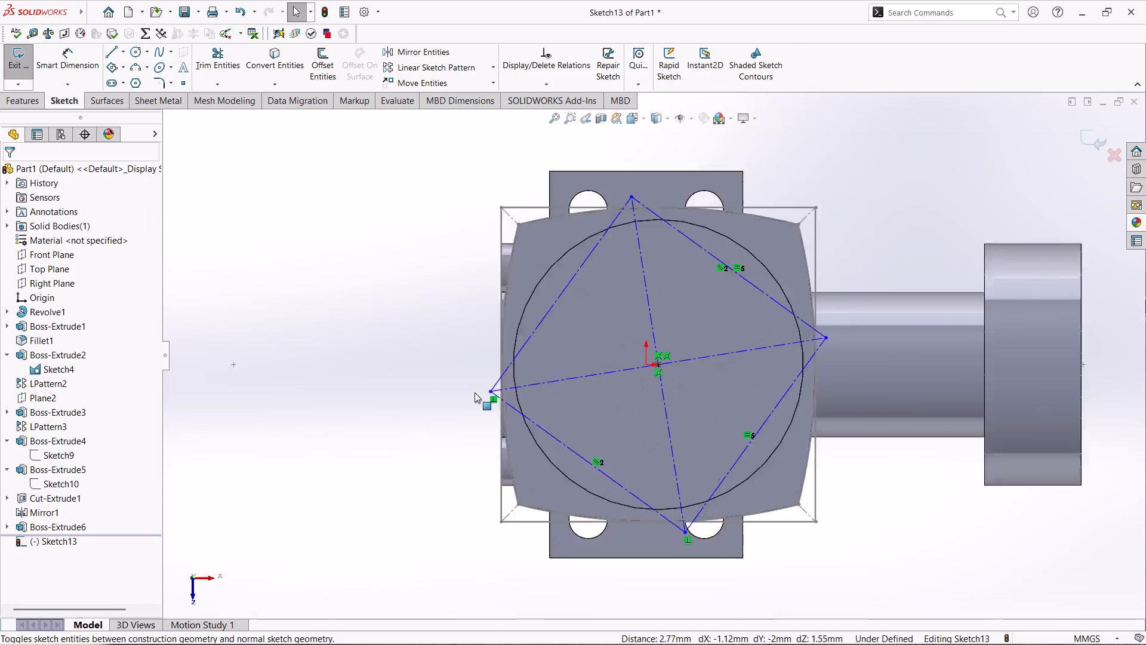
scroll(475, 392, up, 1)
scroll(596, 346, down, 2)
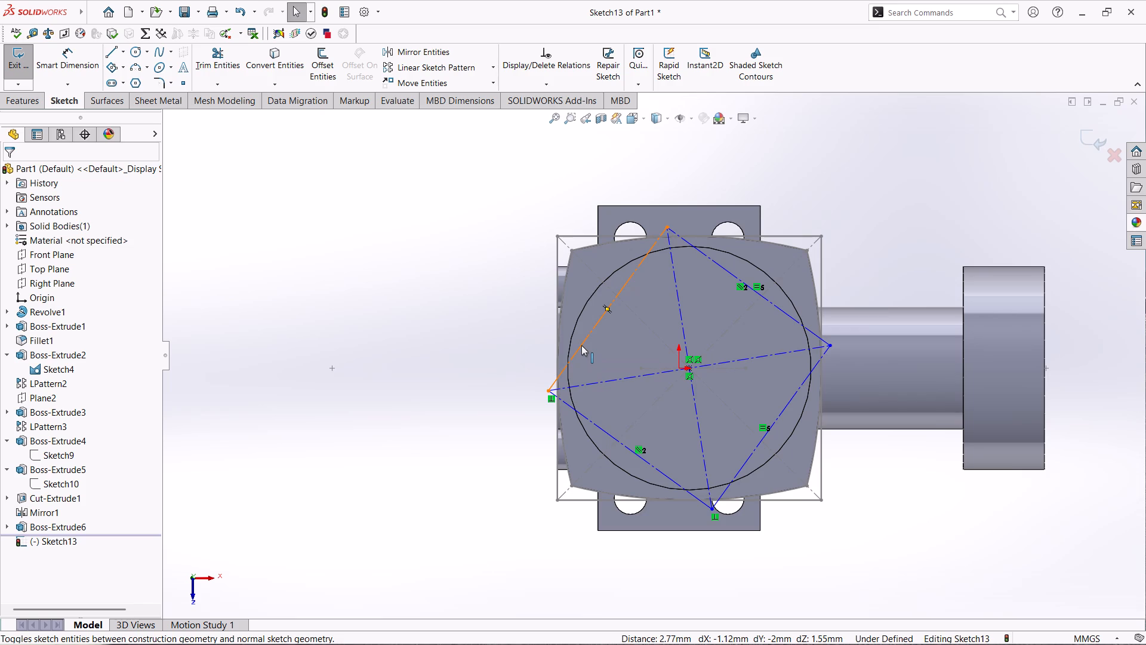
click(679, 314)
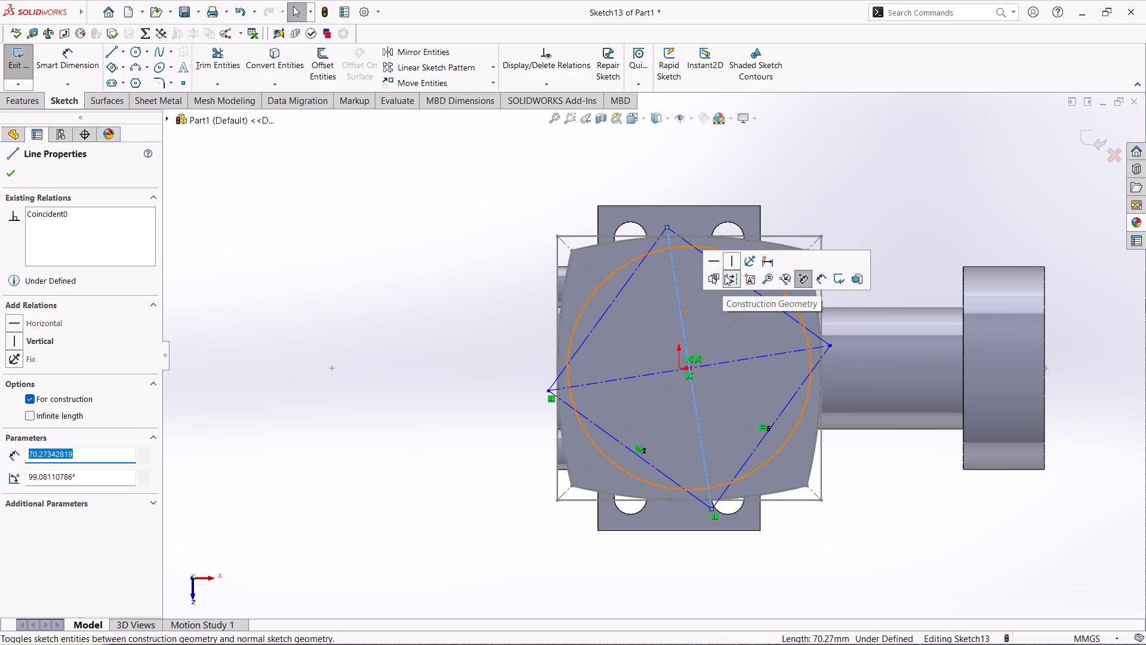
click(728, 264)
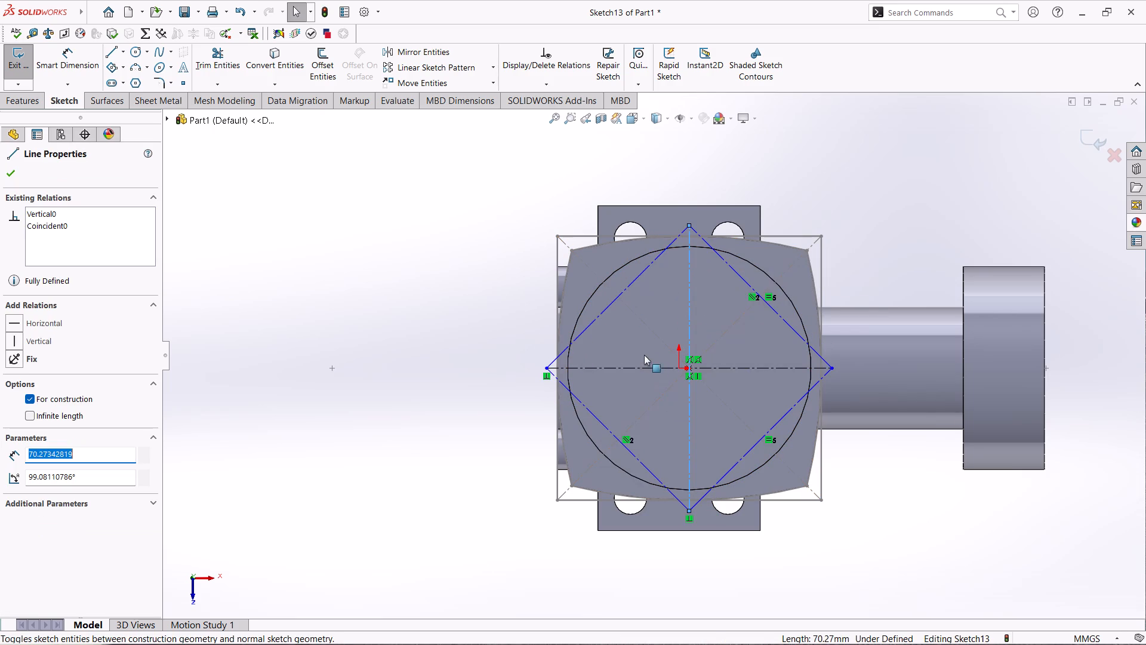
click(13, 174)
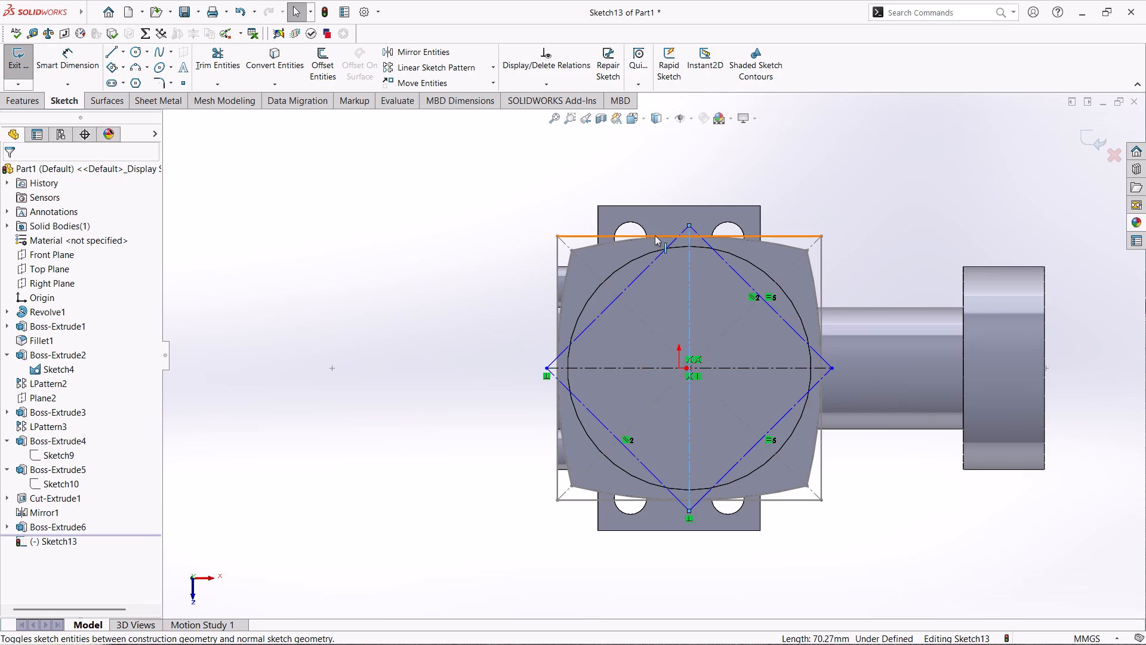
Shrink the construction square until its top corner sits about 28 mm from the centre, just inside the circular boss edge.
drag(690, 225, 687, 247)
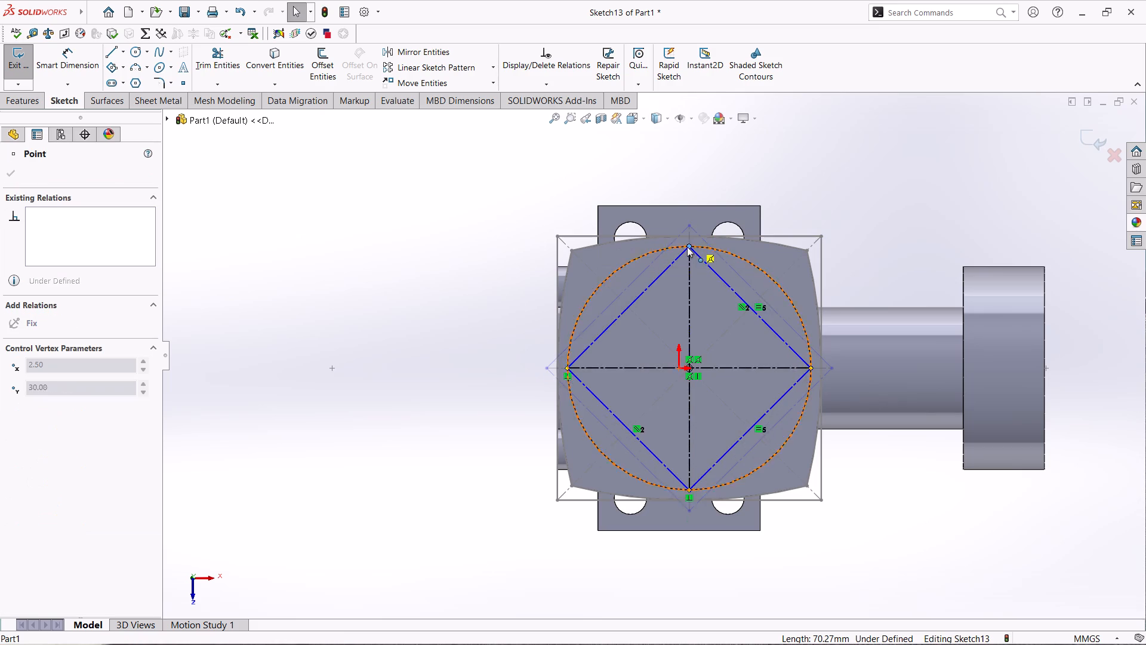
drag(687, 247, 687, 256)
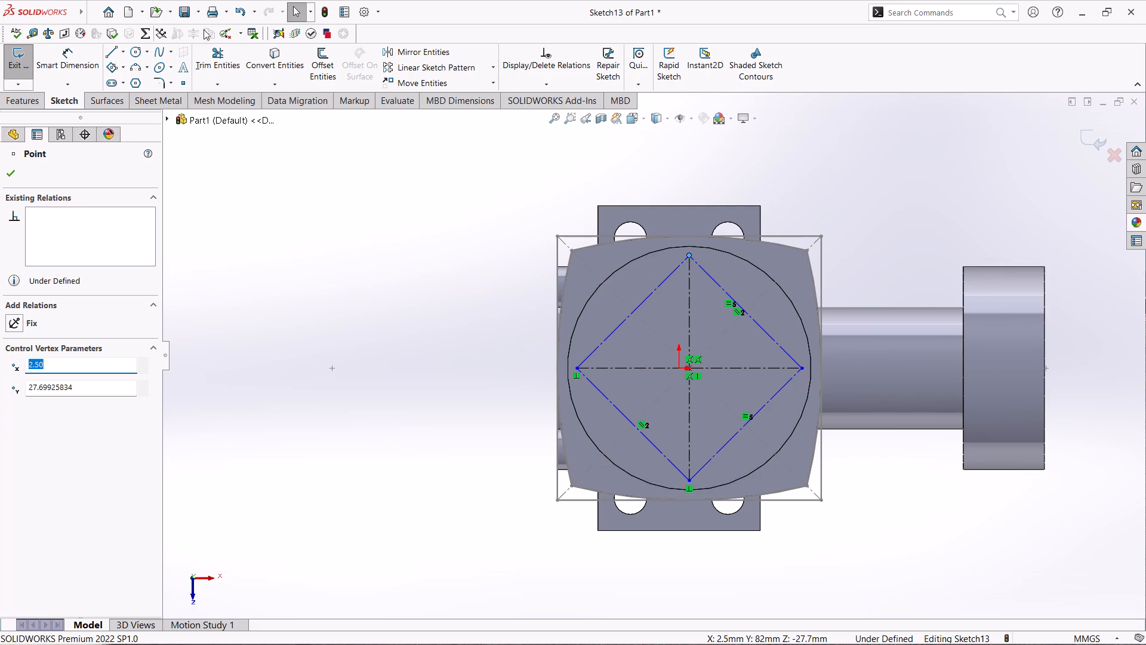
Sketch circles centred on the construction square's top, right, bottom and left corners, about 10, 8, 11 and 13 mm in diameter.
click(133, 53)
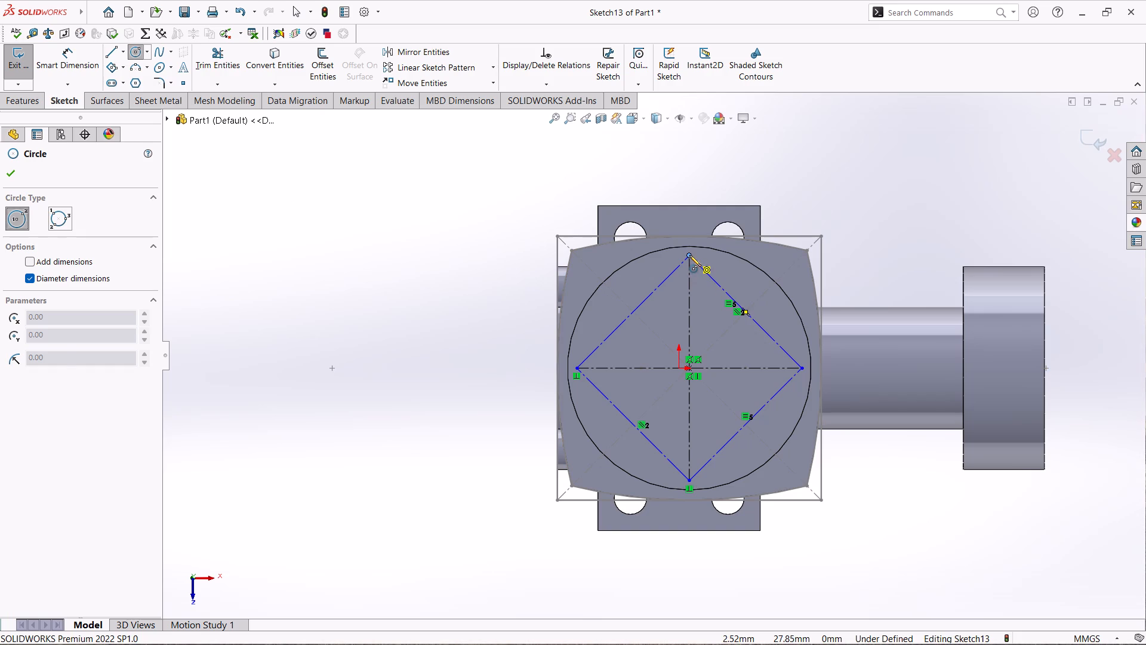
click(689, 255)
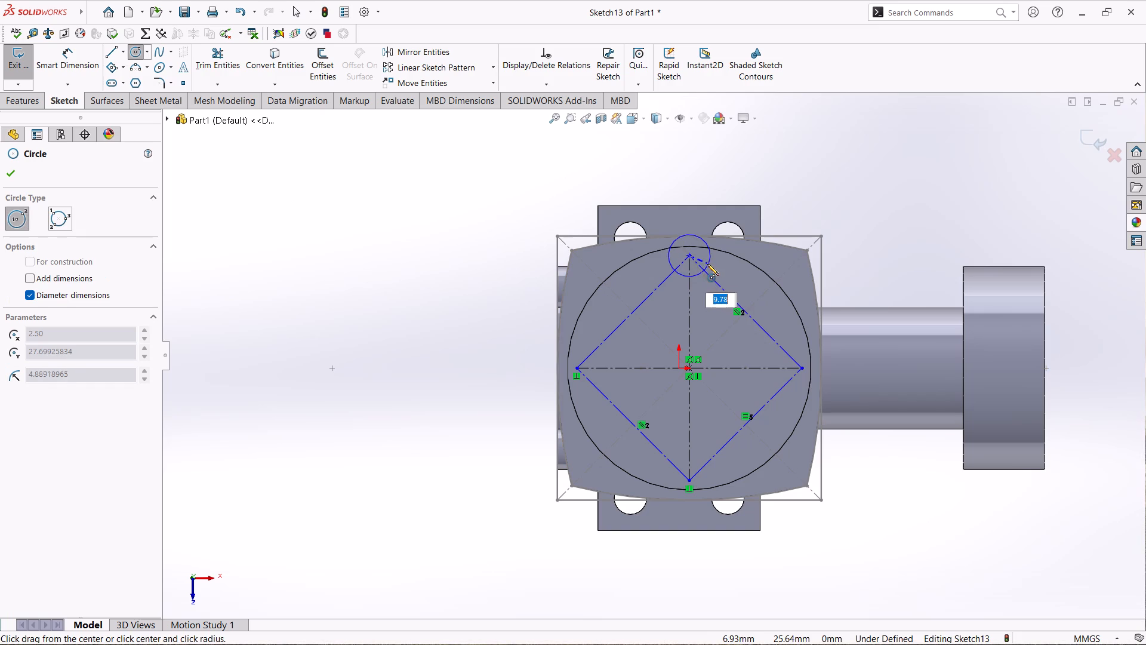
click(707, 264)
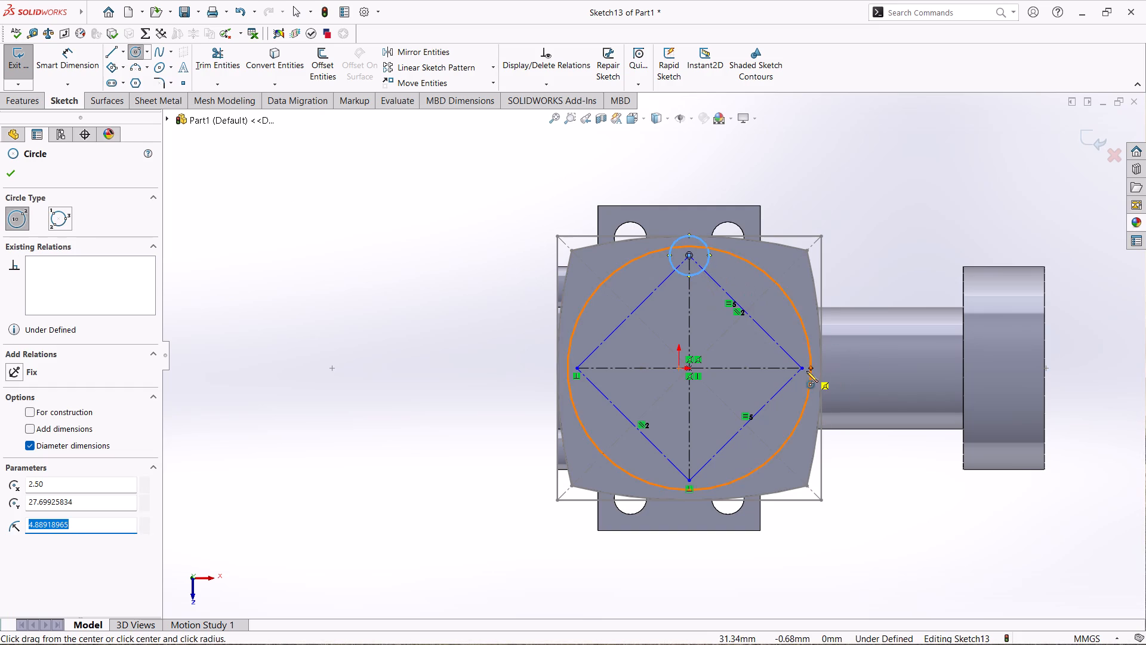
click(802, 368)
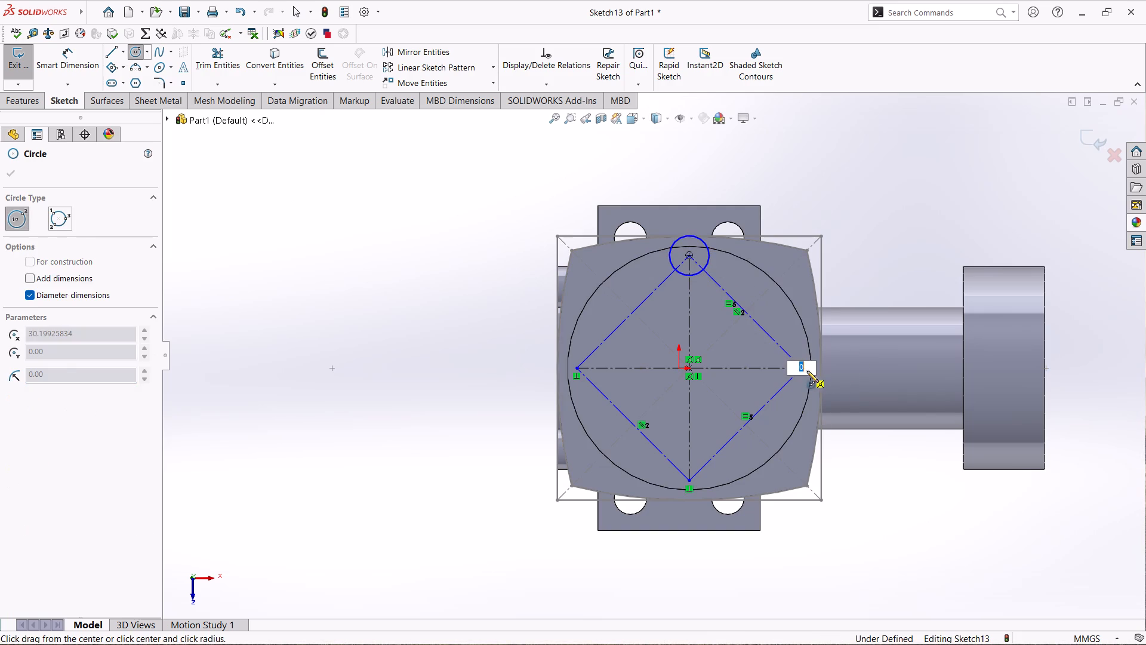
click(815, 378)
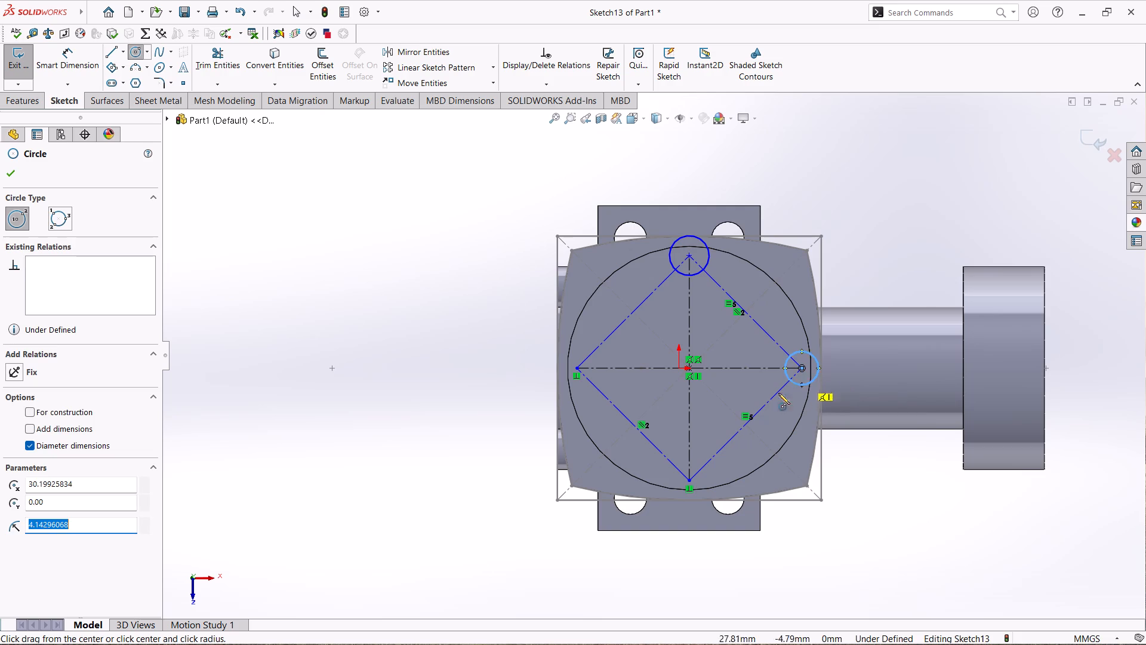
click(690, 481)
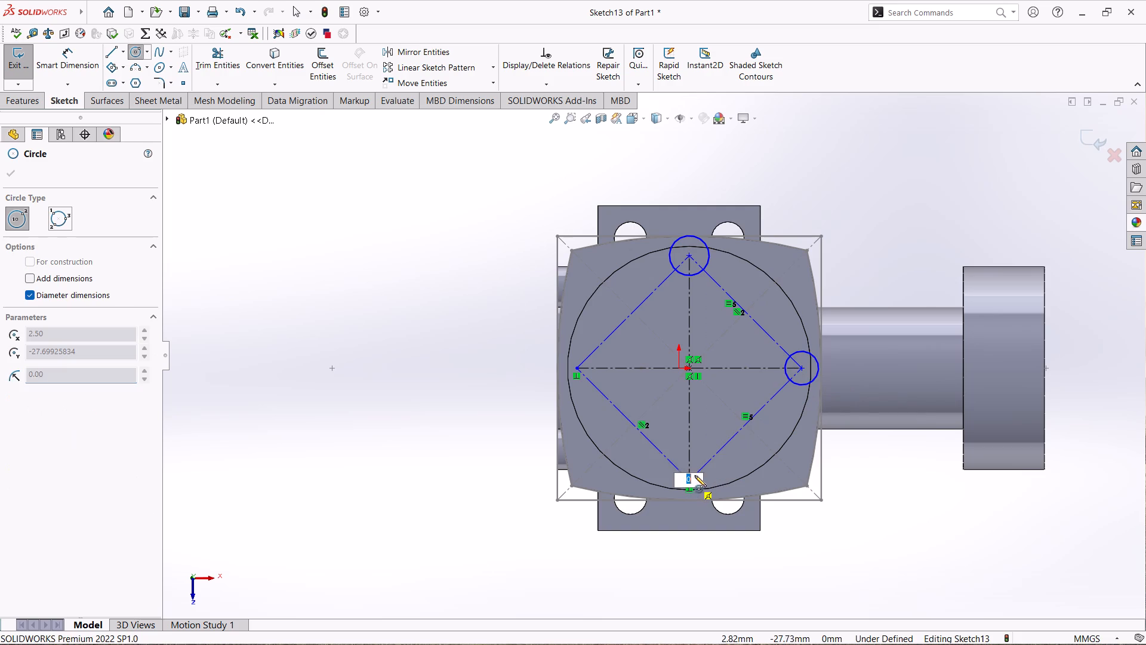
click(710, 471)
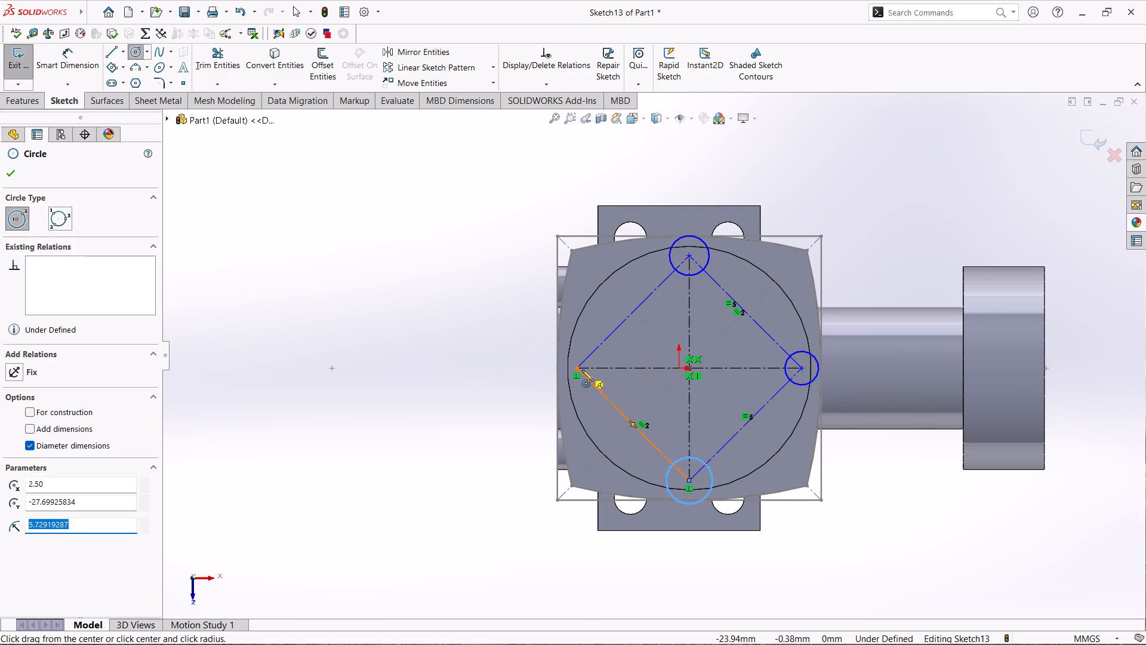
click(577, 368)
click(603, 368)
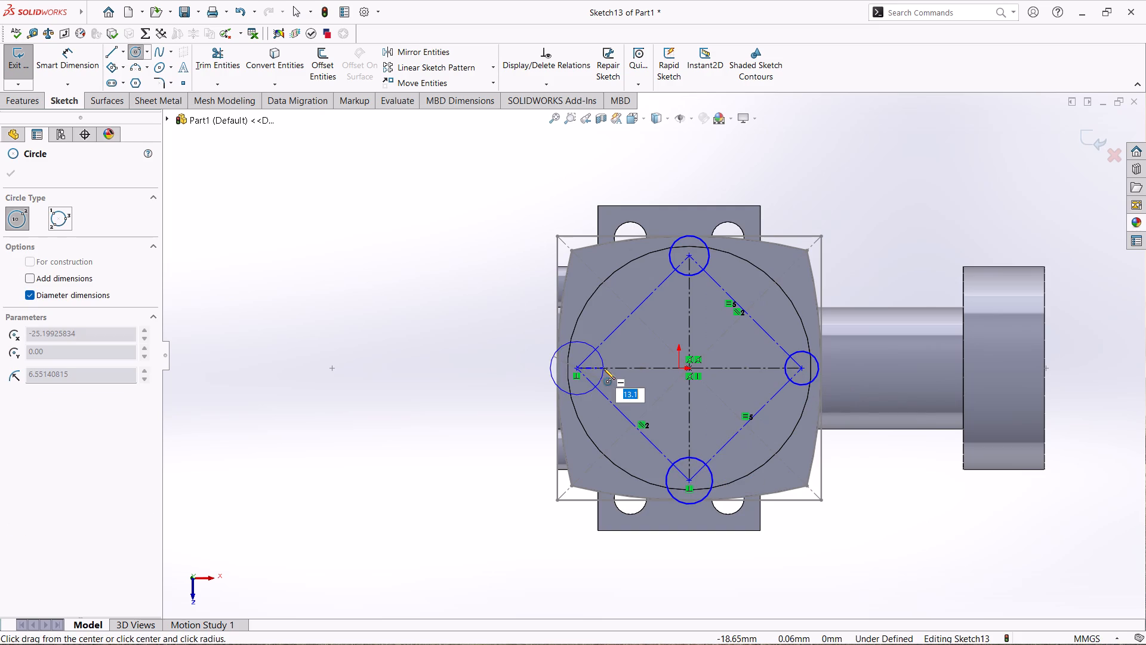
click(14, 179)
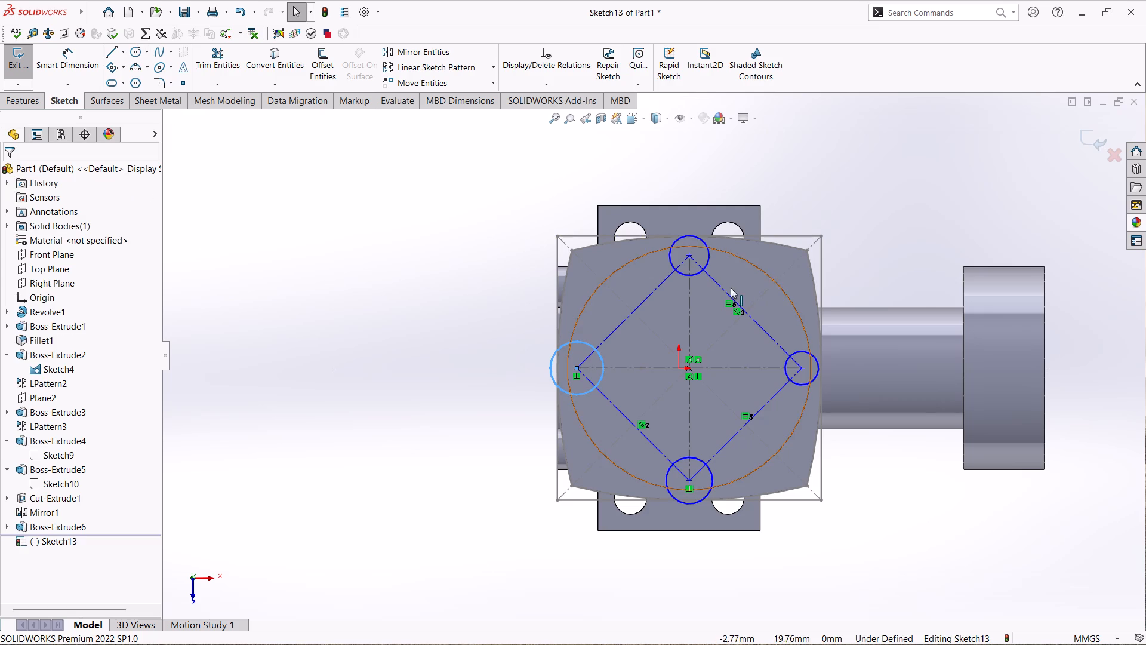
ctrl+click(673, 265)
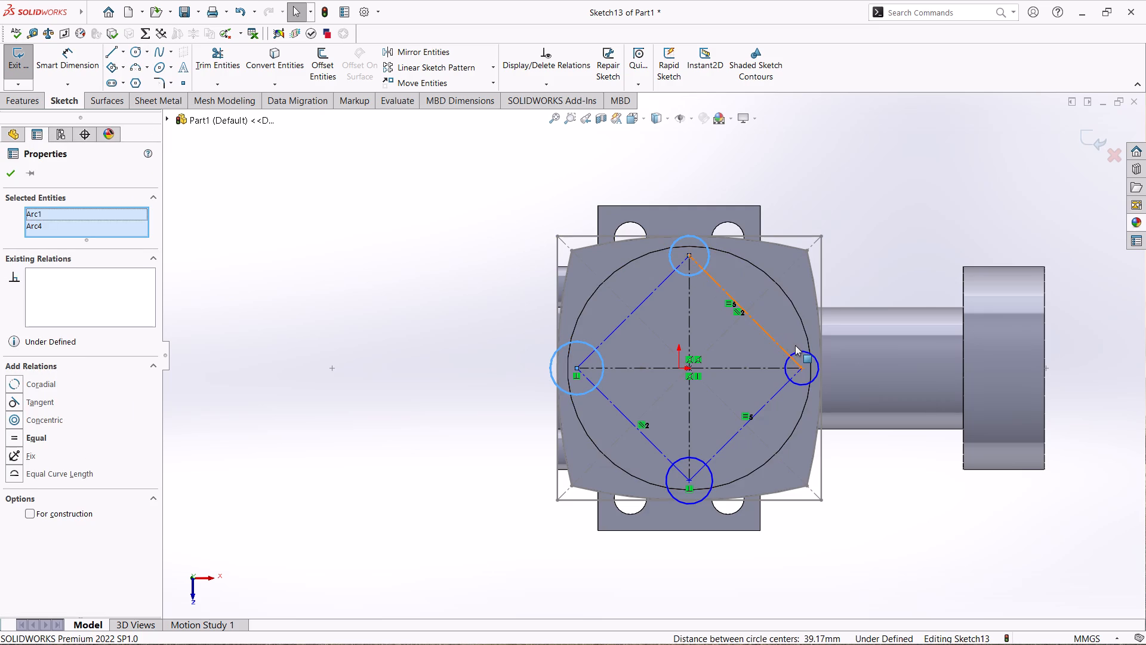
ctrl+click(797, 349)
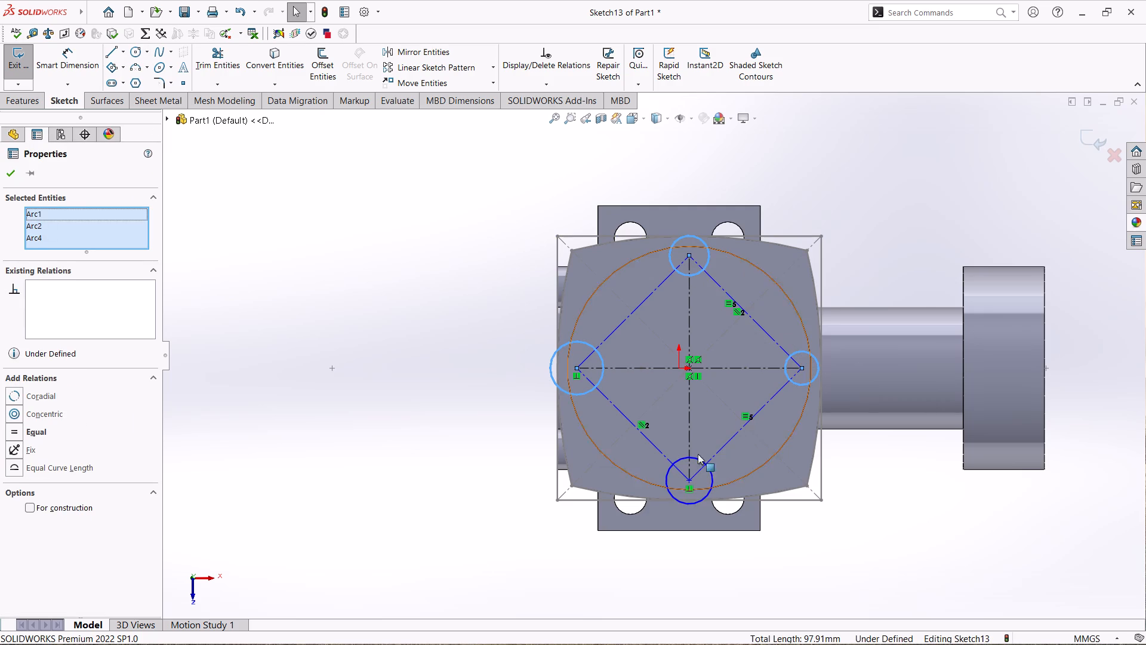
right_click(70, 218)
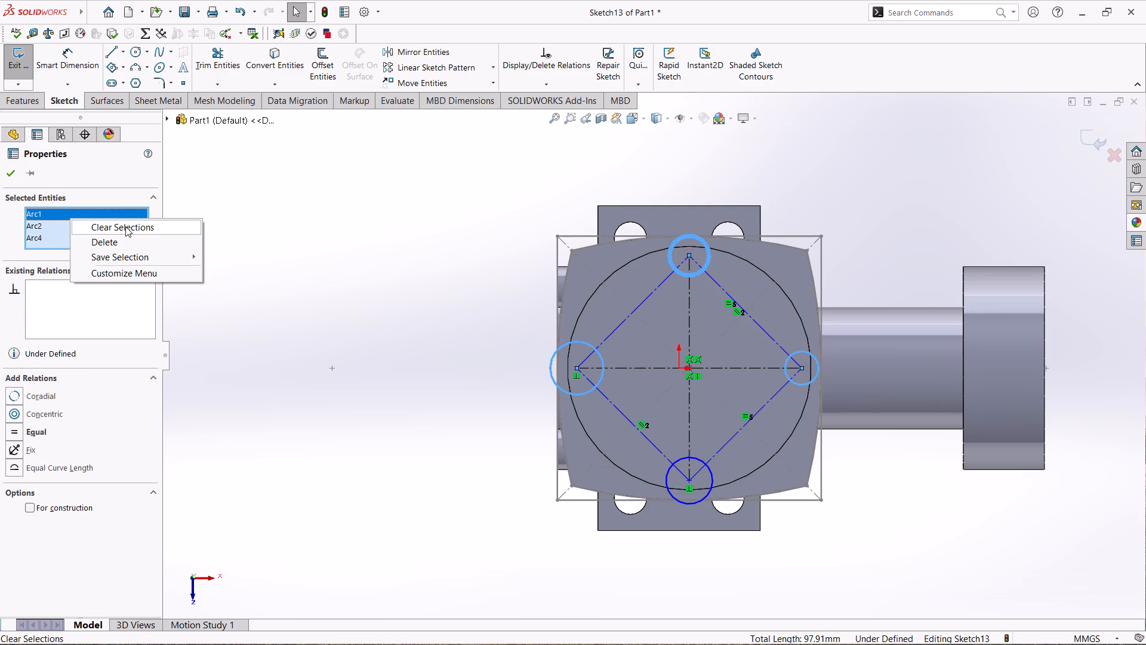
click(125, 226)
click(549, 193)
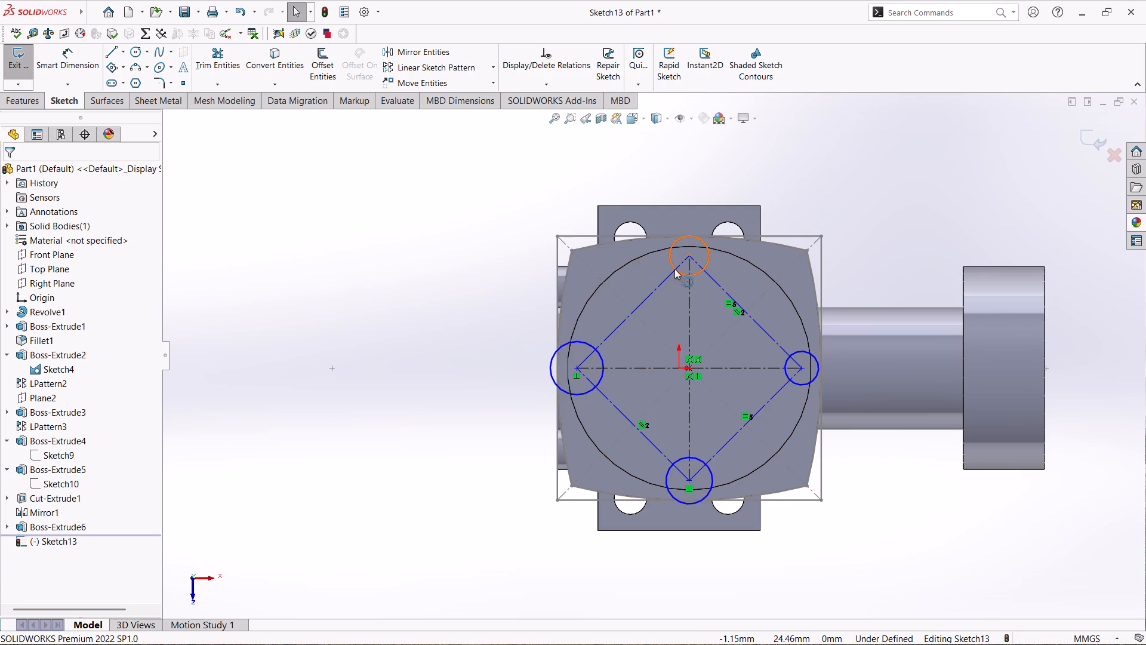
Apply an equal relation to the four circles at the construction square's corners.
ctrl+click(674, 269)
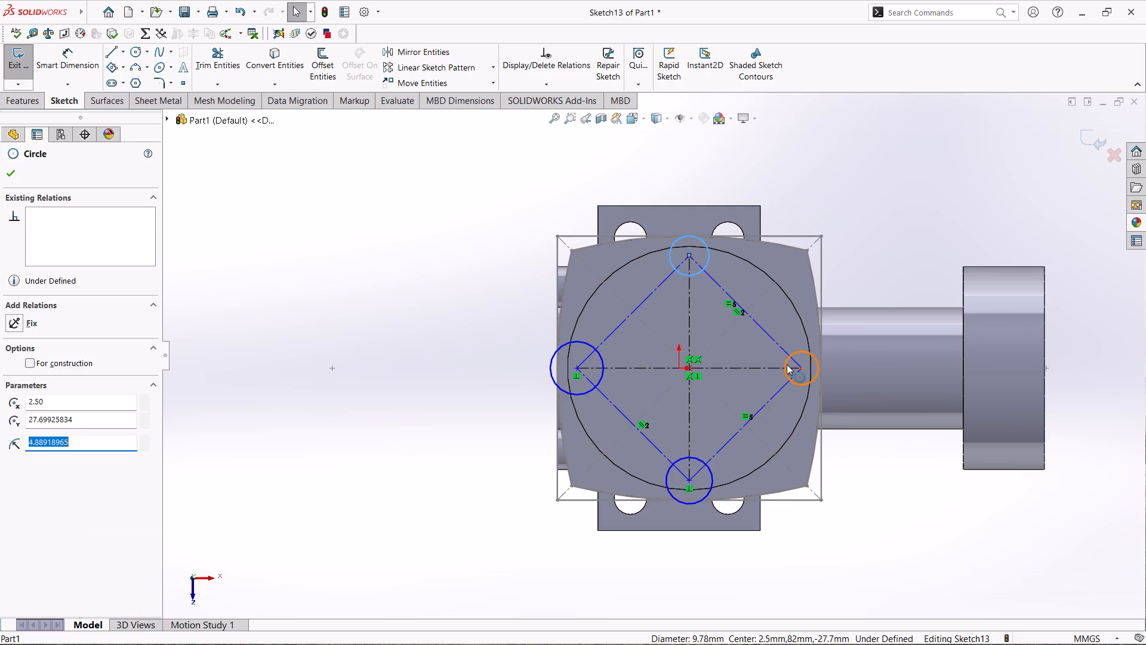
ctrl+click(785, 362)
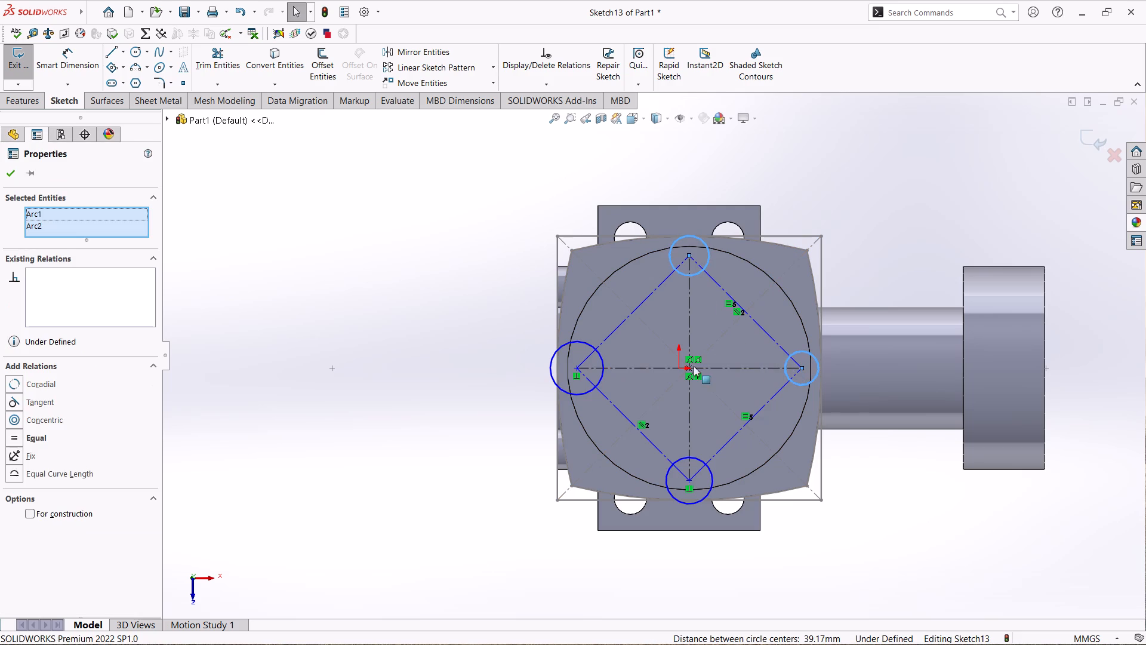
ctrl+click(678, 457)
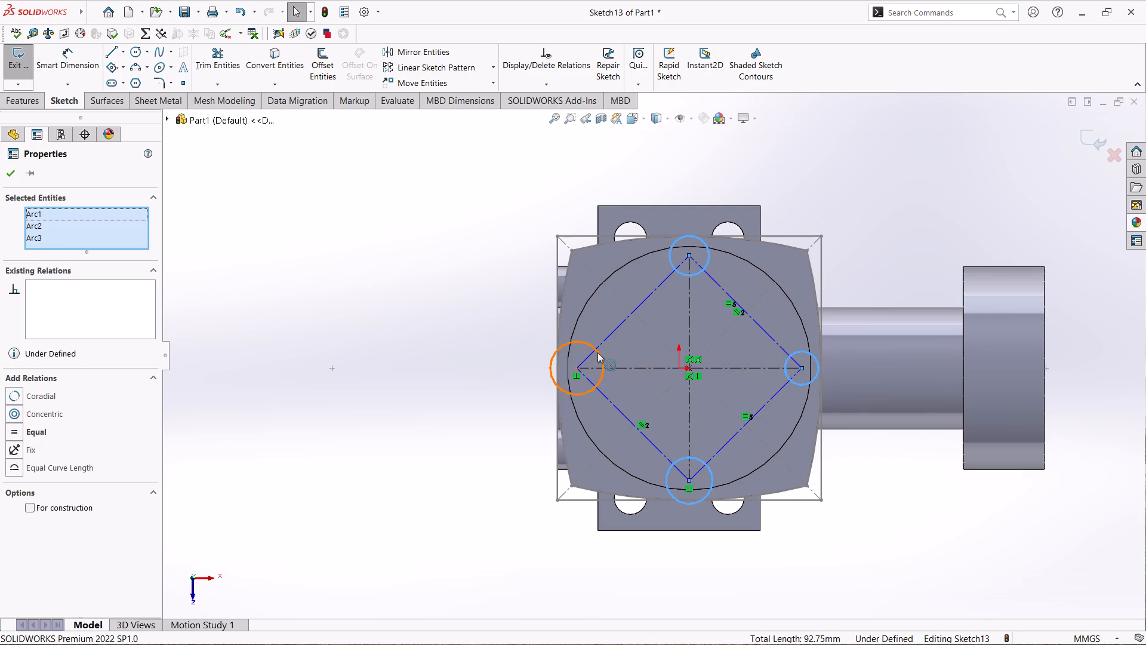
ctrl+click(598, 352)
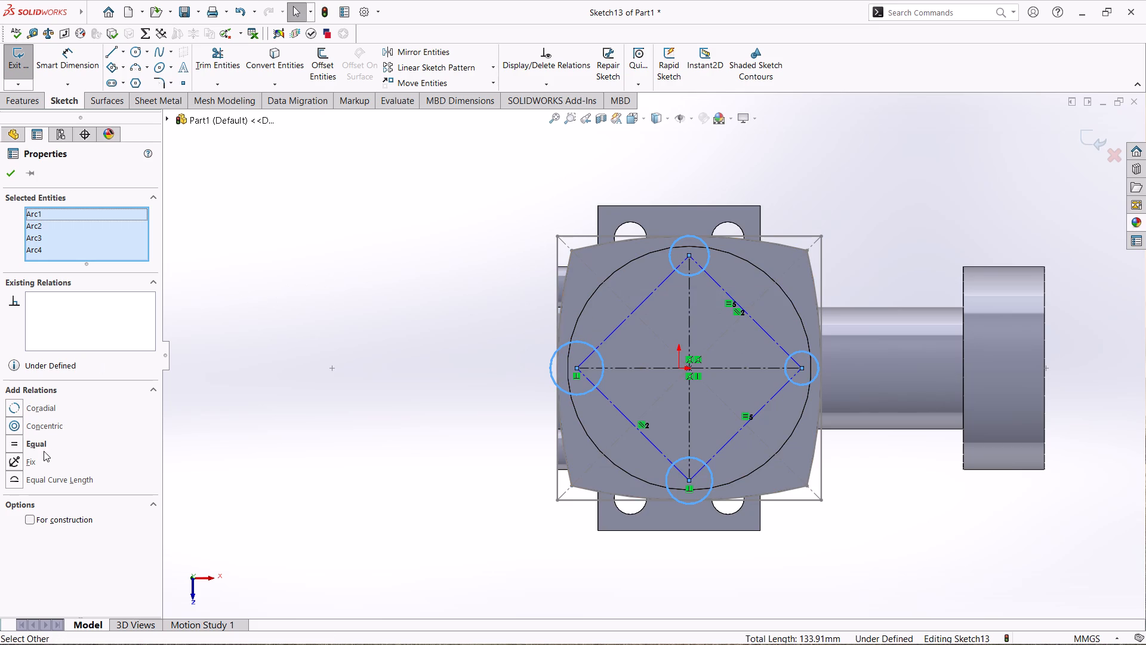
click(11, 441)
click(7, 174)
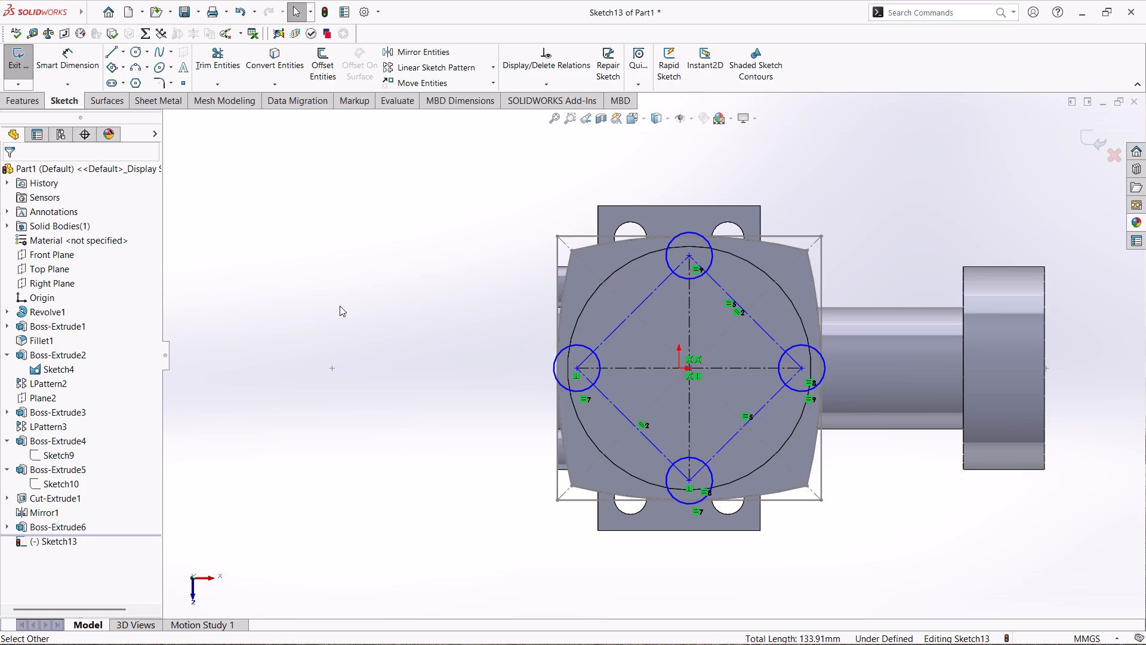
Dimension the circle on the construction square's left corner with a diameter of 8 mm.
click(55, 51)
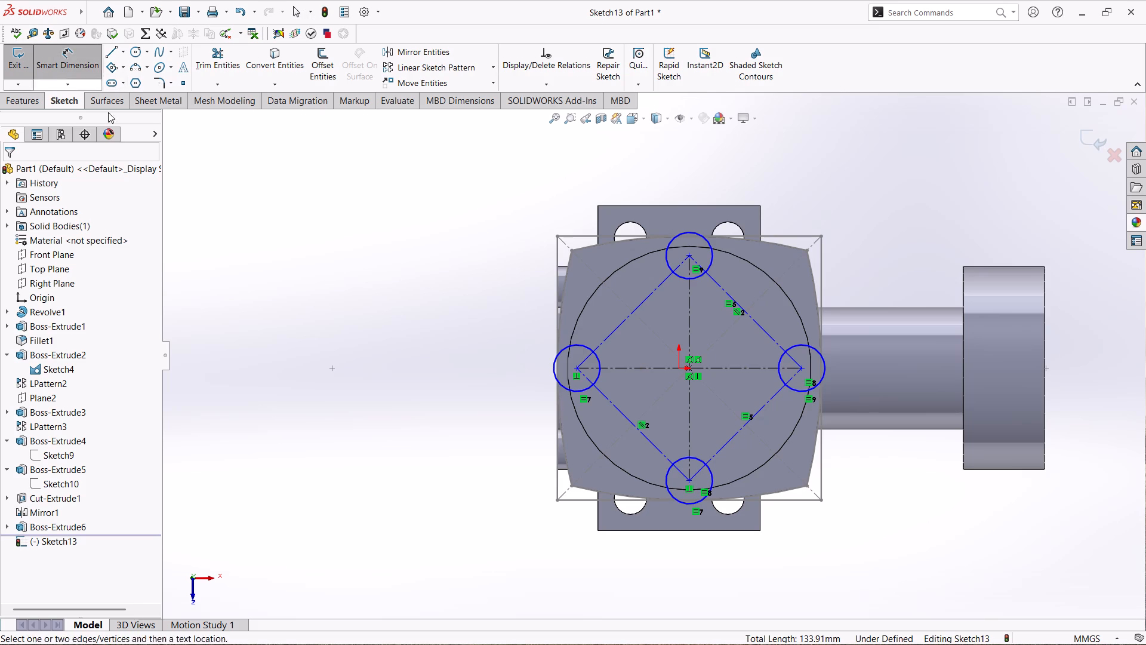
click(556, 376)
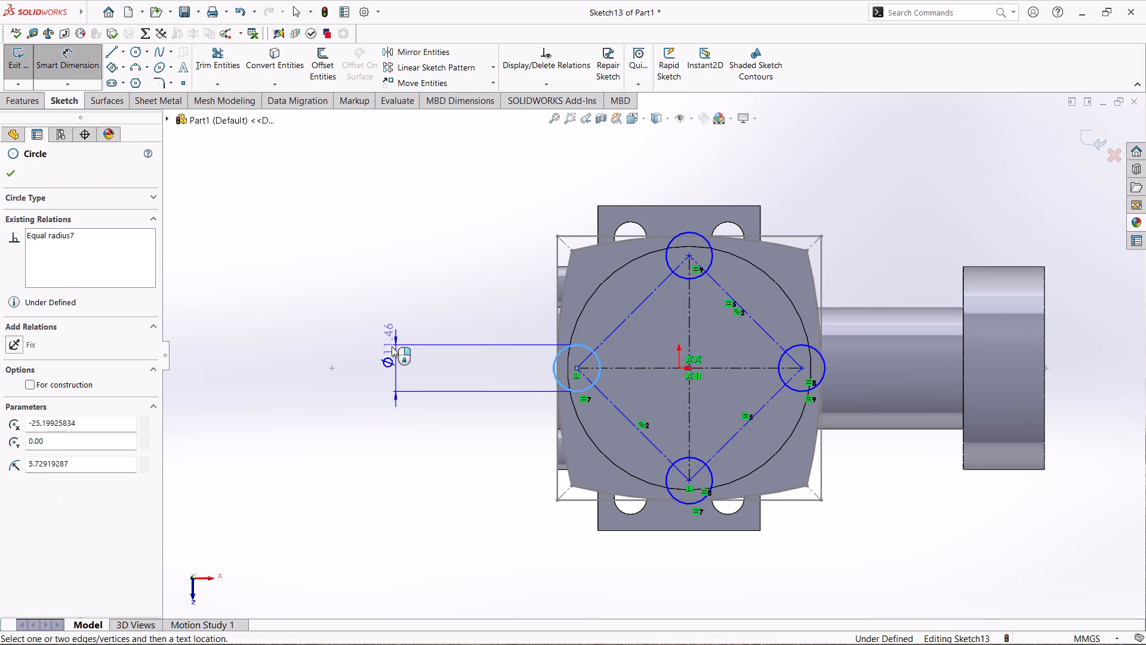
click(390, 346)
key(8)
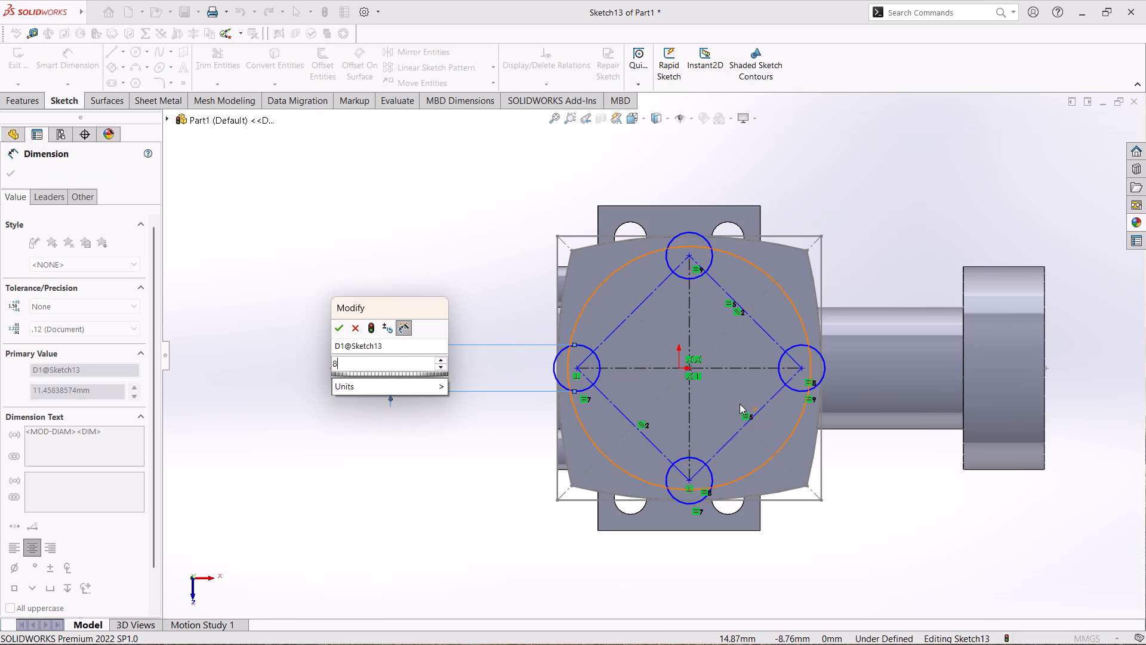
key(Return)
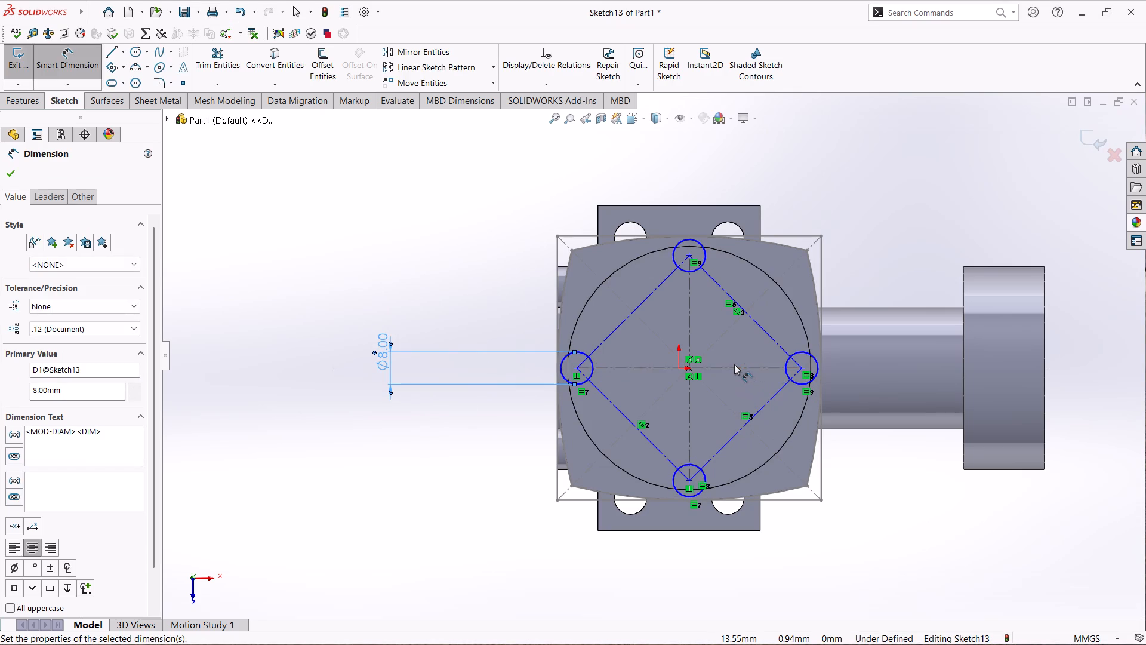
Dimension the upper-left side of the construction square at 38 mm.
click(633, 313)
click(577, 284)
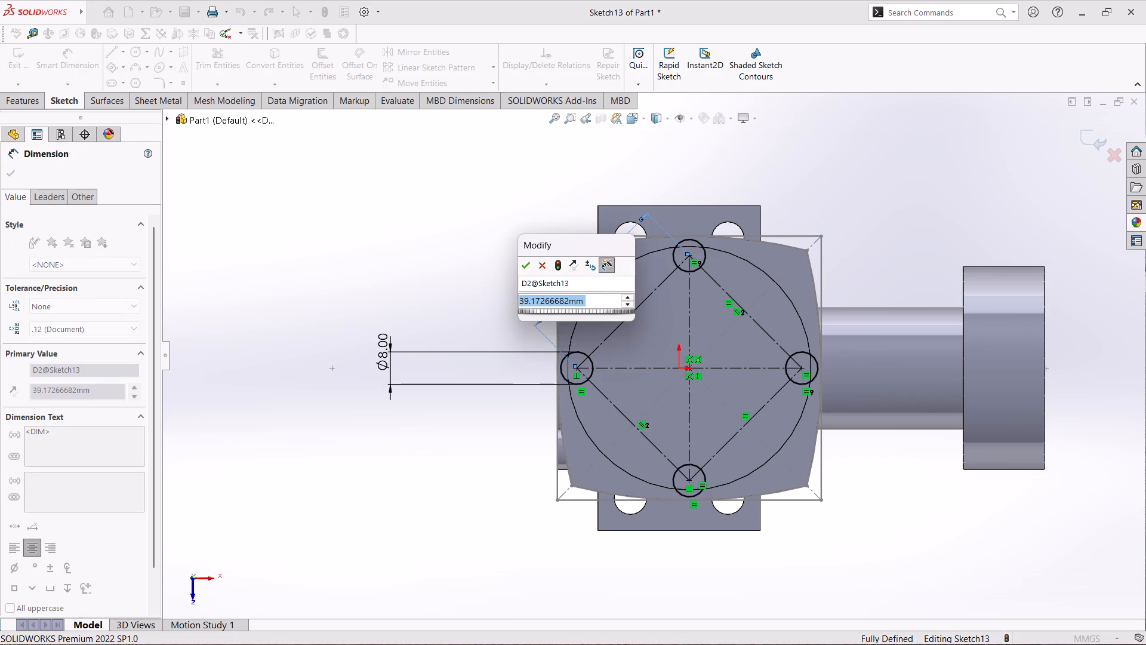
text(38)
key(Return)
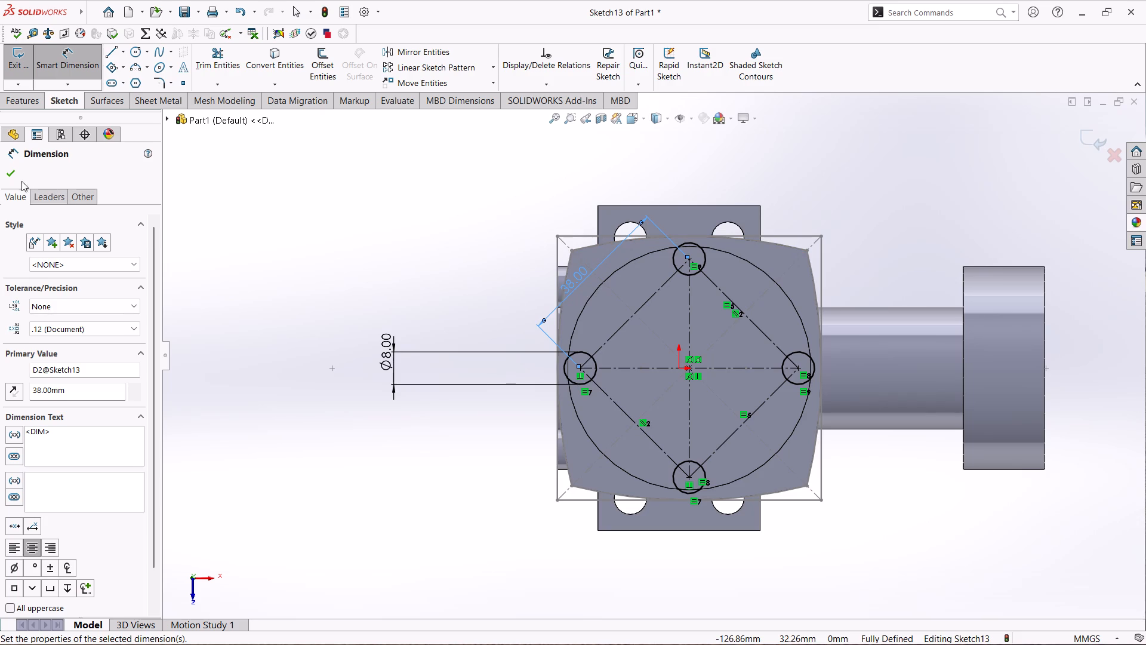
click(3, 174)
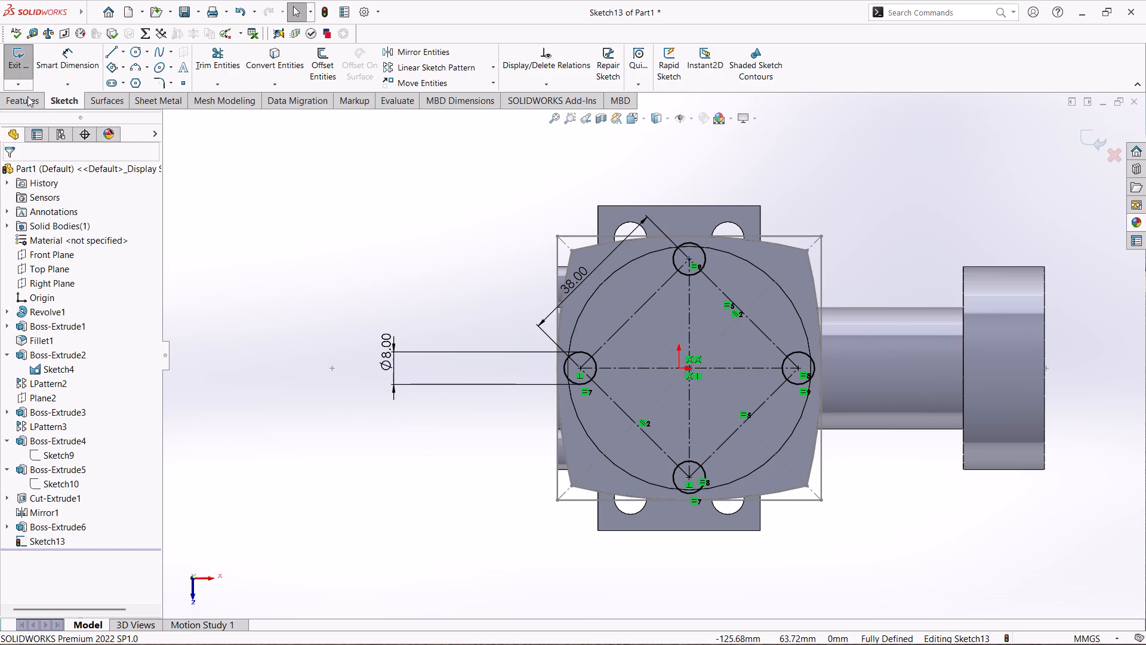
Boss-extrude the four circles downward with Up To Surface, ending on the top face of the lowest wide fin, merging the result.
click(28, 96)
click(26, 103)
click(21, 68)
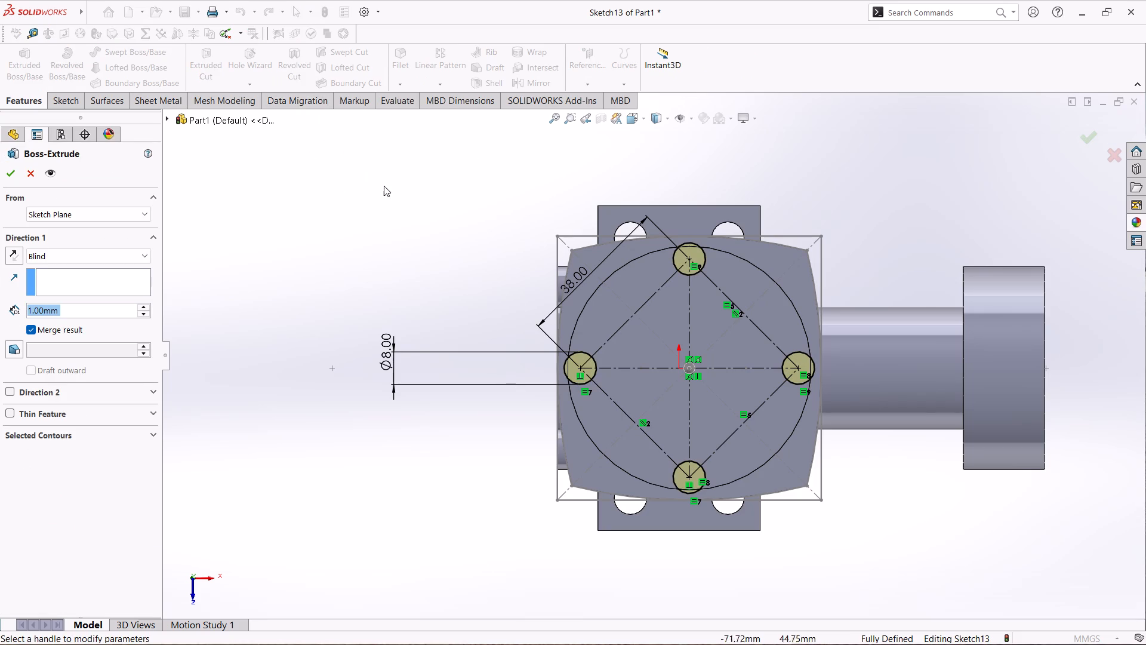
middle_drag(317, 207, 297, 124)
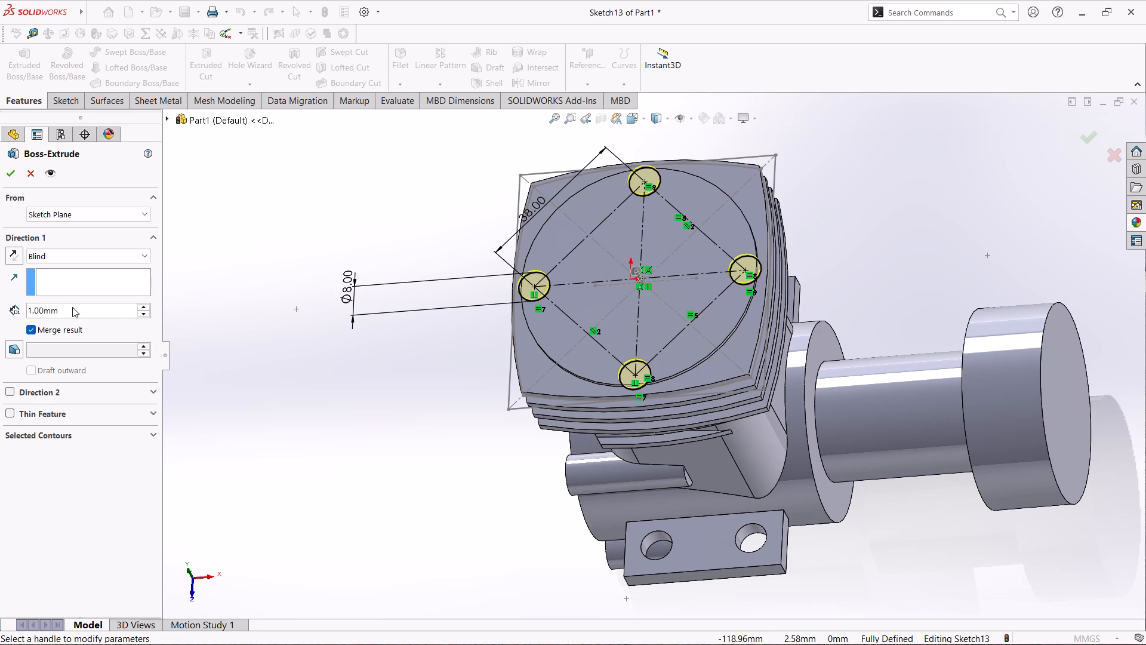
click(15, 253)
middle_drag(267, 382, 301, 313)
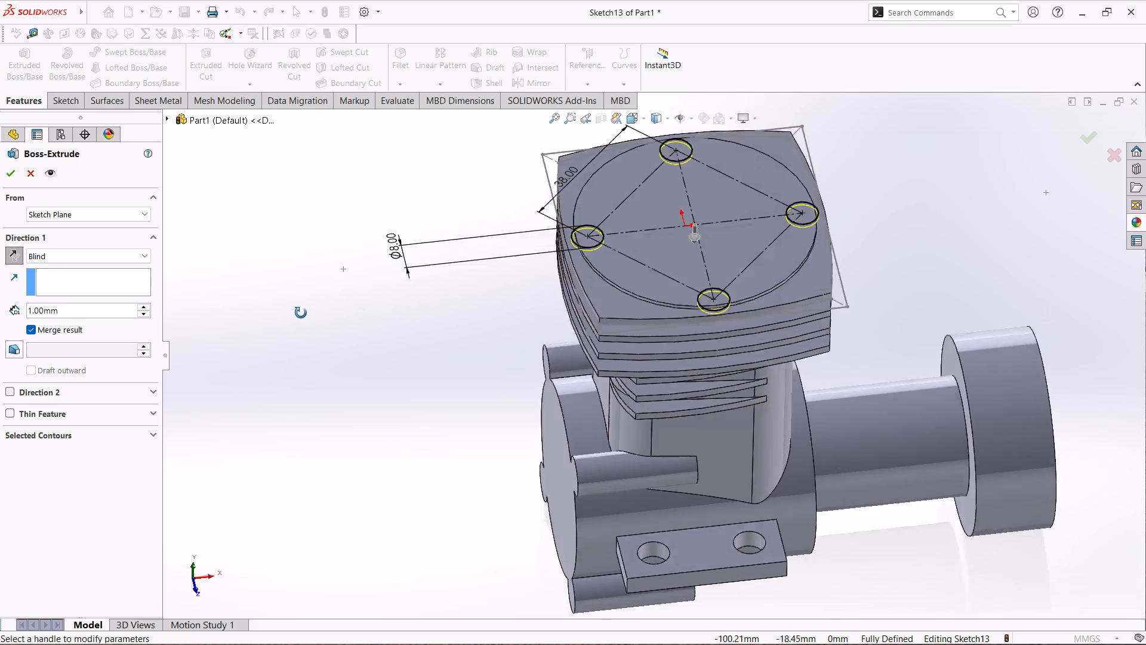
middle_drag(301, 313, 306, 290)
click(78, 257)
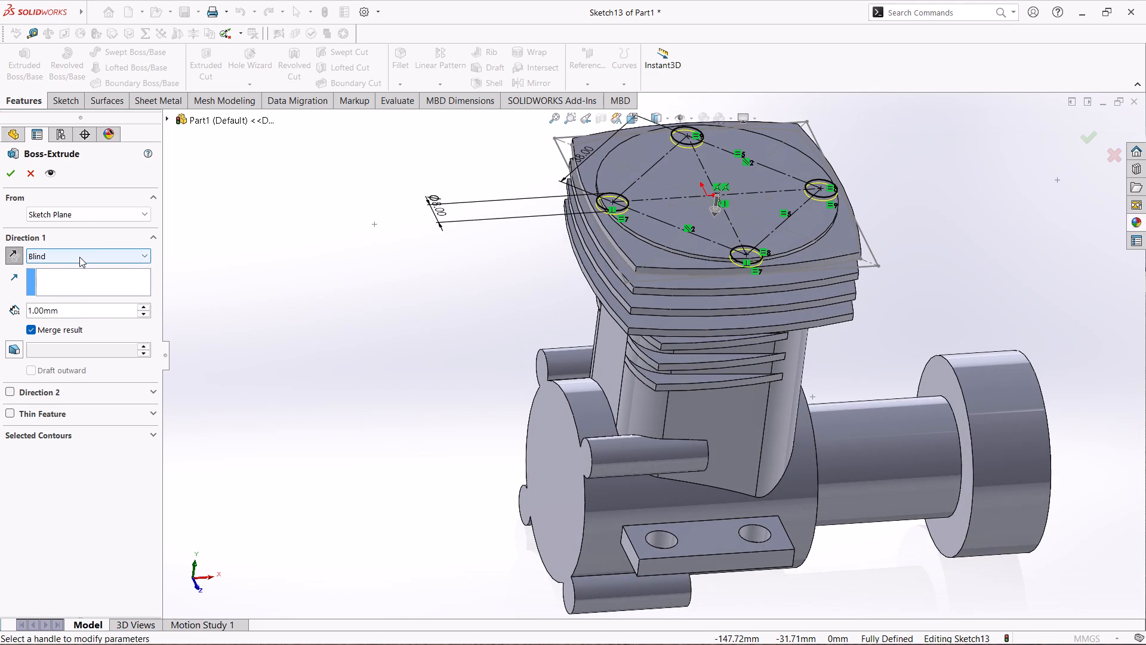
click(75, 290)
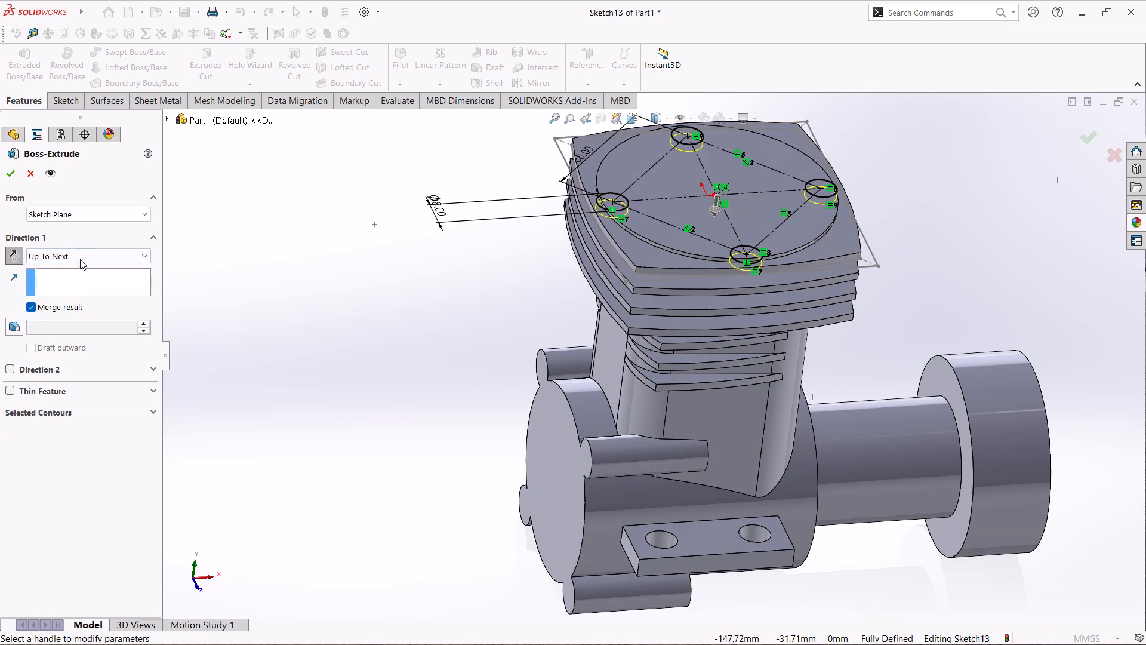
click(81, 257)
click(93, 309)
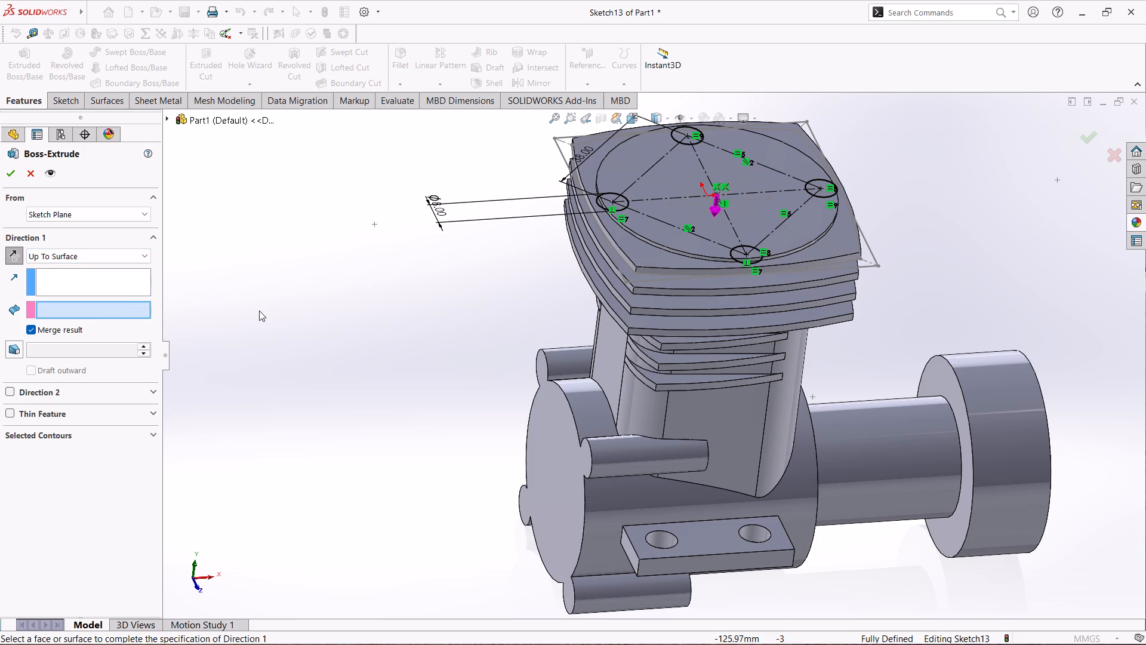
middle_drag(261, 304, 267, 218)
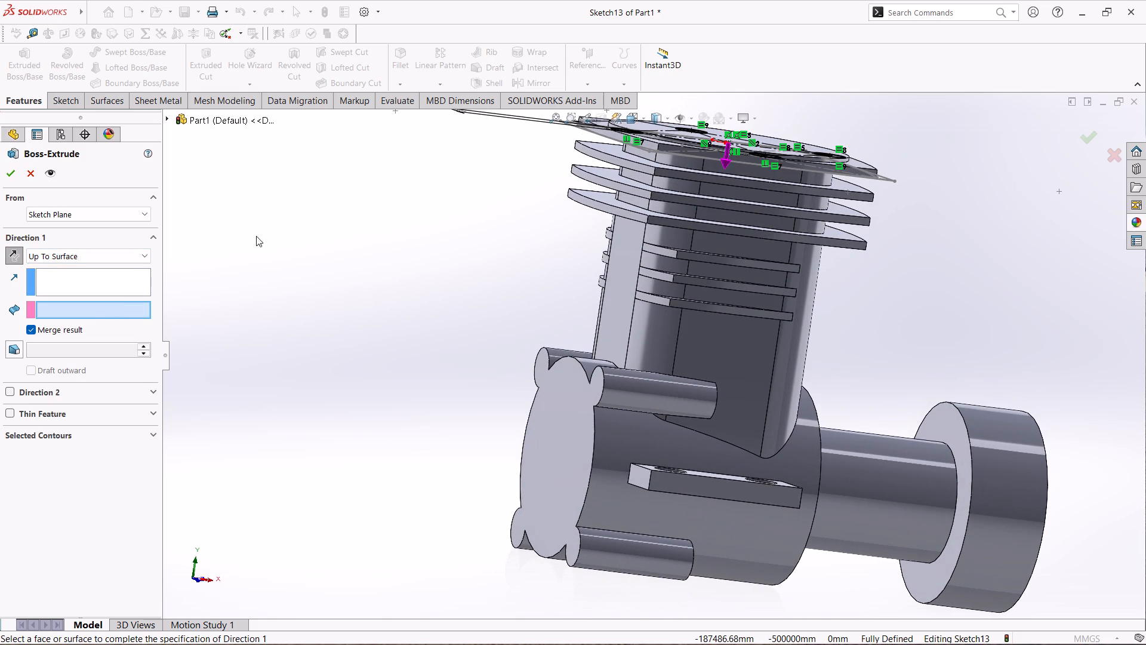
middle_drag(318, 186, 279, 284)
scroll(421, 293, down, 5)
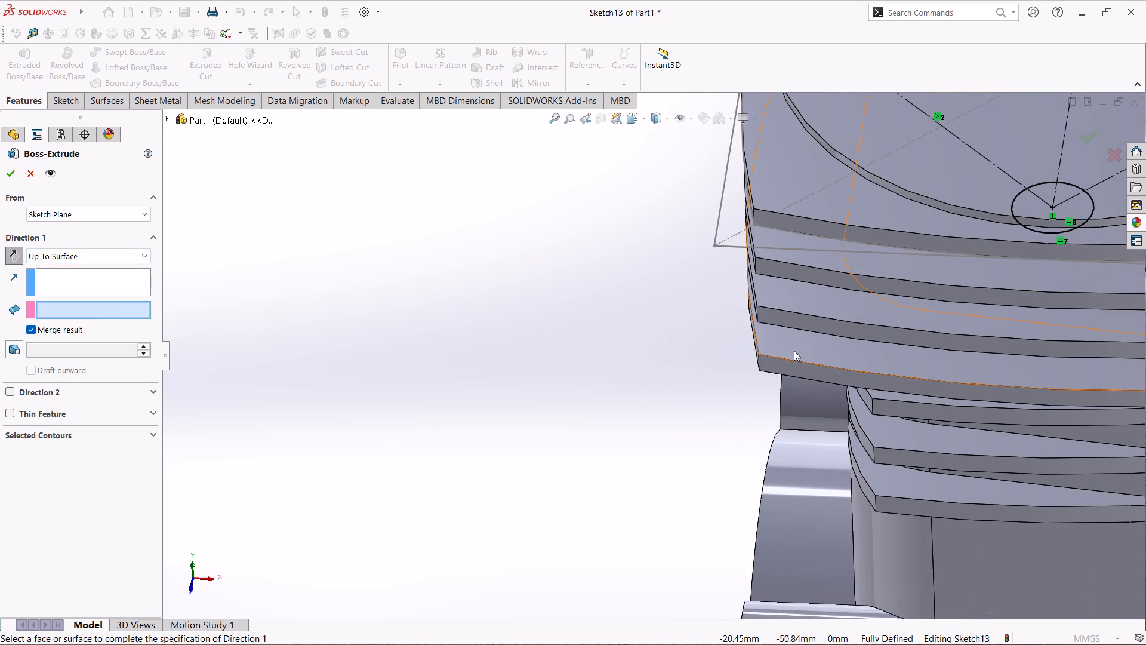
click(804, 350)
scroll(643, 404, up, 6)
middle_drag(930, 330, 917, 303)
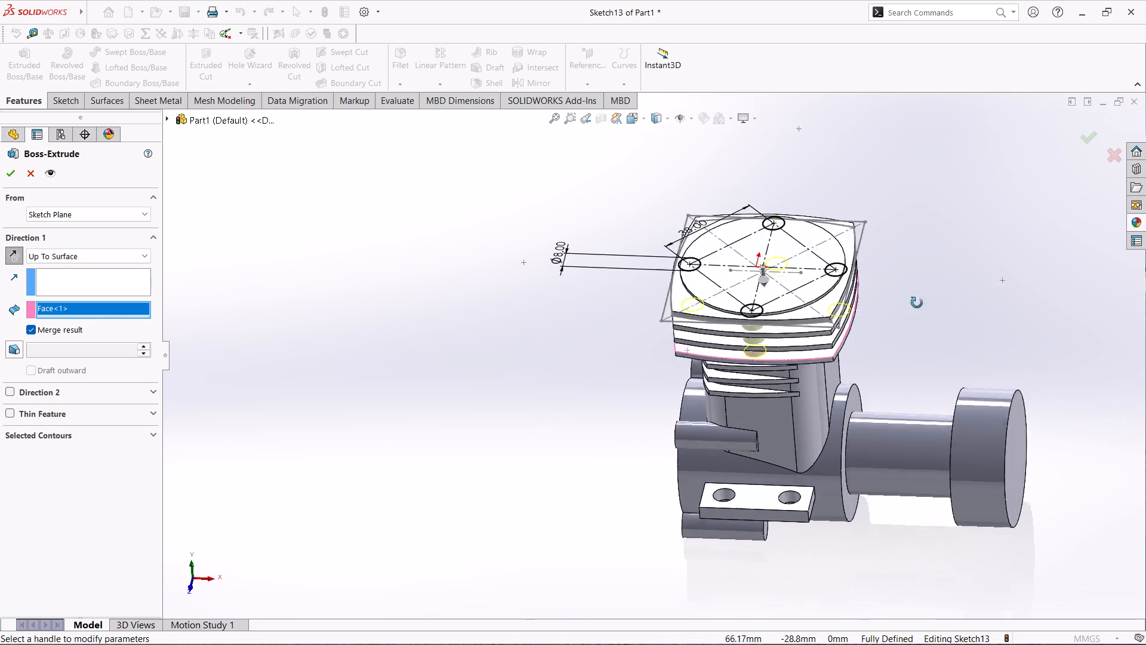
middle_drag(917, 303, 940, 250)
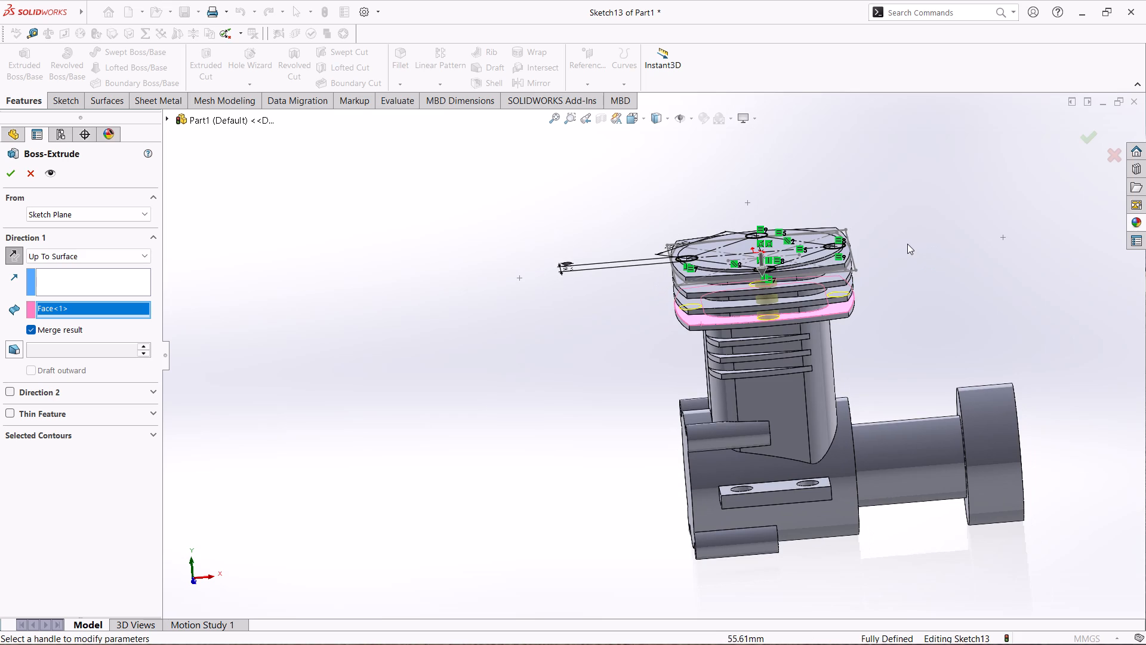
click(9, 171)
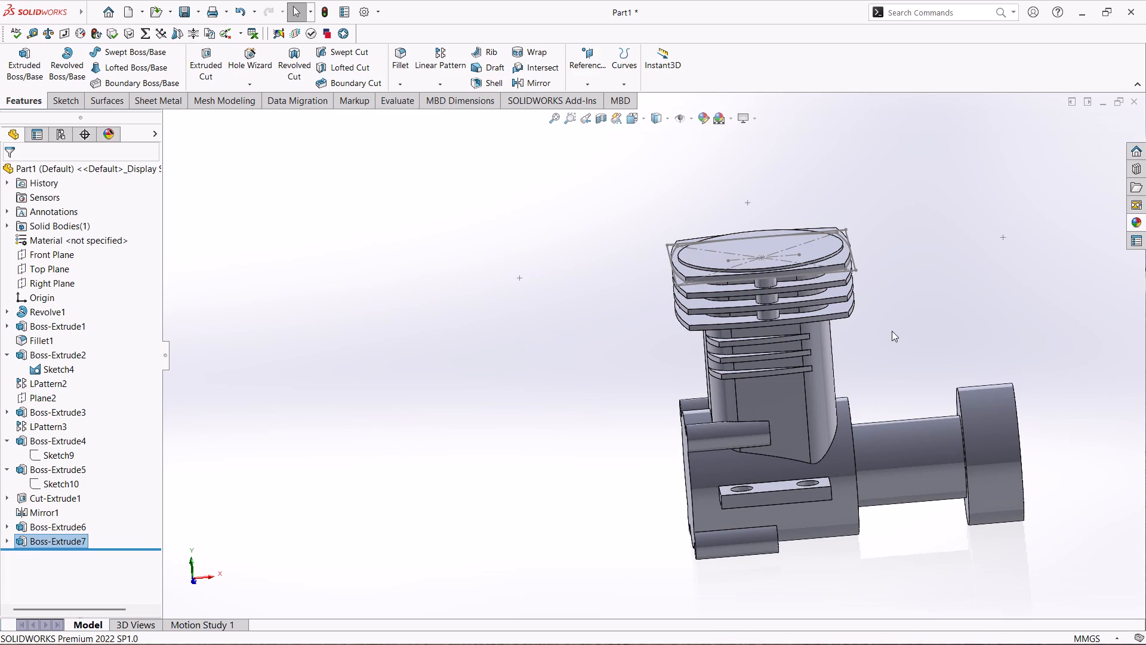
Start a new sketch on the top face of the circular boss above the fins.
click(765, 243)
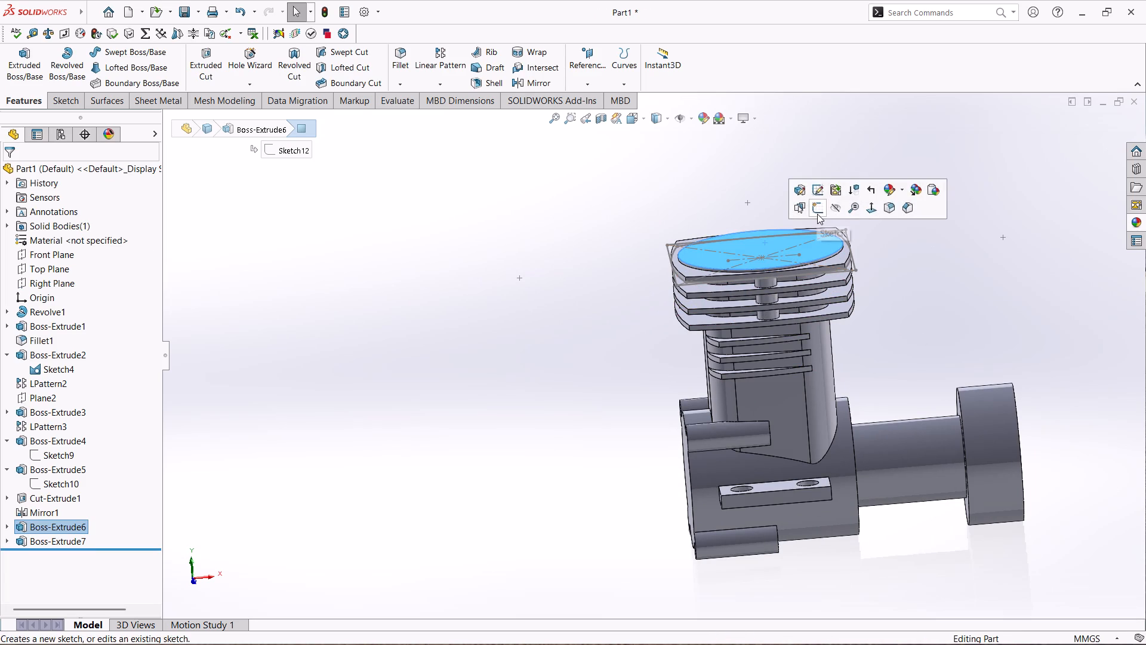
click(817, 214)
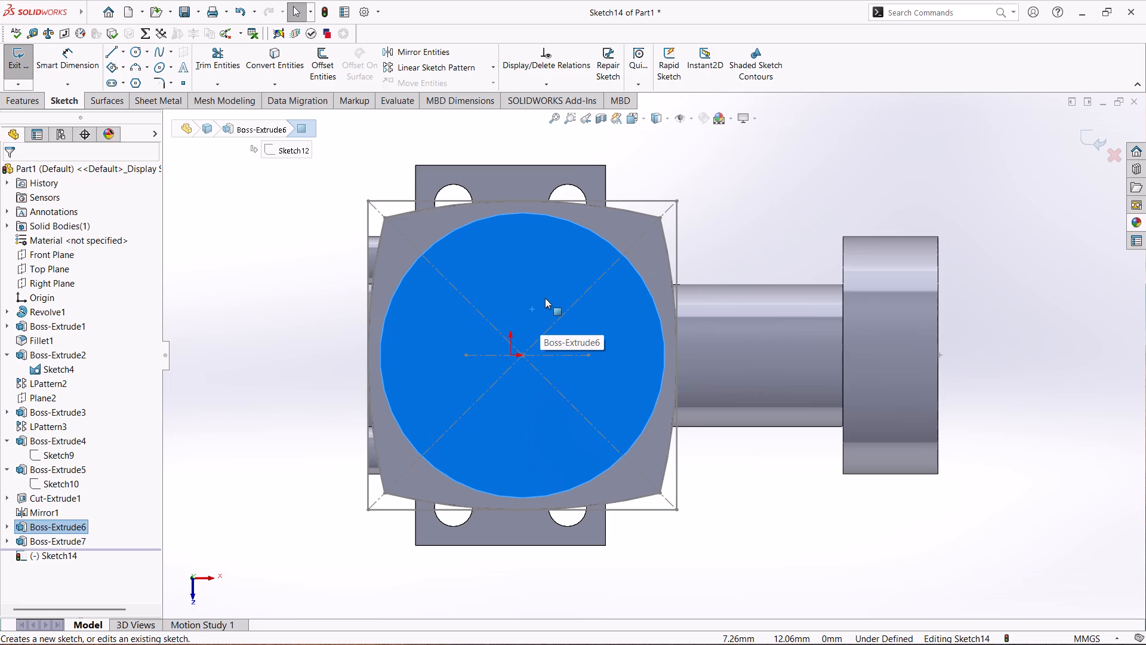
click(281, 263)
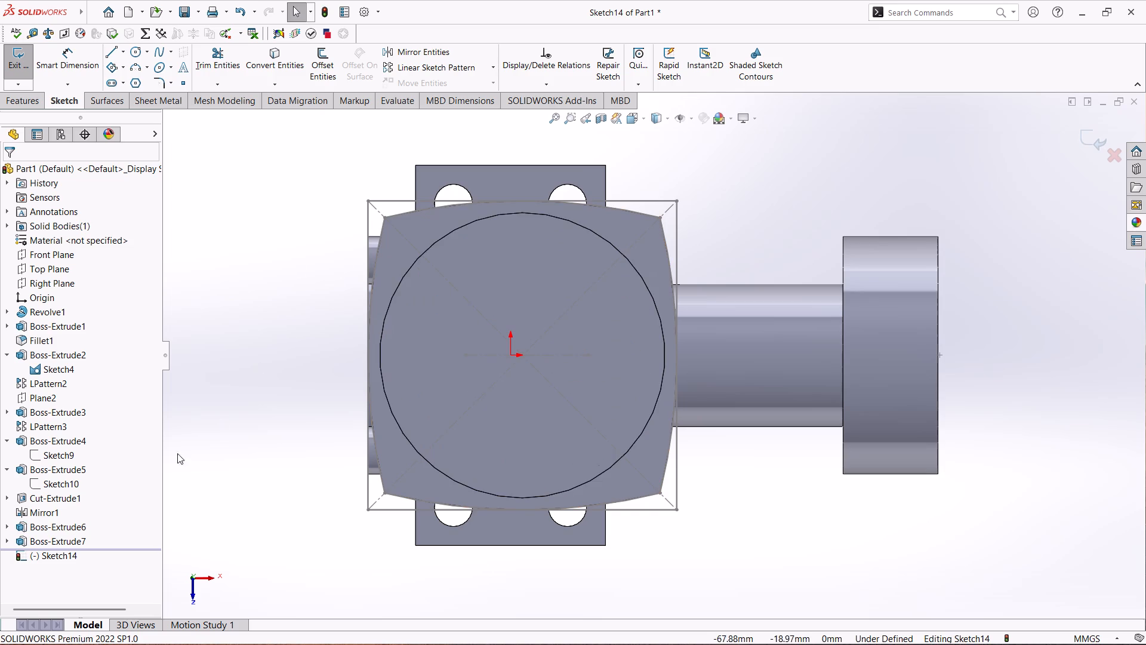
Expand Boss-Extrude7 and show its four-circle sketch as a reference.
click(8, 539)
click(50, 555)
click(61, 531)
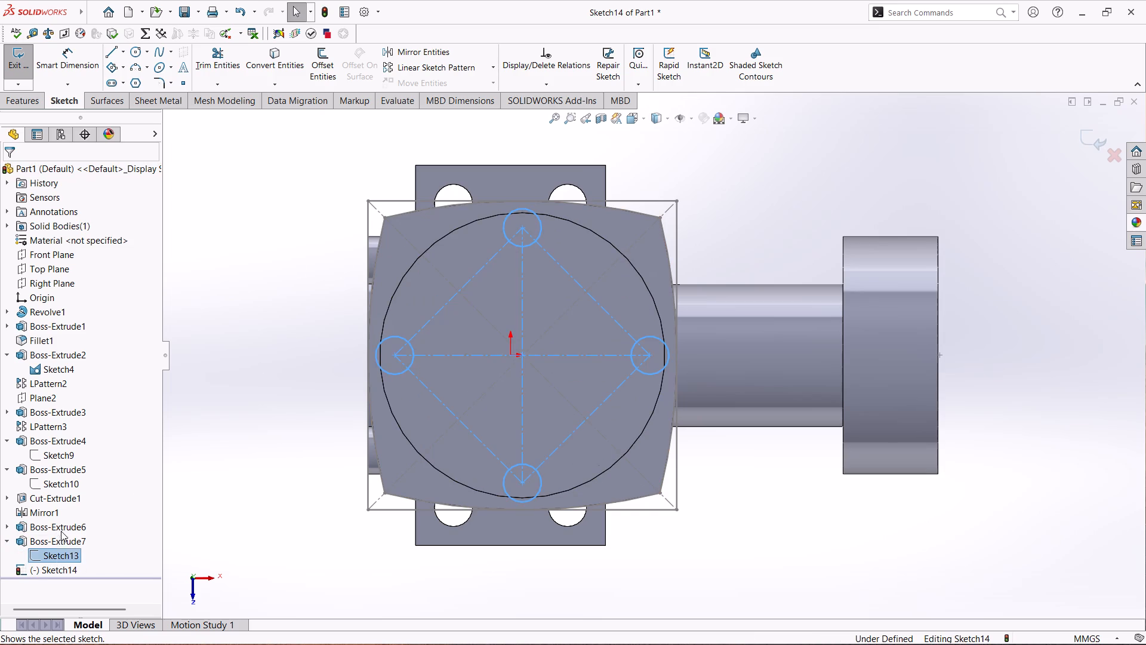
Sketch four small circles, each about 4 to 5 mm in diameter, centred on the four reference post circles.
click(137, 54)
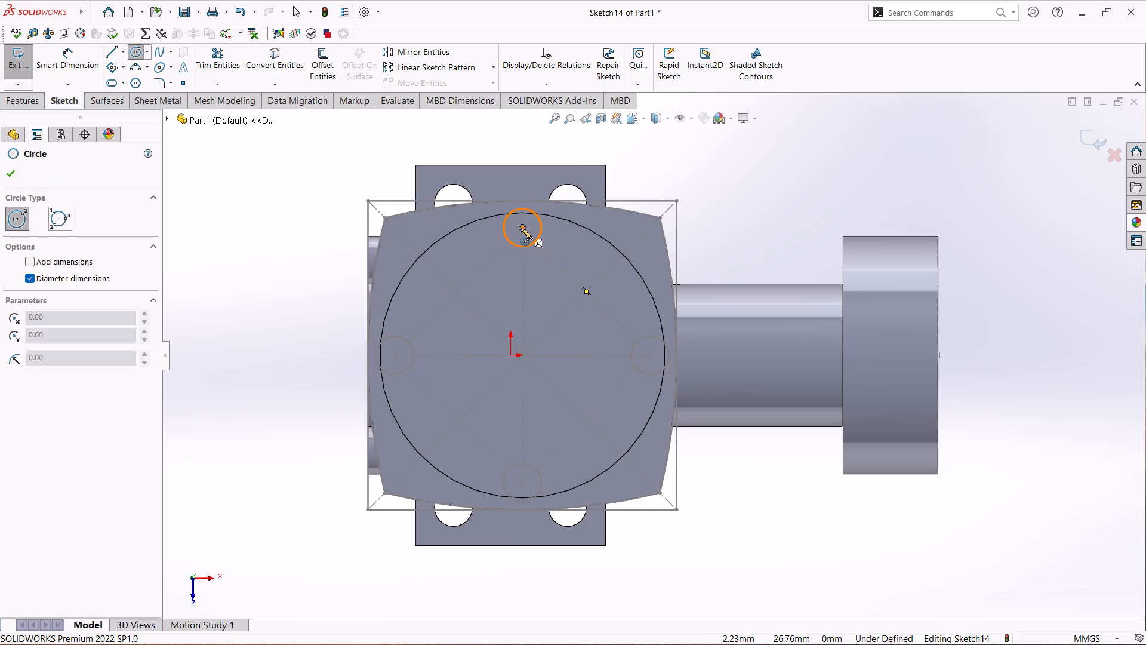
click(522, 226)
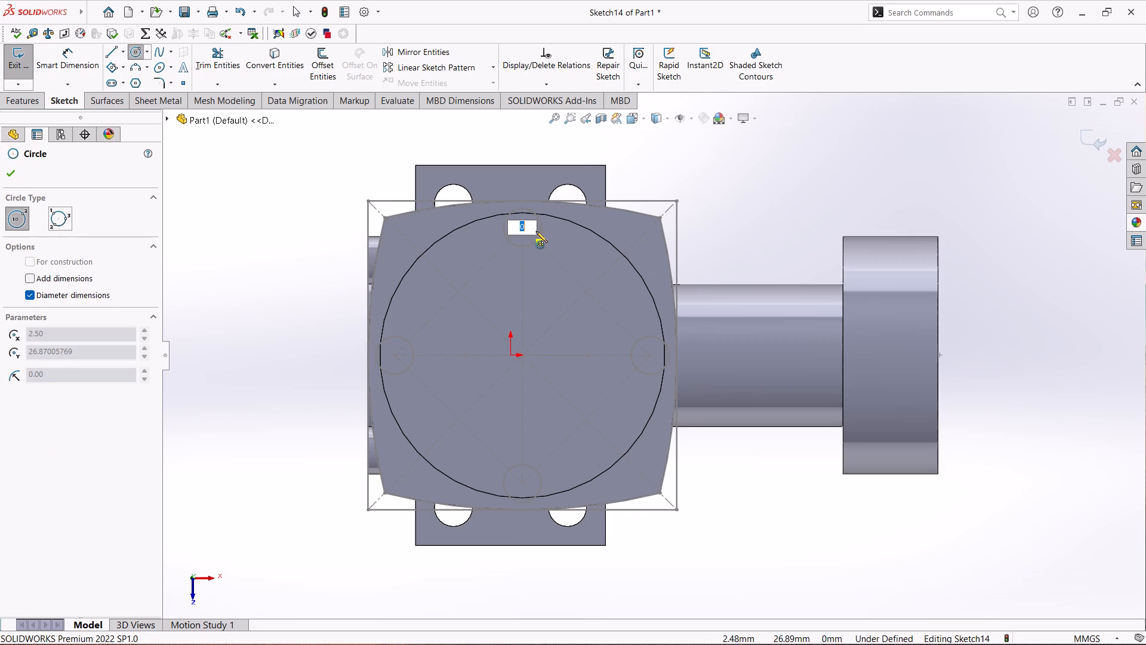
click(532, 233)
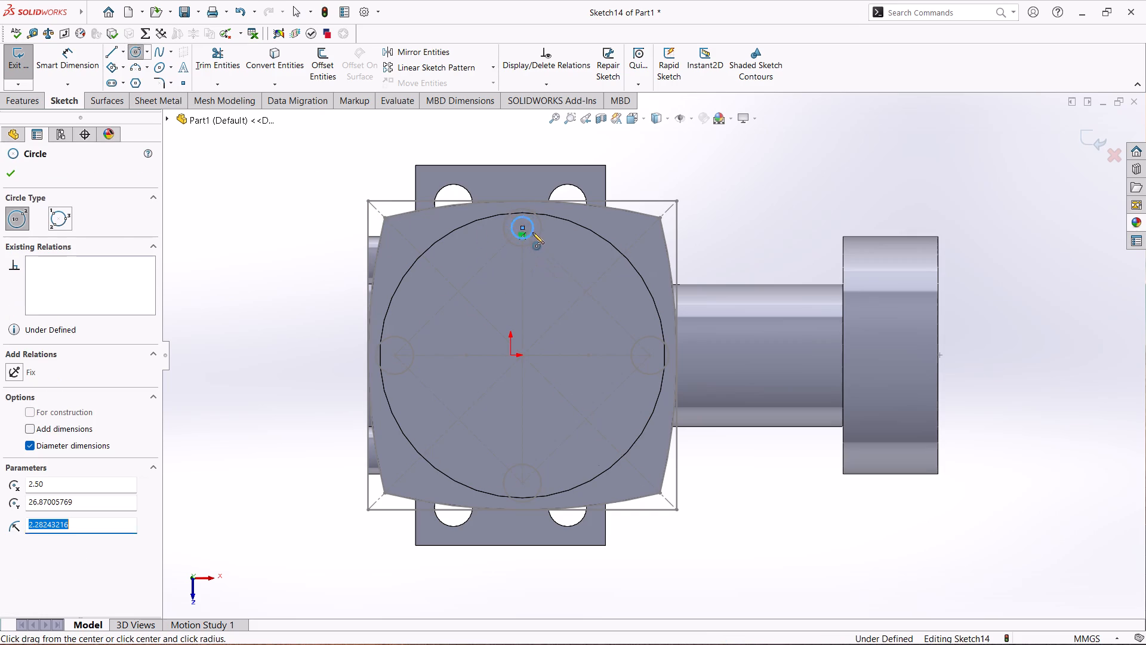
click(651, 355)
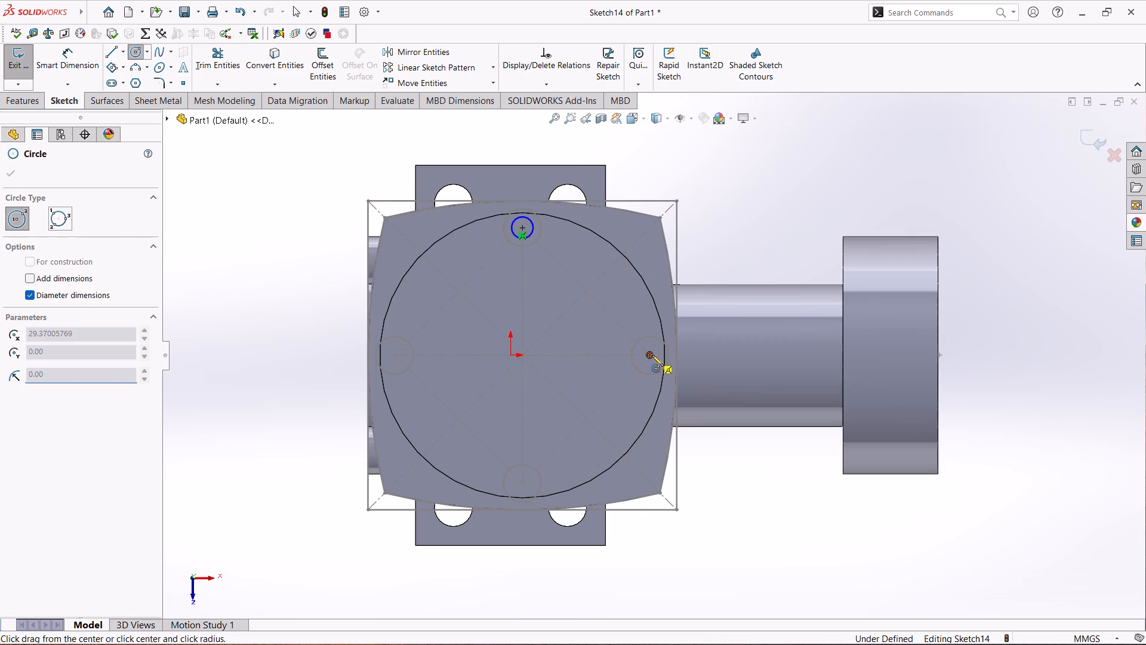
click(658, 364)
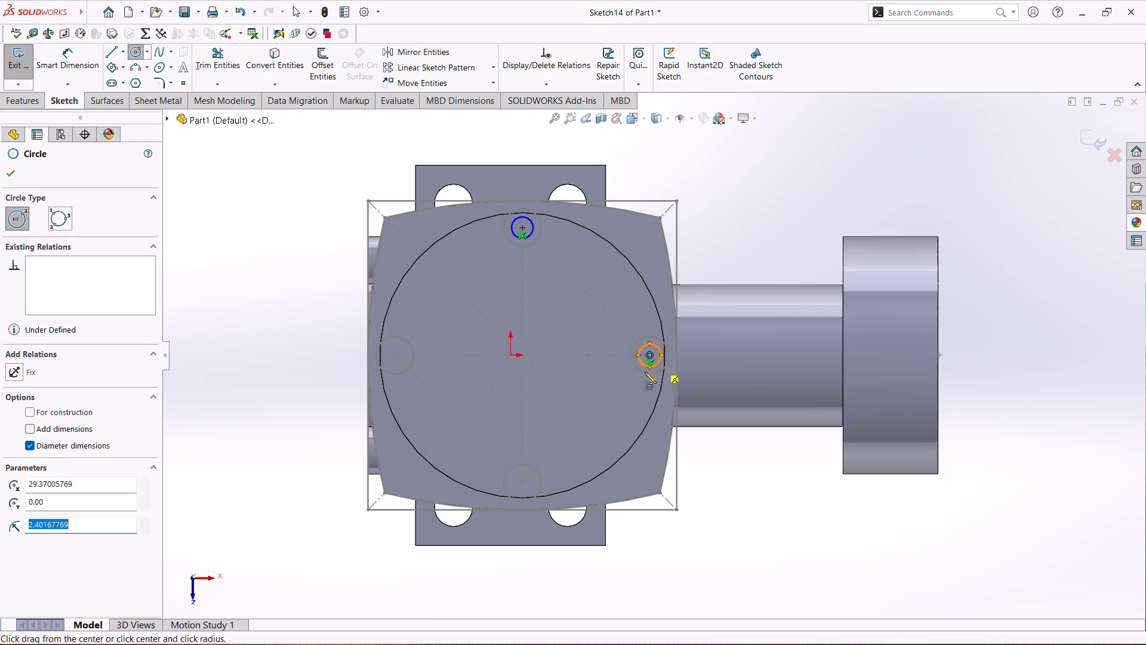
click(523, 482)
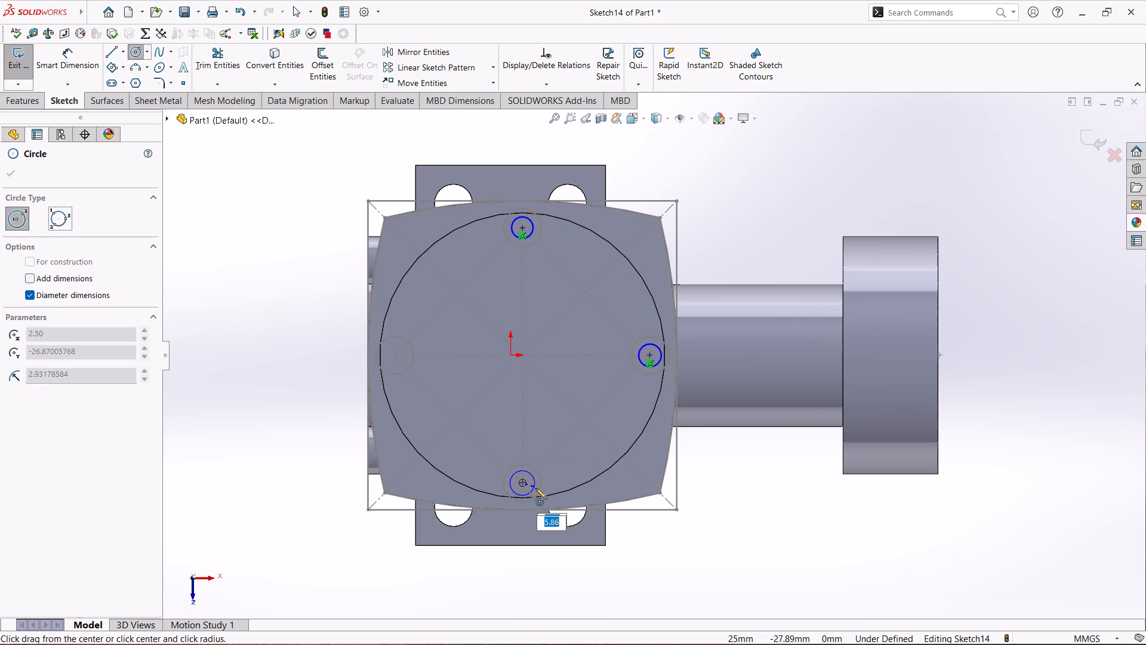
key(Escape)
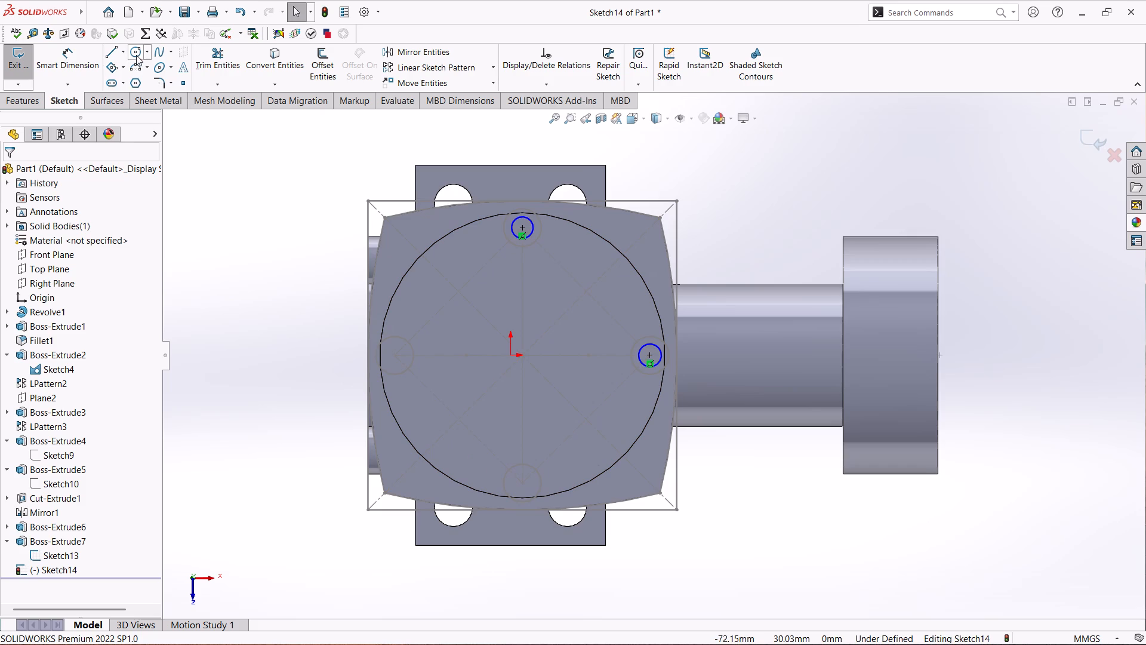
click(137, 51)
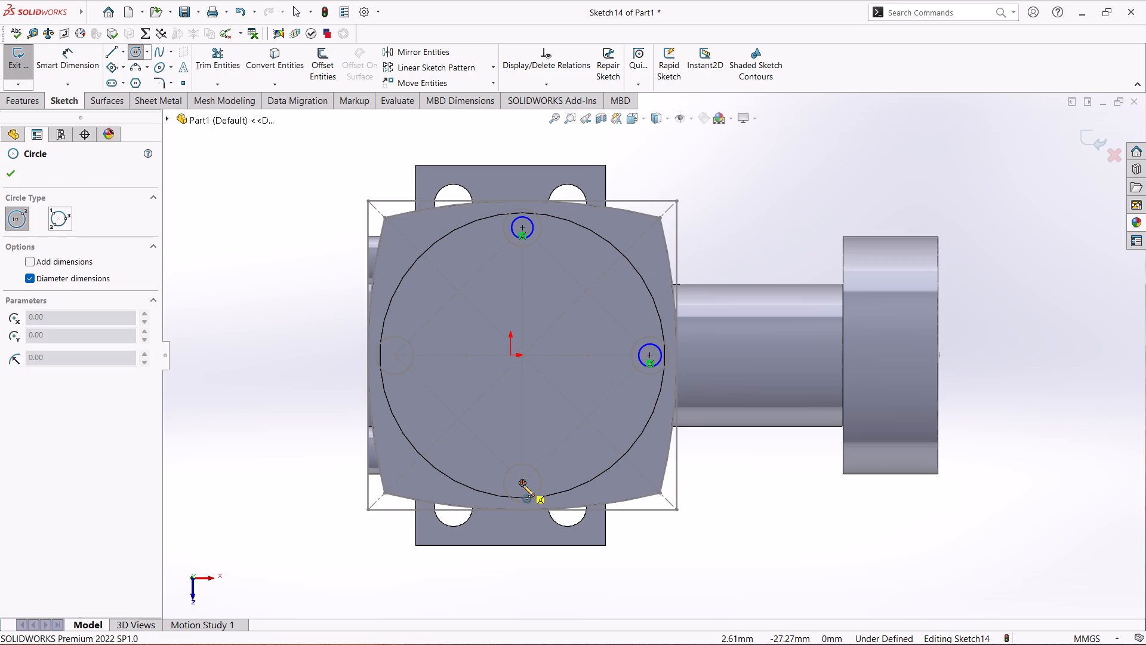
click(523, 485)
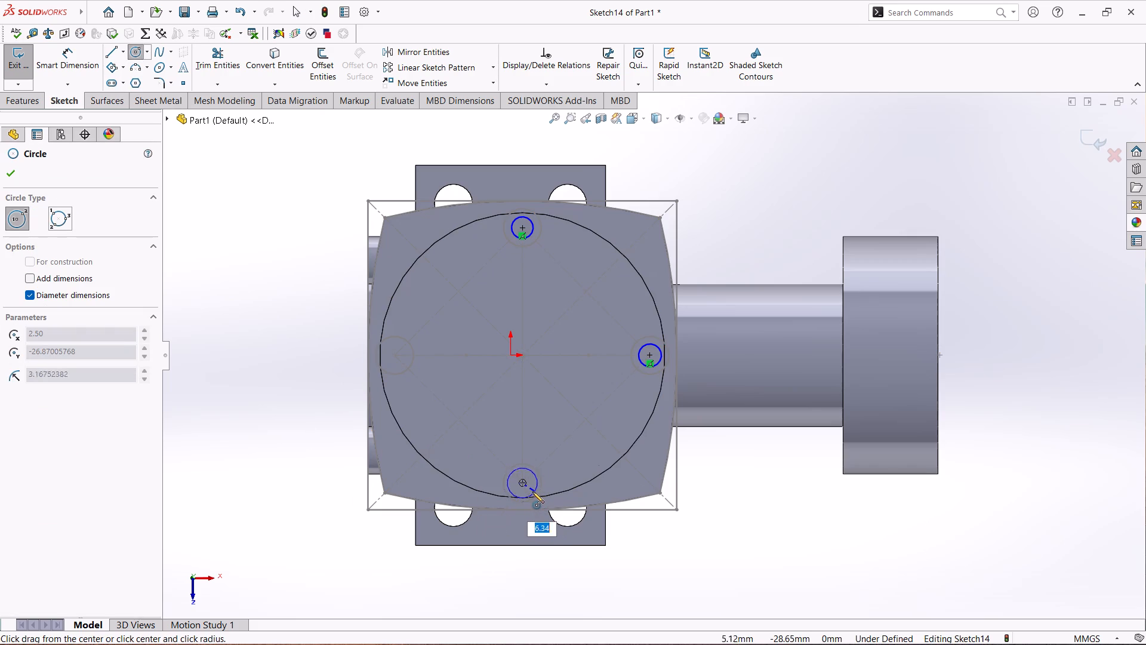
click(529, 490)
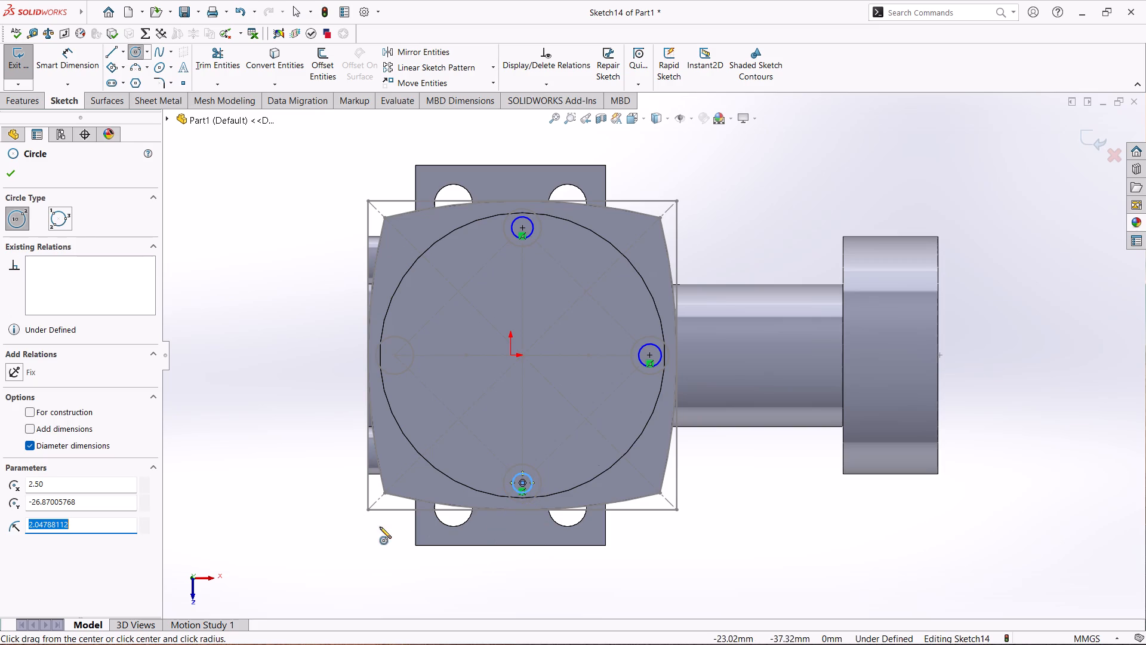
click(395, 357)
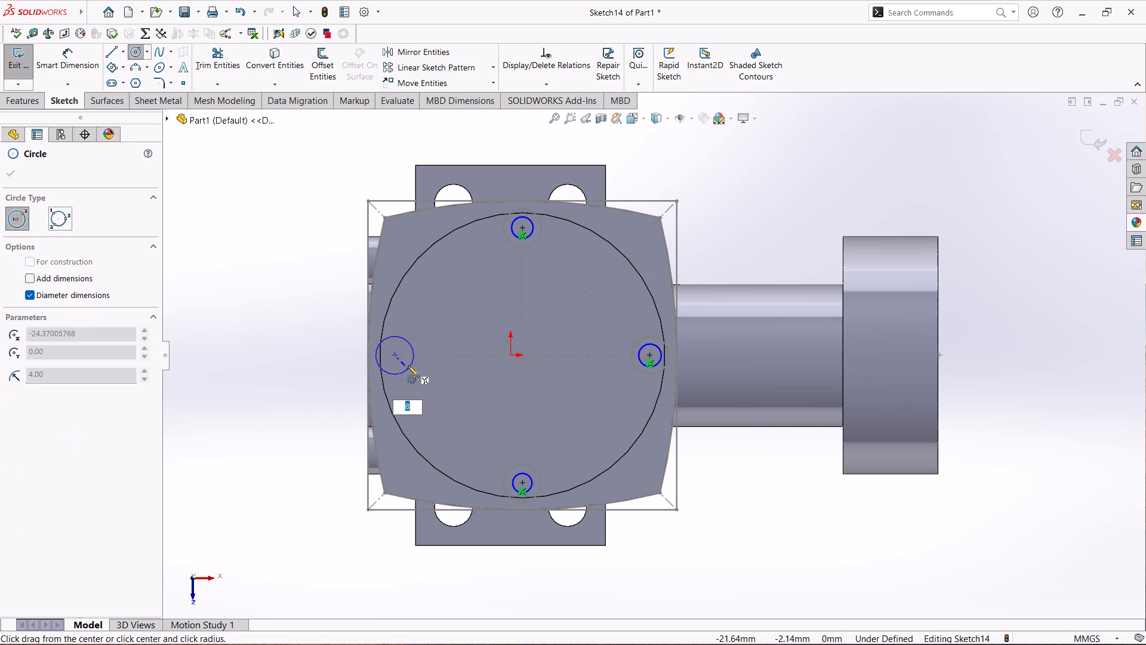
click(403, 363)
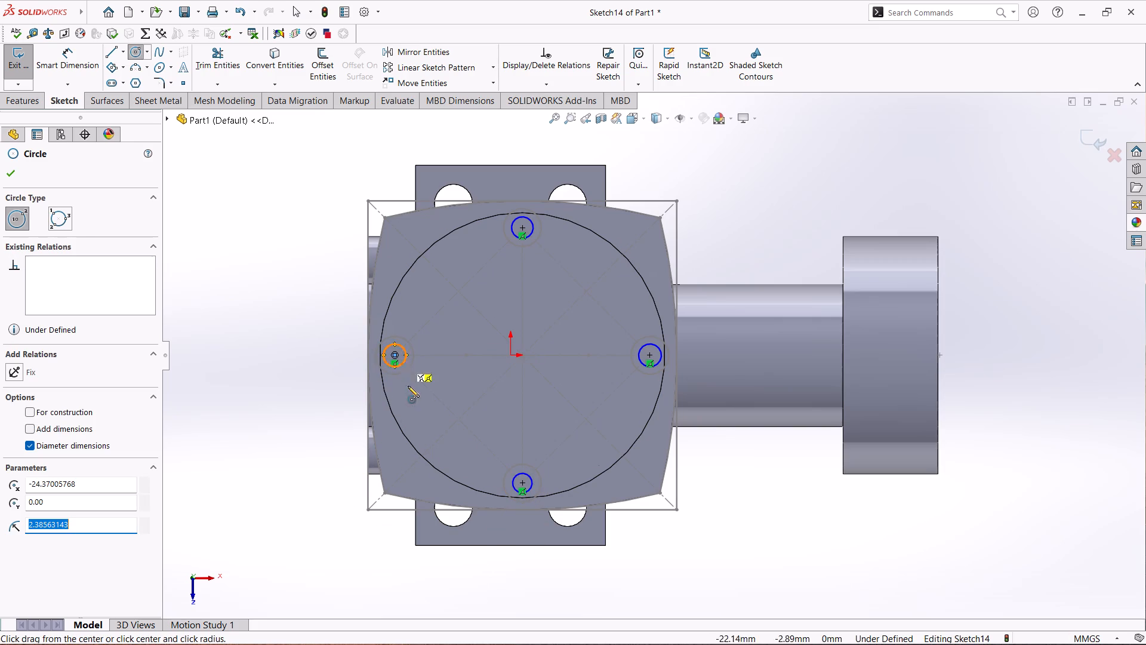
click(14, 174)
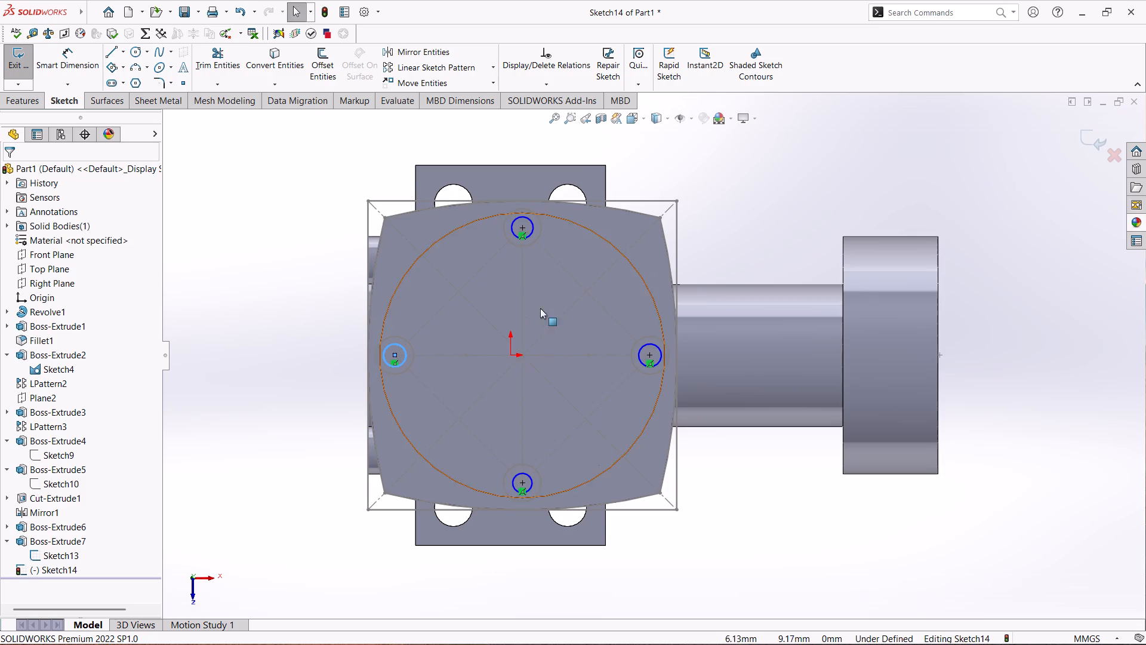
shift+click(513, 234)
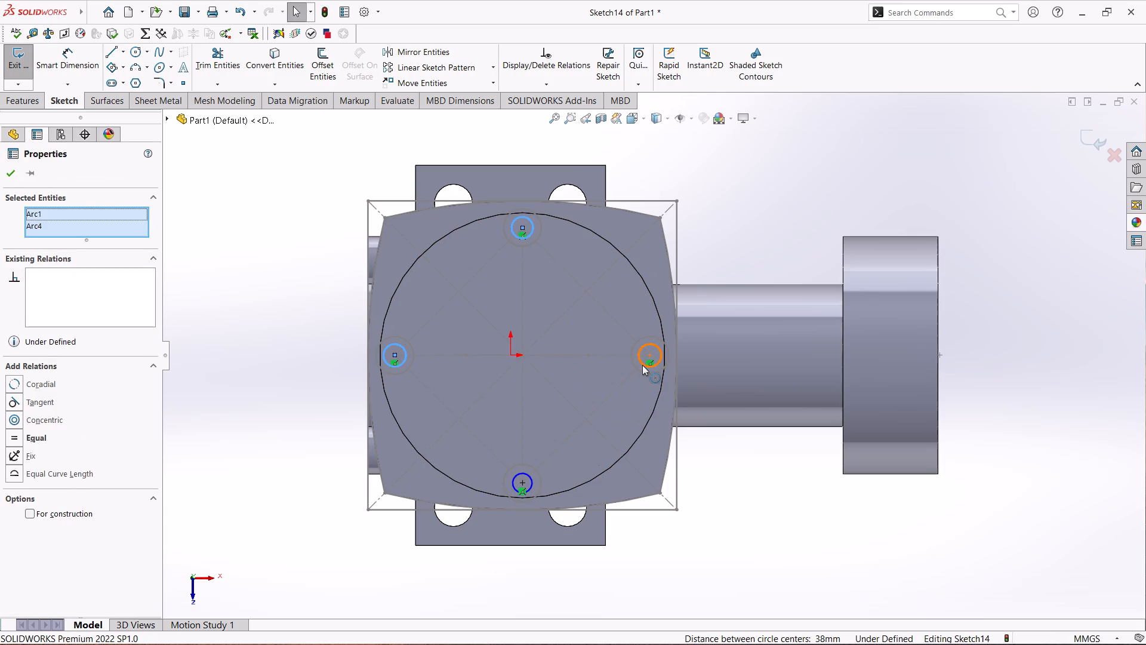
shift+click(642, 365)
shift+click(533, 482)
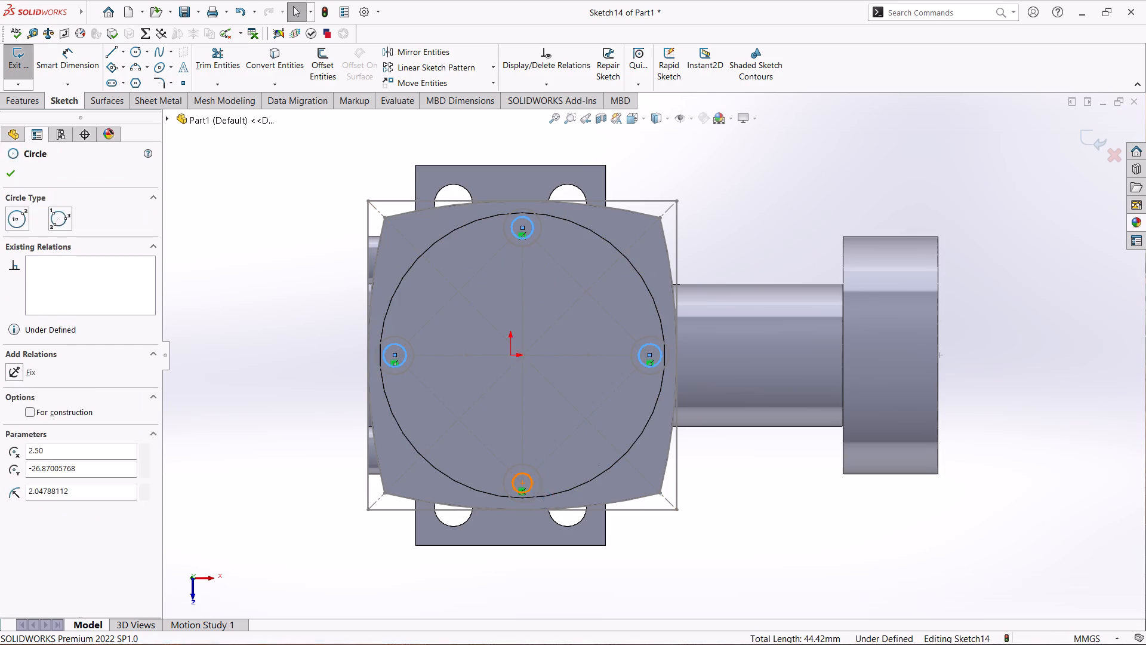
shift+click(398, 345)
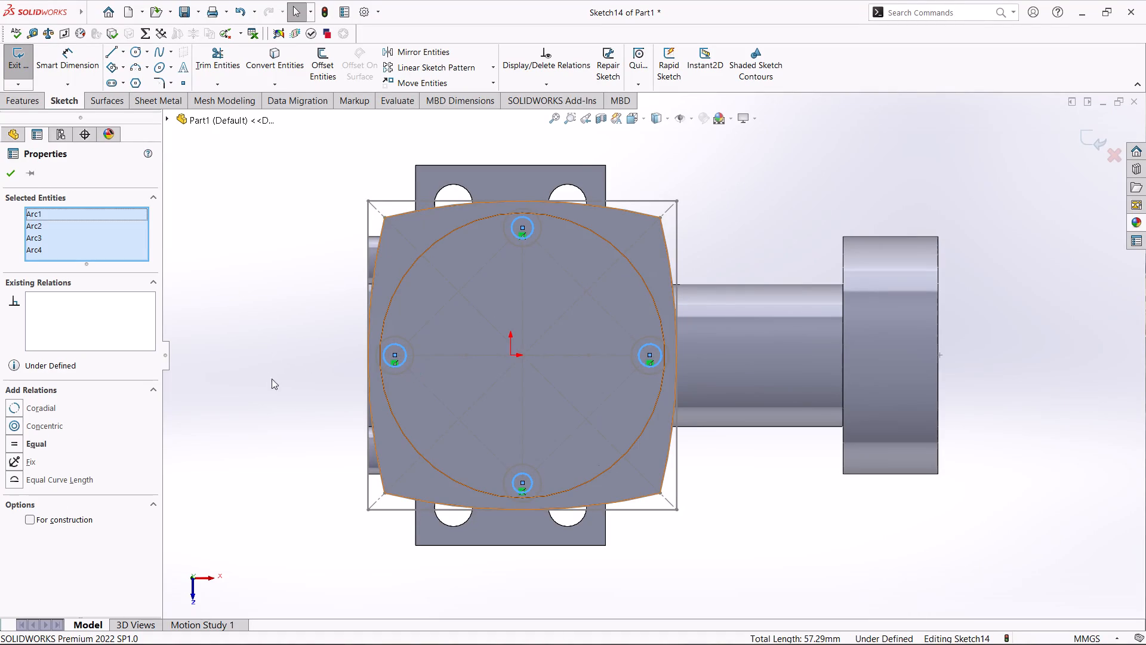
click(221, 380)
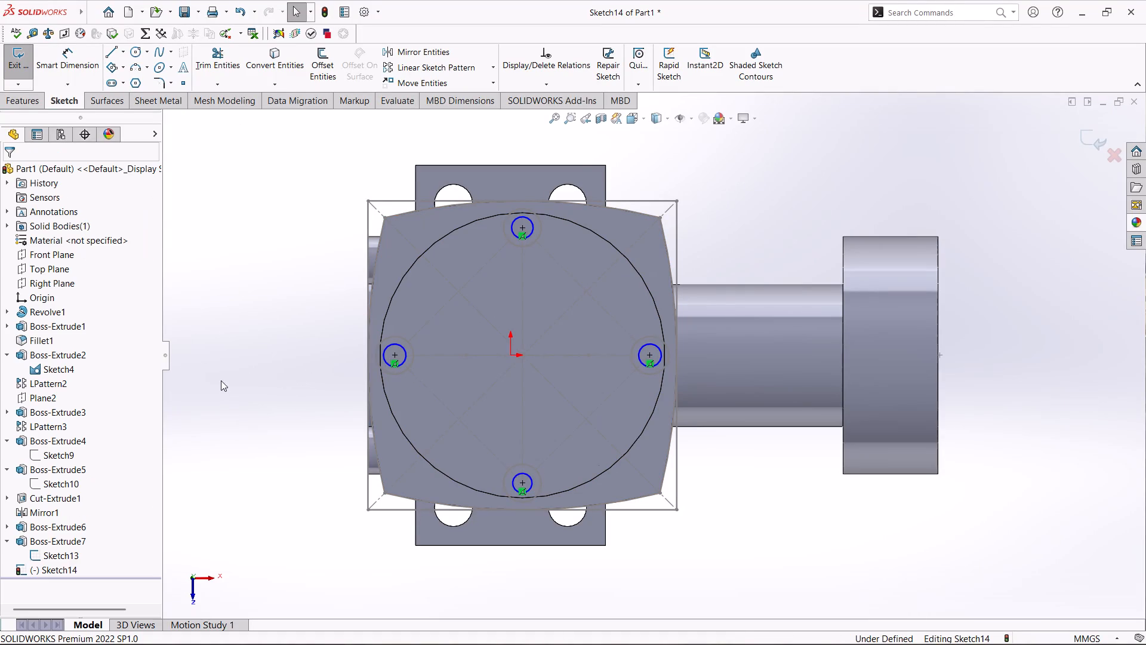
Add an Equal relation between the four small circles.
shift+click(513, 229)
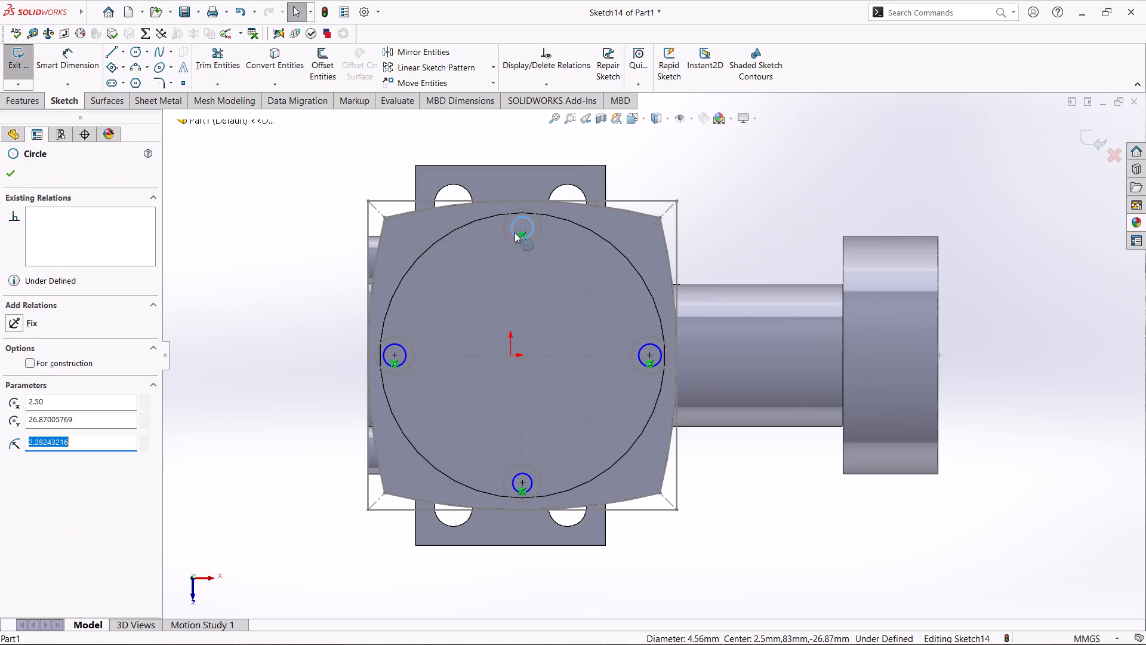
shift+click(642, 360)
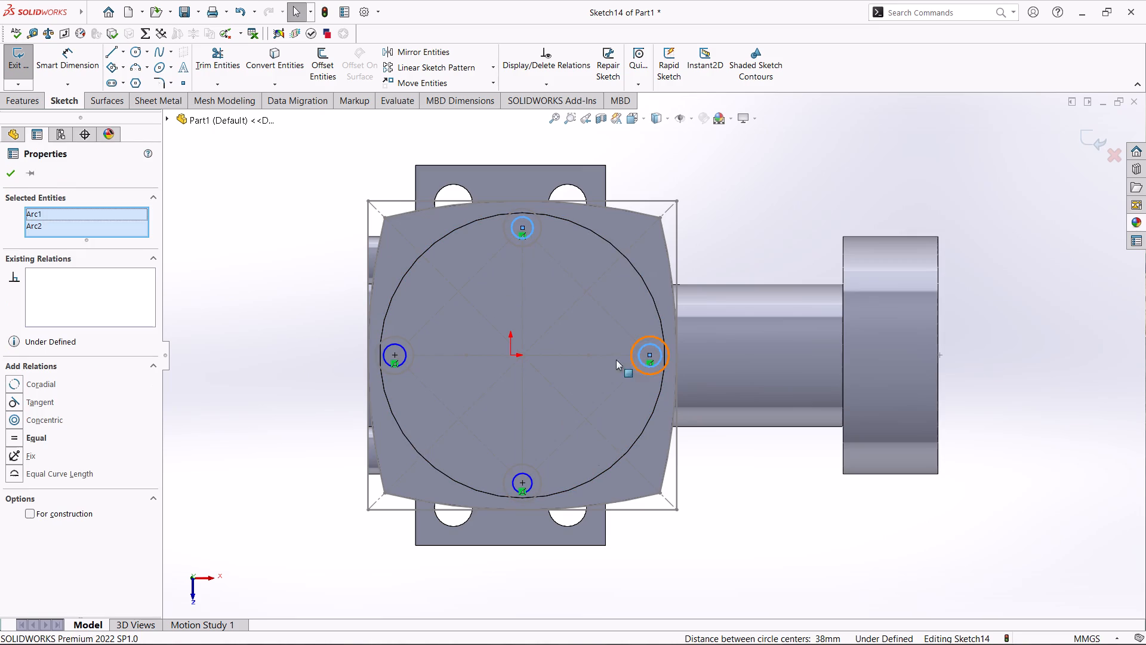
shift+click(522, 472)
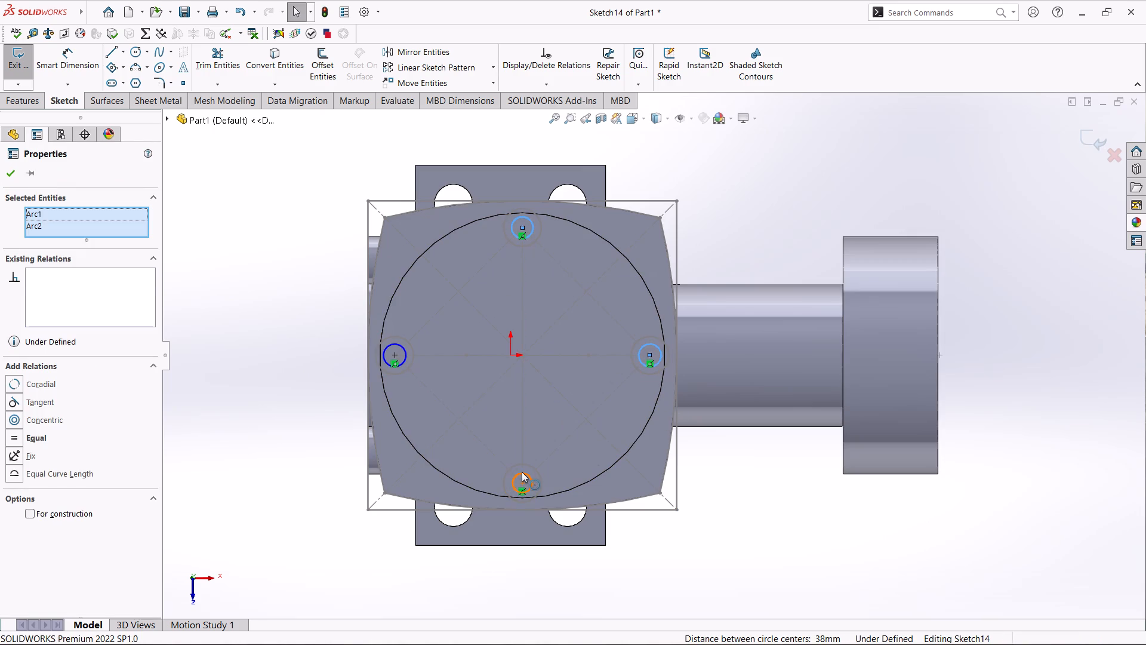
shift+click(405, 363)
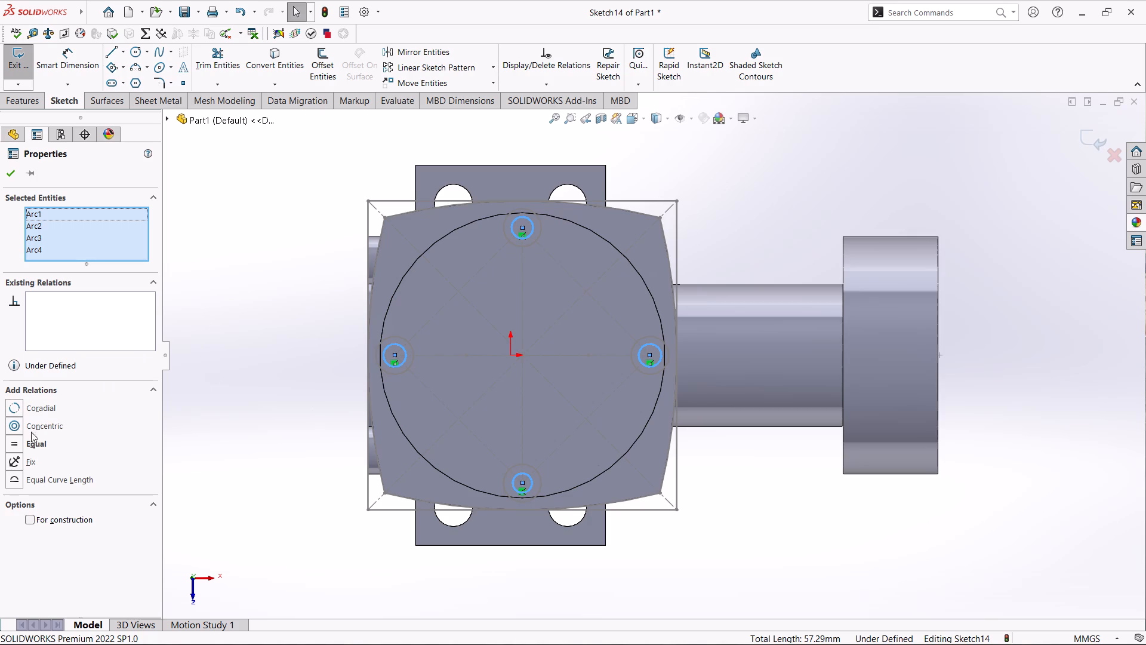
click(15, 446)
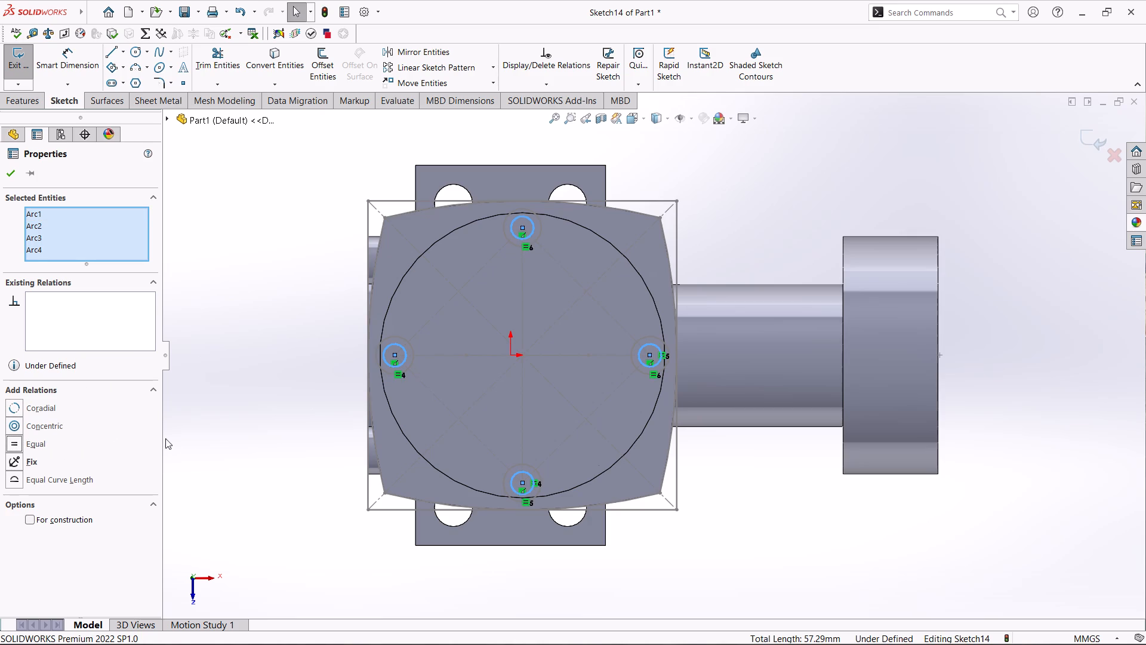
click(20, 441)
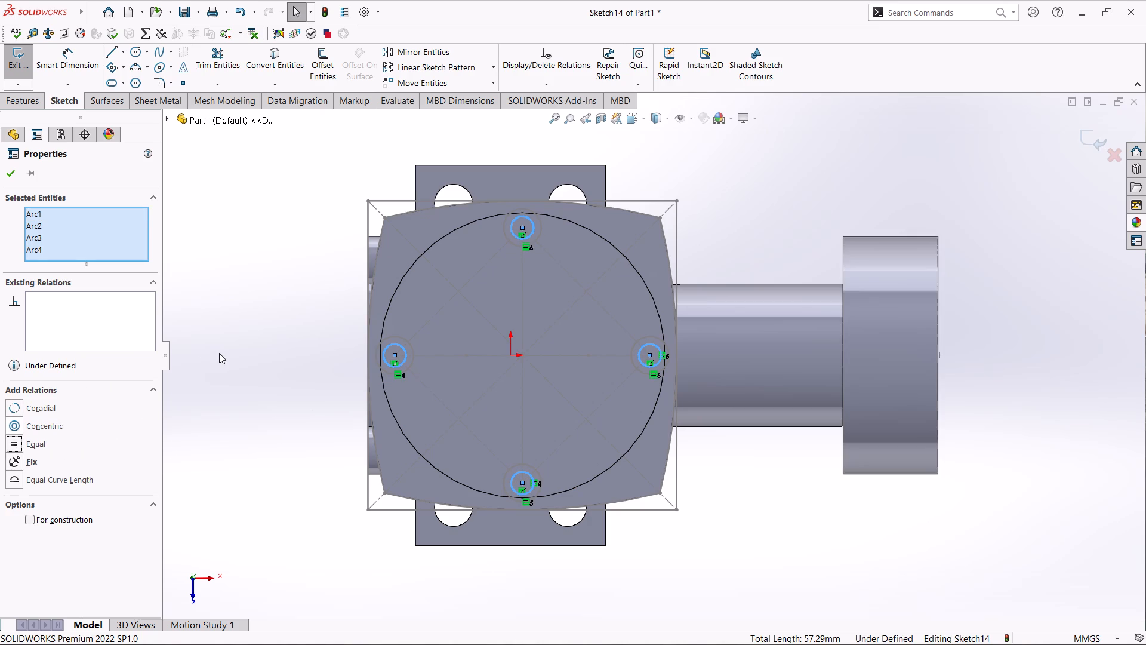
right_click(219, 353)
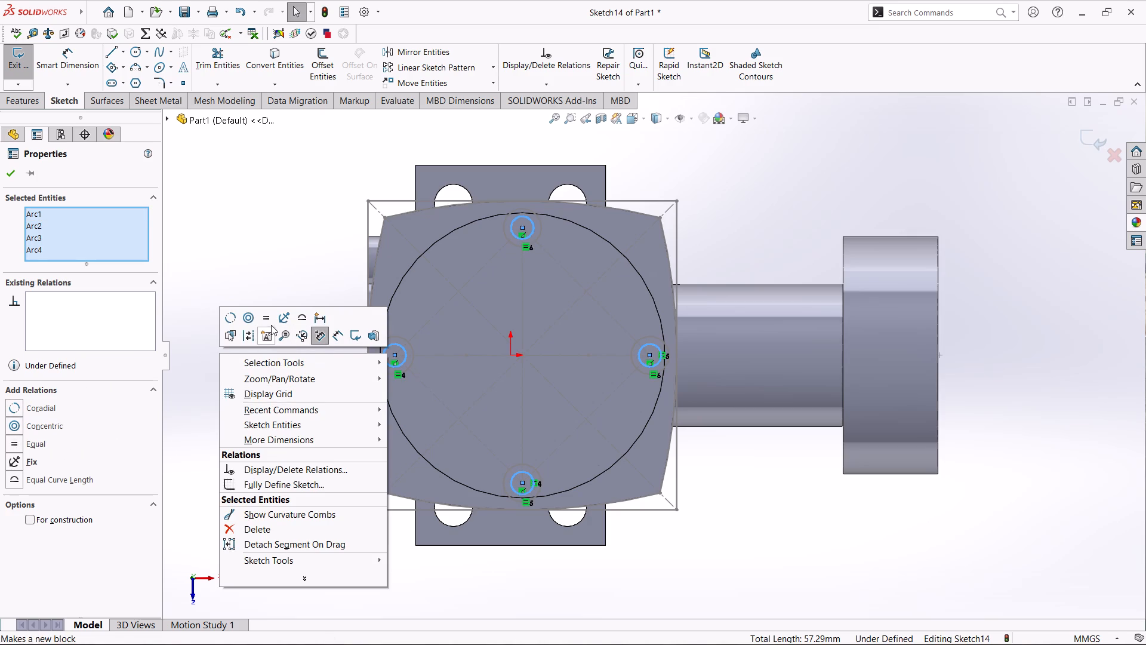
click(271, 324)
click(263, 357)
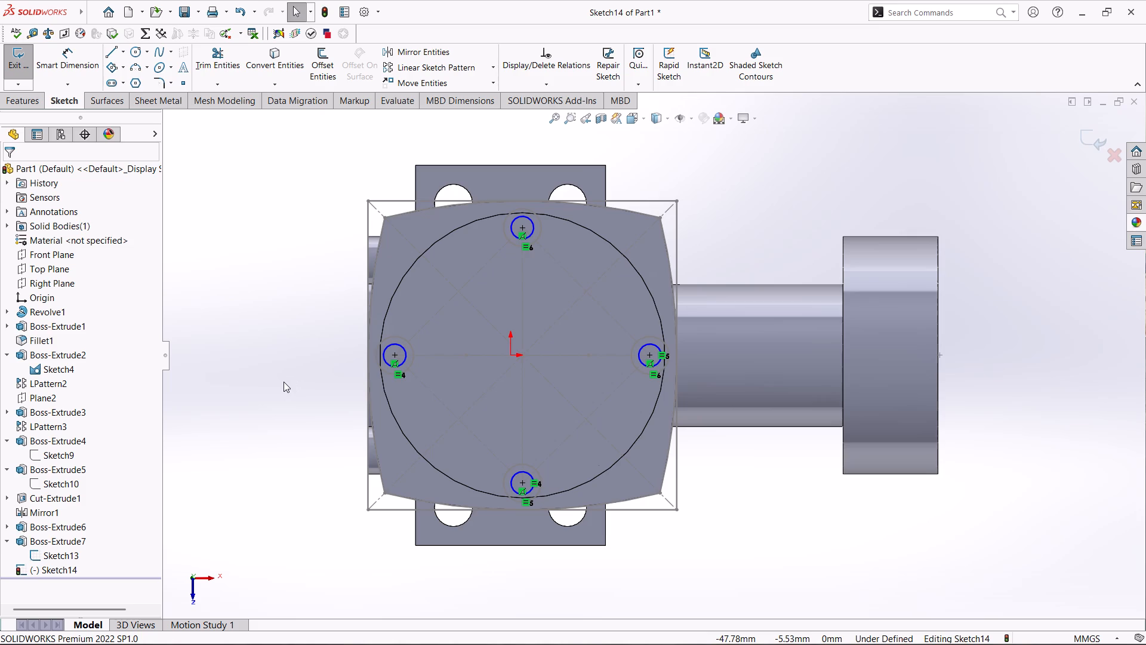
Dimension the left small circle's diameter at 4 mm.
click(78, 59)
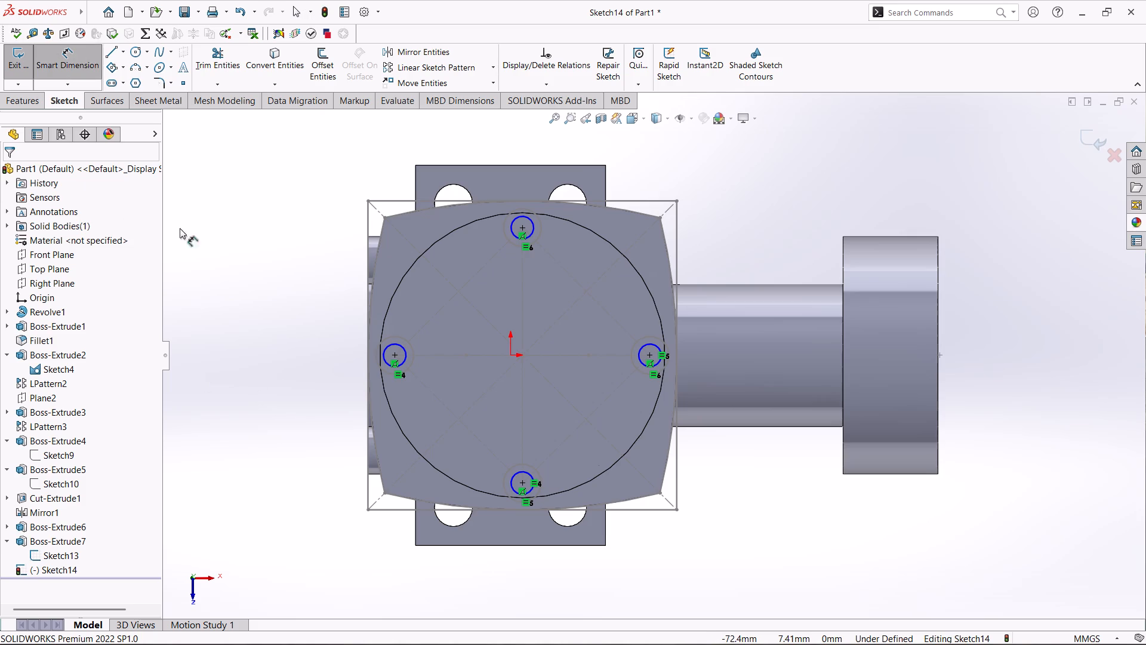
click(386, 348)
click(300, 348)
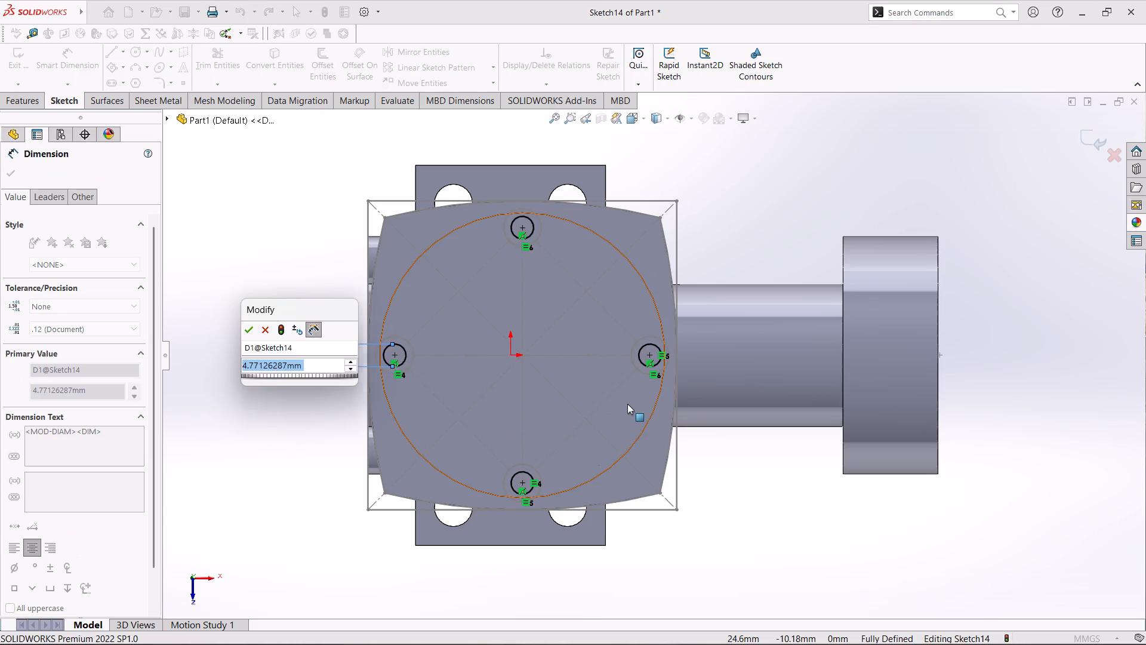
key(4)
key(Return)
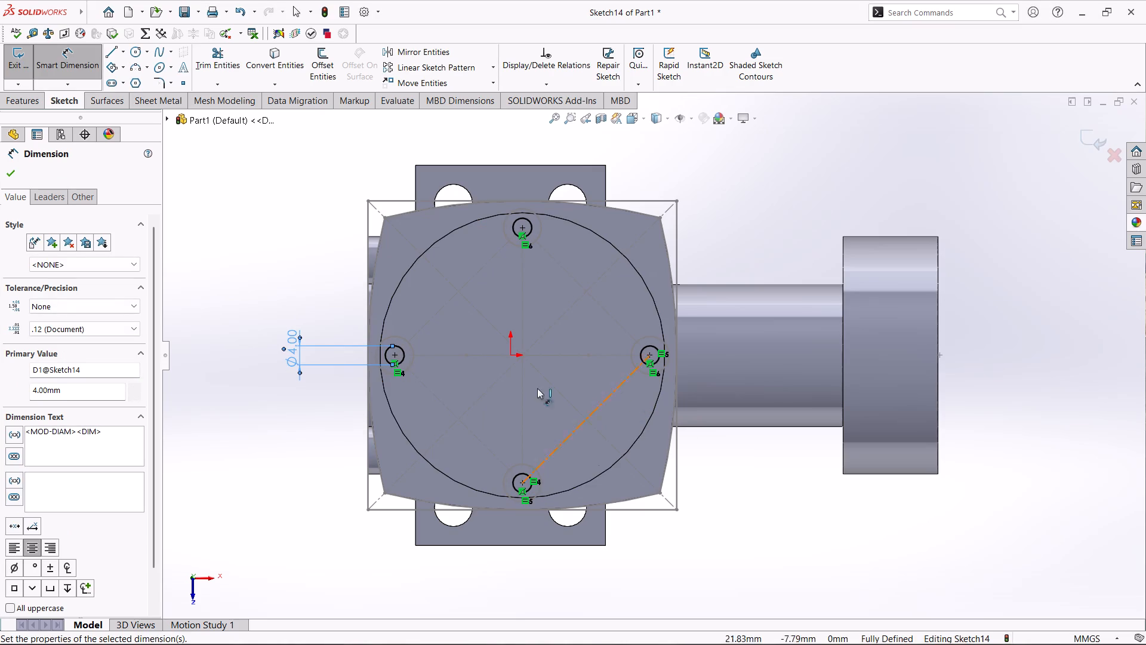
Add a driven diameter dimension to the upper small circle.
click(529, 220)
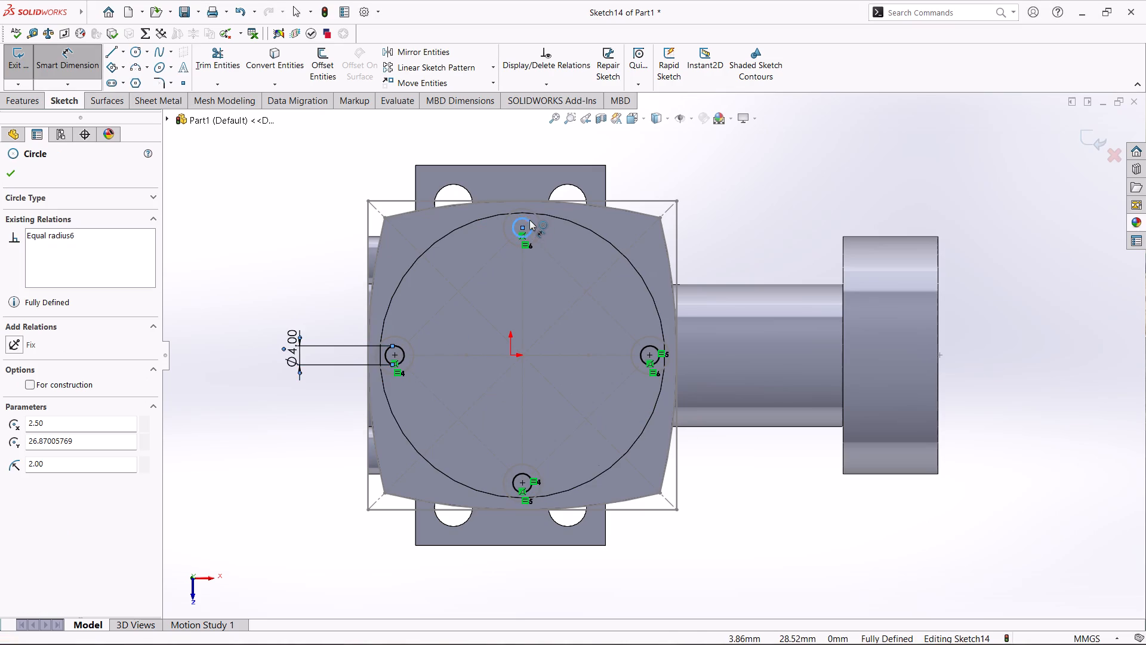
click(736, 198)
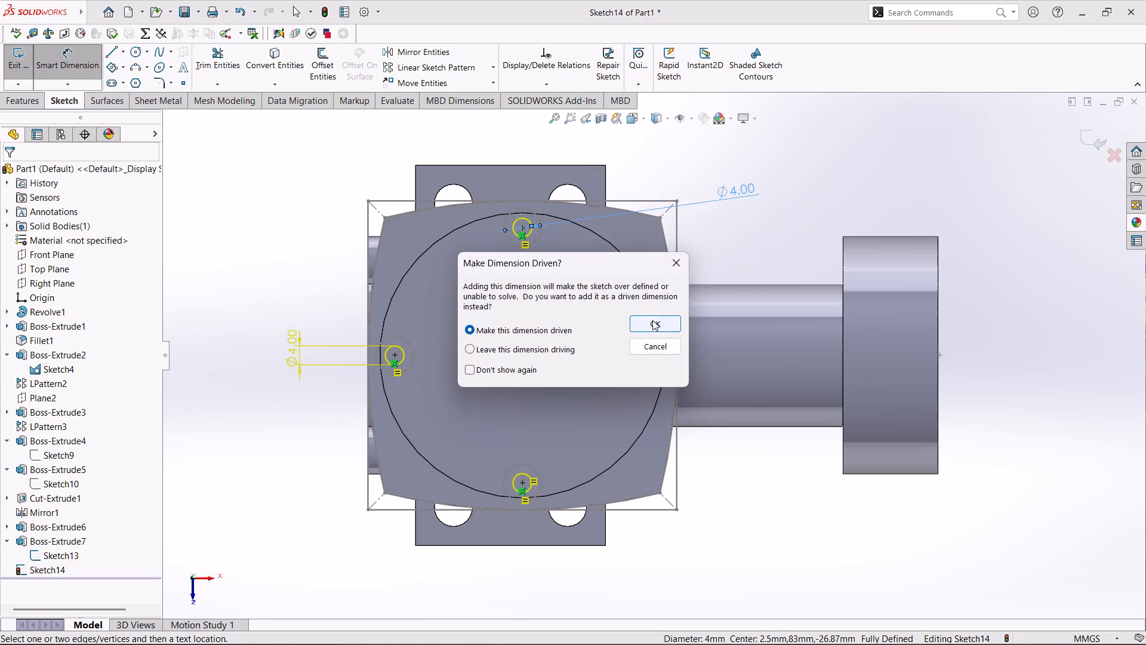
click(652, 320)
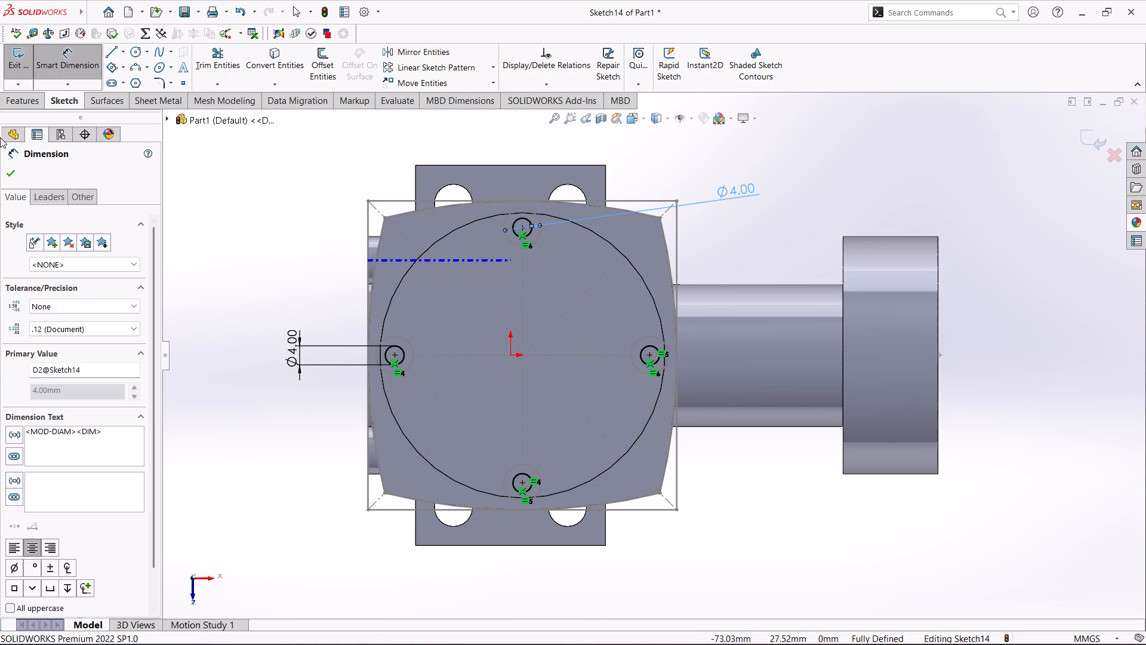
Cut-extrude the four 4 mm circles blind to a depth of 19 mm down through the posts.
click(32, 91)
click(2, 95)
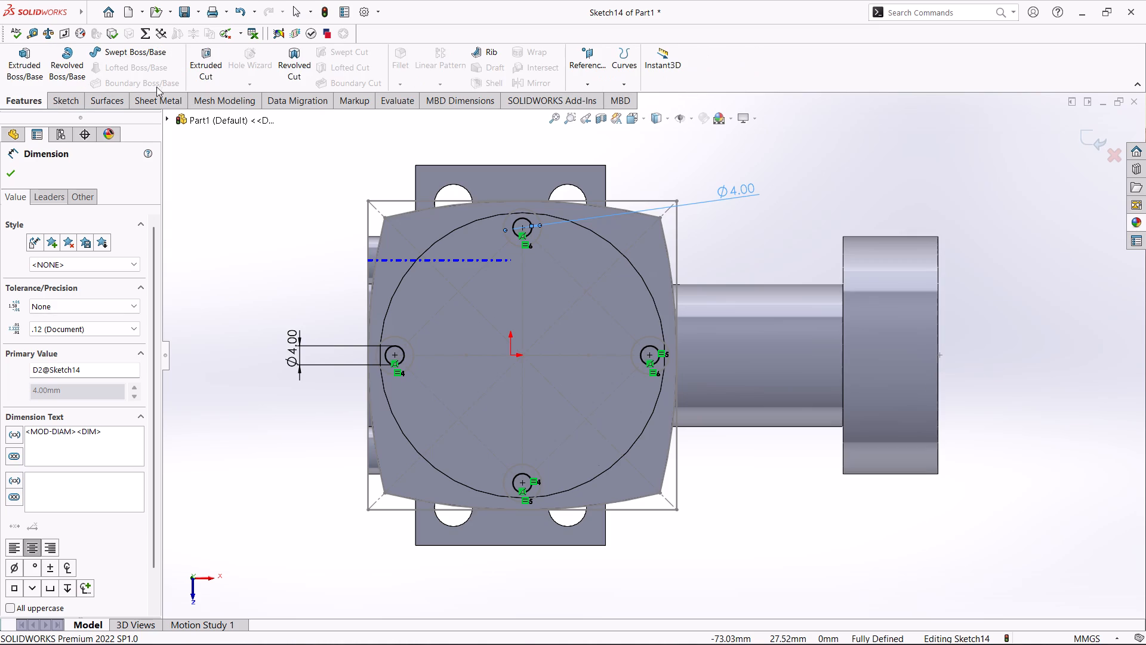
click(213, 70)
click(87, 257)
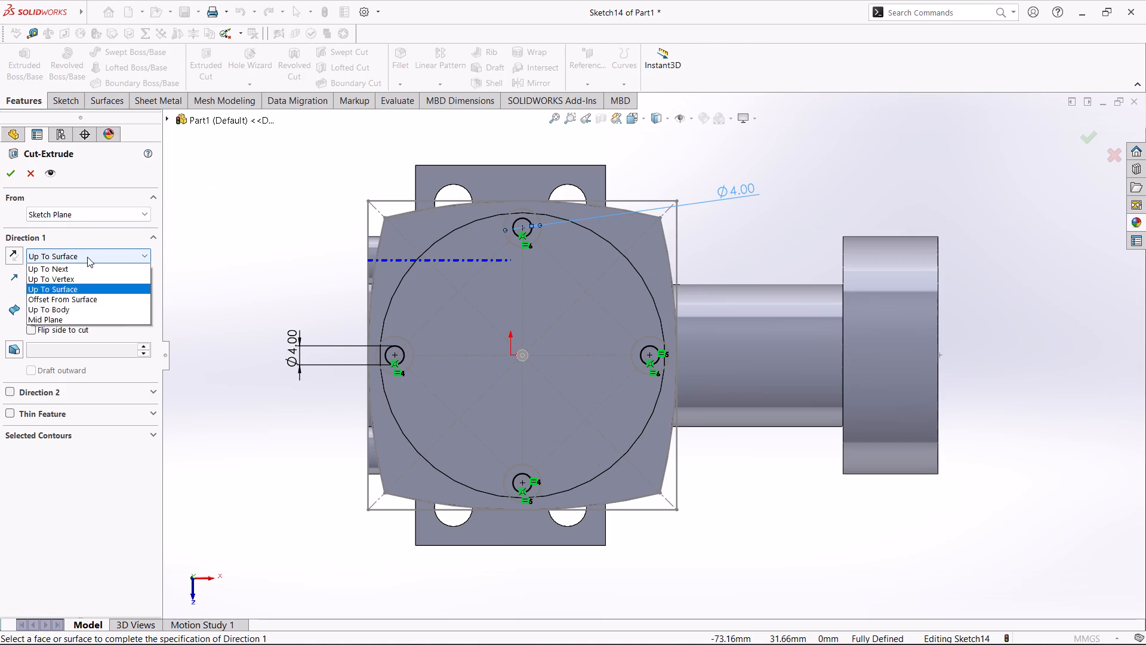
click(103, 266)
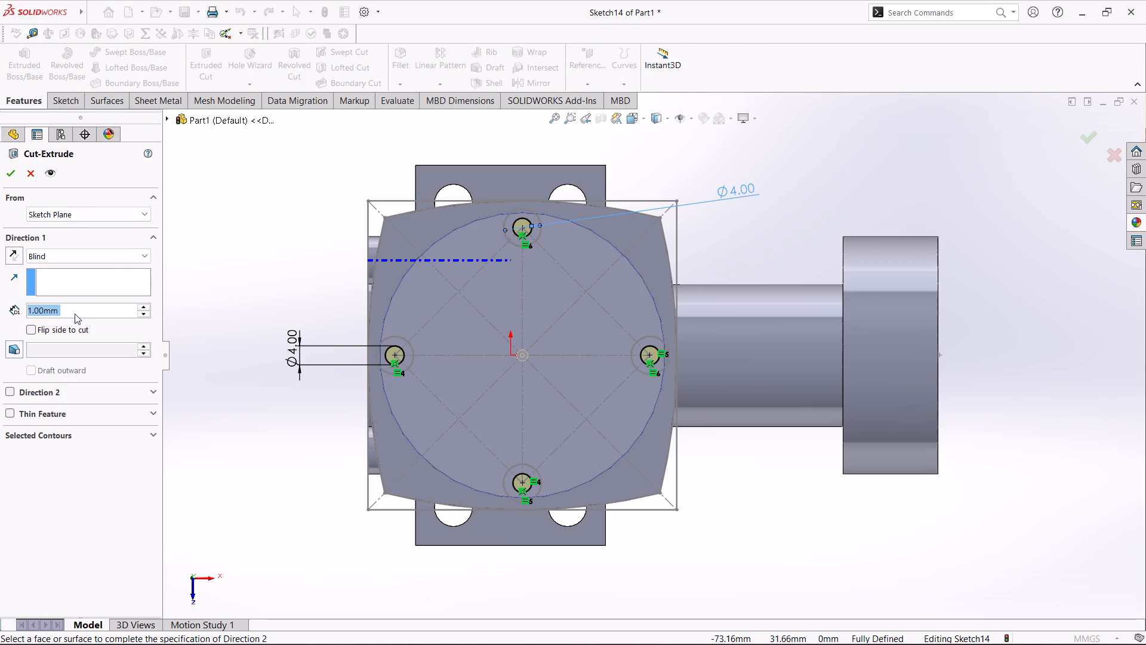
text(19)
key(Return)
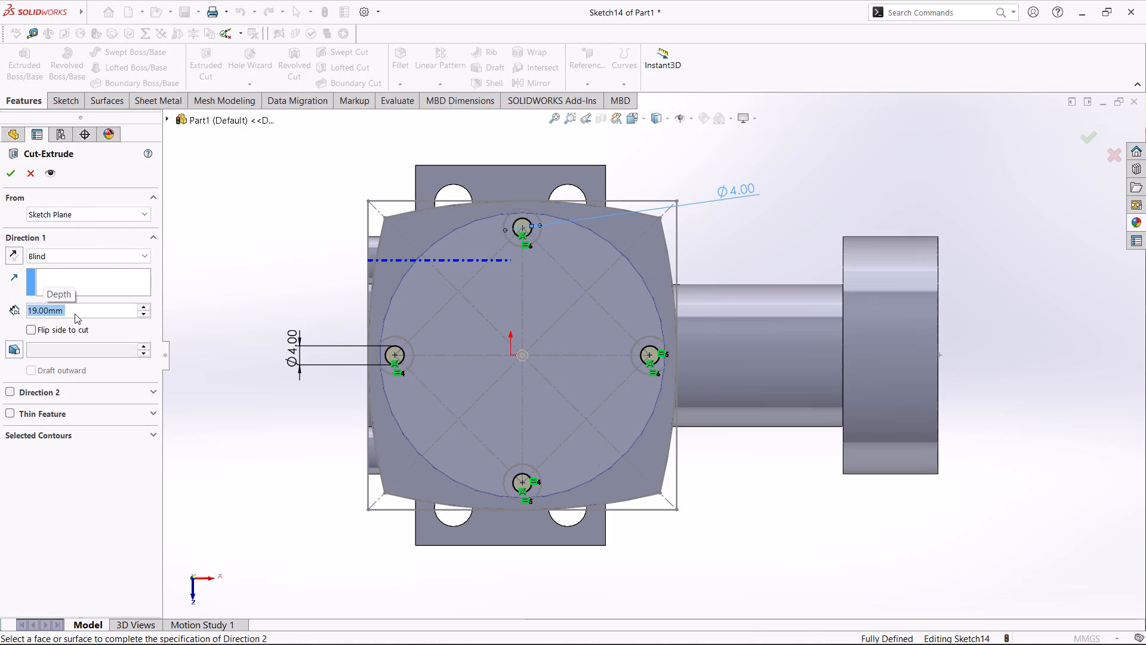
middle_drag(780, 481, 760, 299)
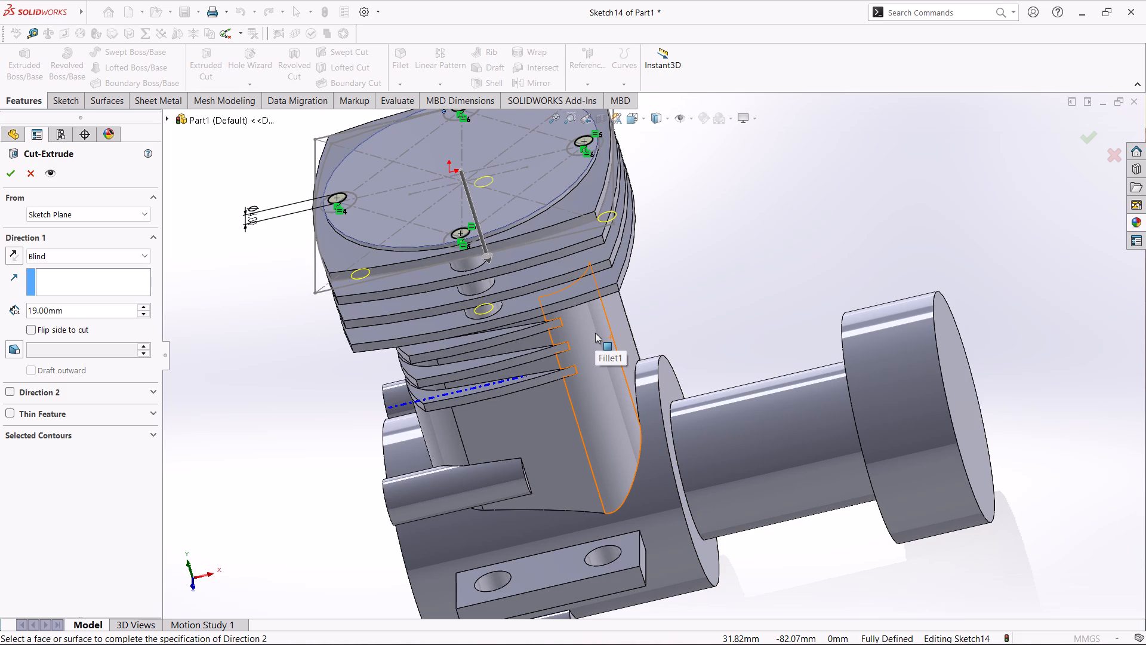
middle_drag(706, 318, 690, 214)
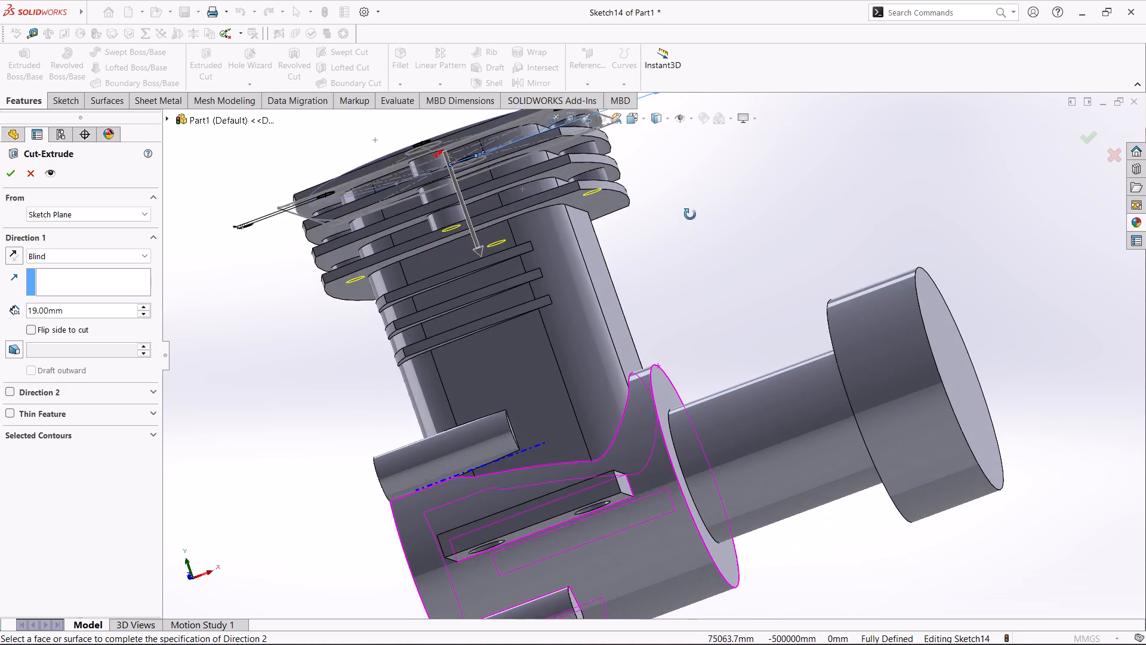
middle_drag(690, 214, 697, 242)
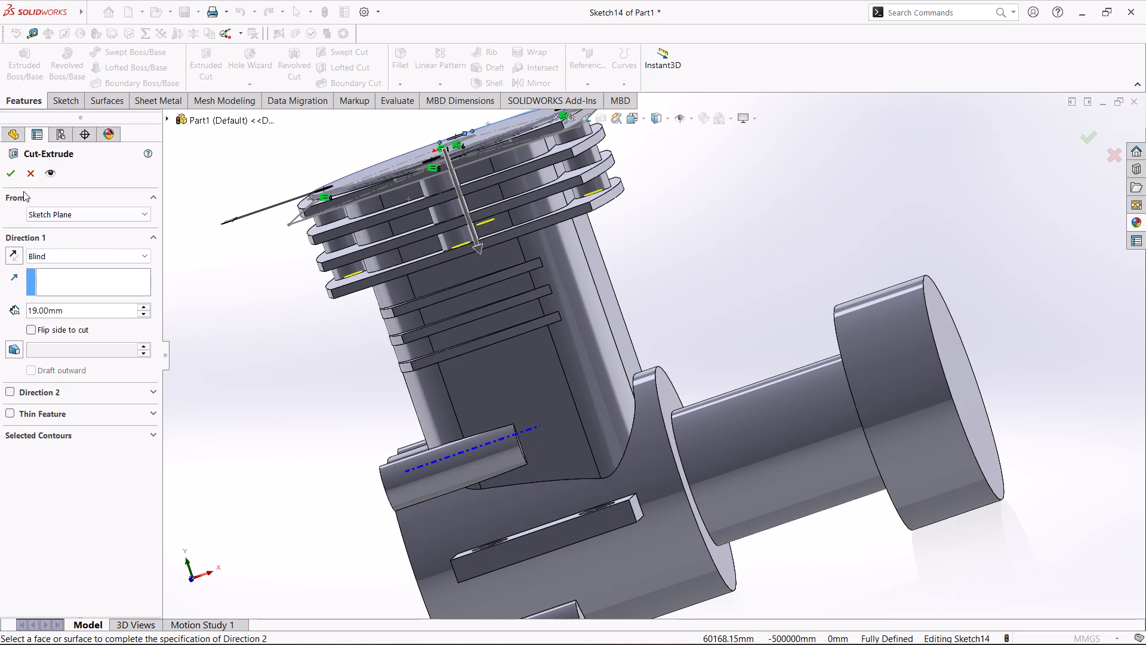
click(13, 168)
Hide the leftover sketches Sketch4, Sketch9 and Sketch13 so only the solid model is displayed.
middle_drag(664, 248, 714, 352)
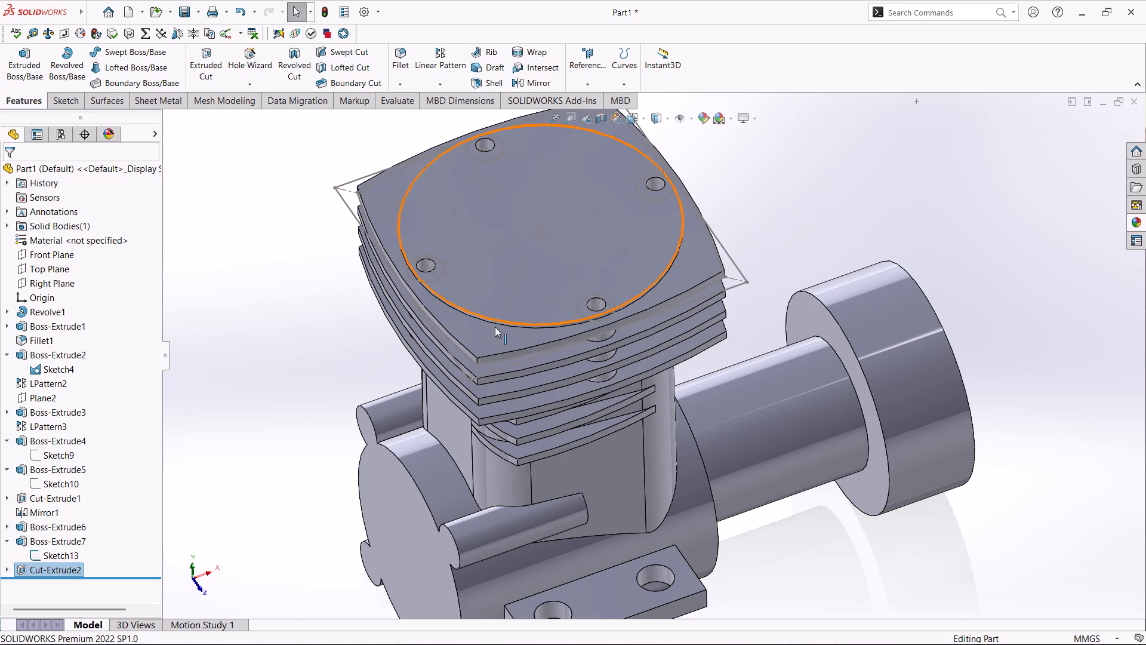
click(61, 458)
click(73, 440)
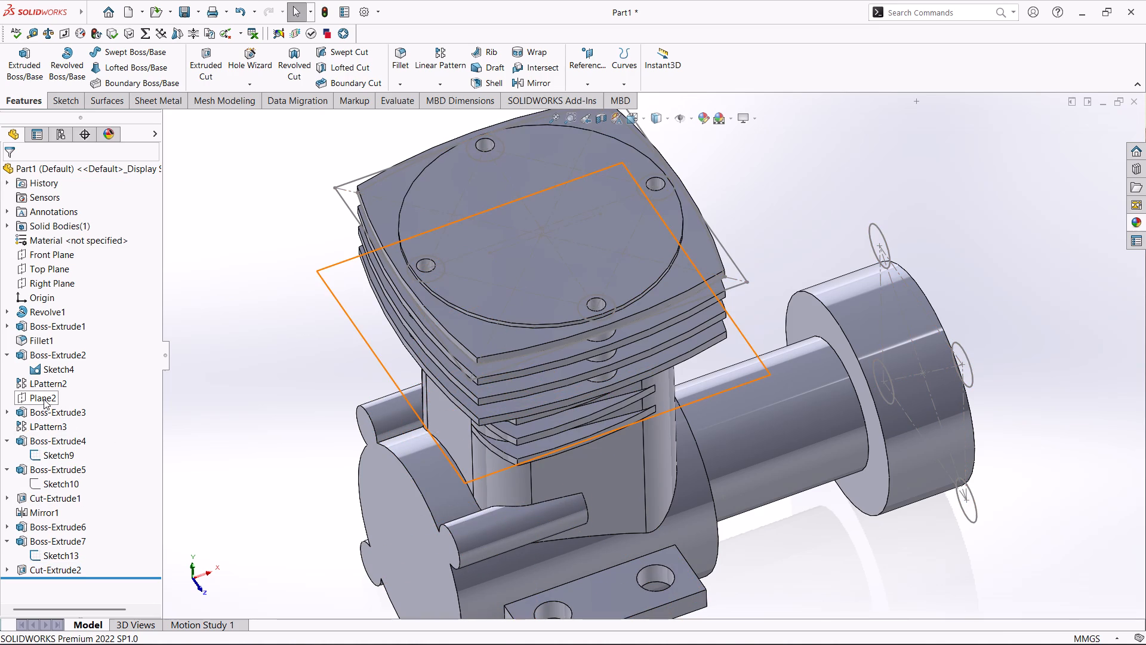
click(53, 370)
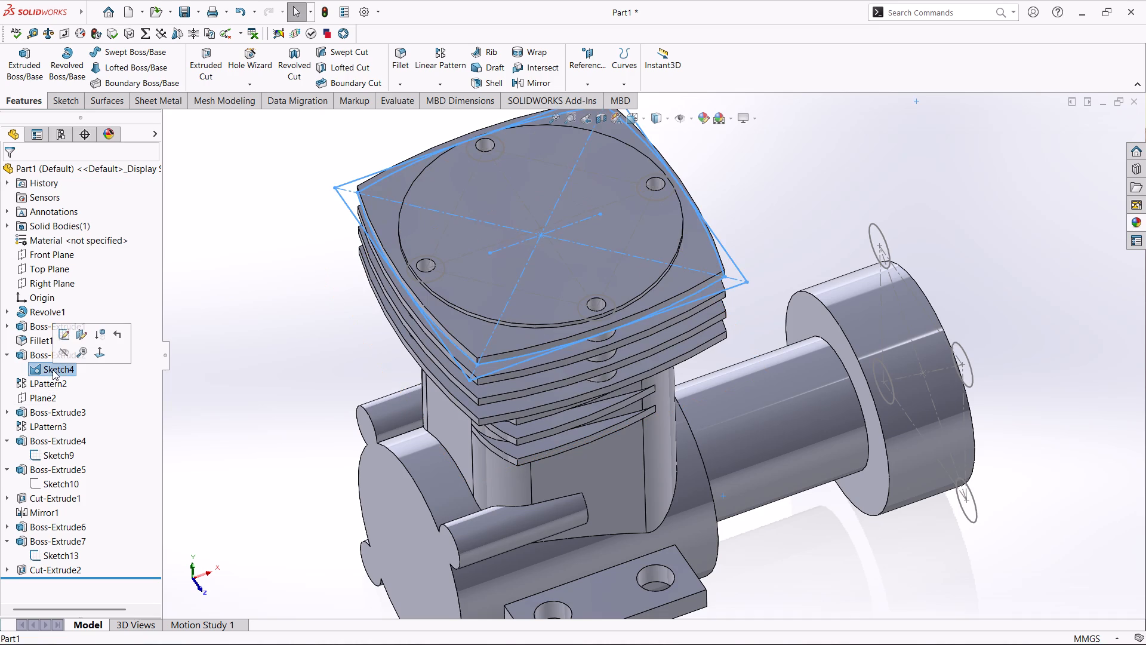
click(59, 354)
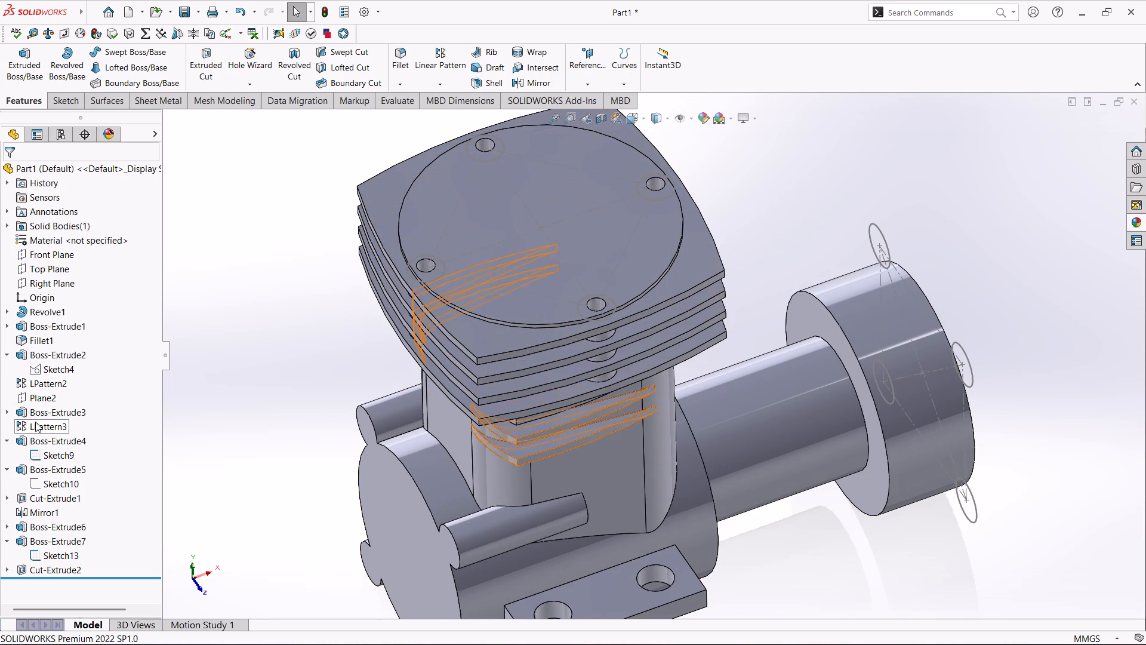
click(48, 455)
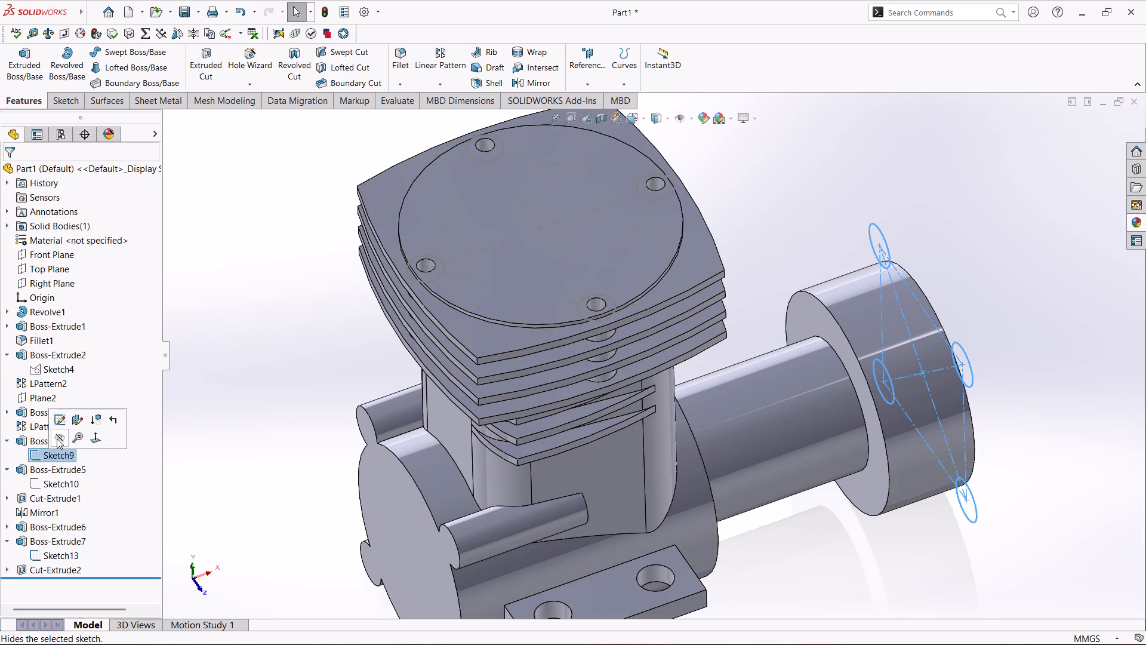
click(58, 436)
click(45, 482)
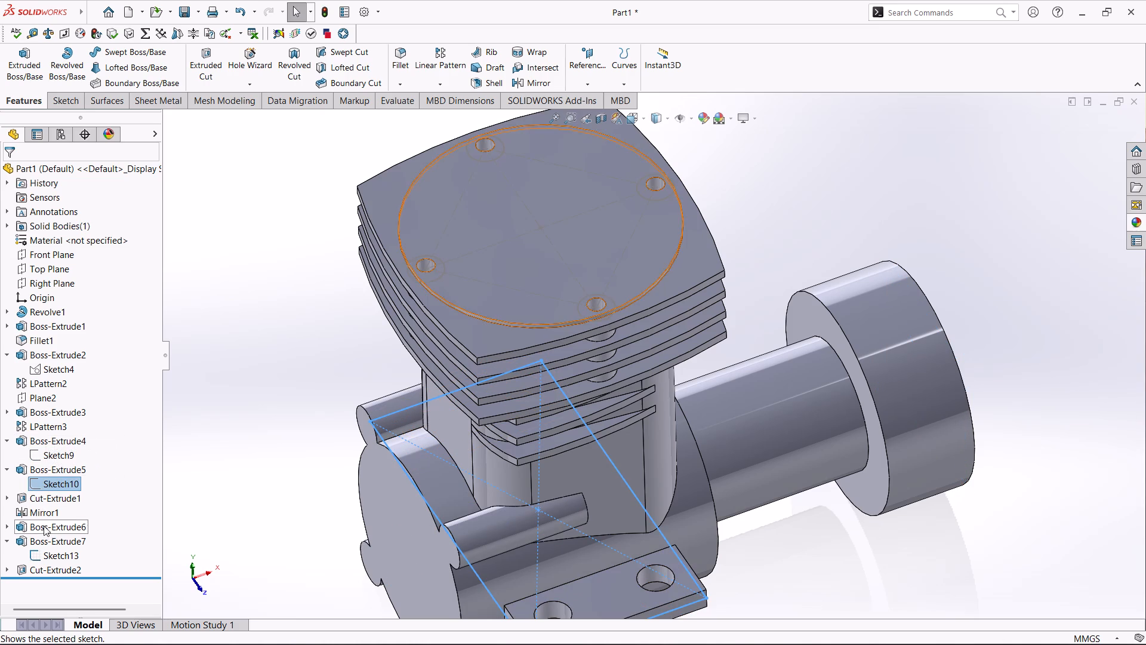
click(268, 404)
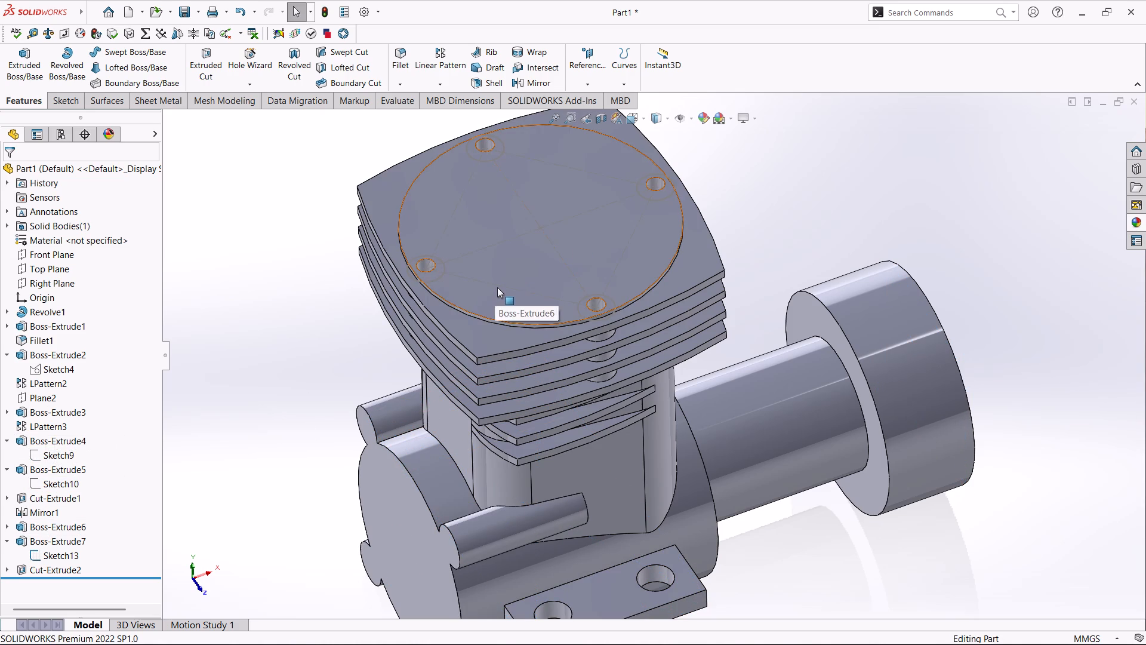
click(498, 285)
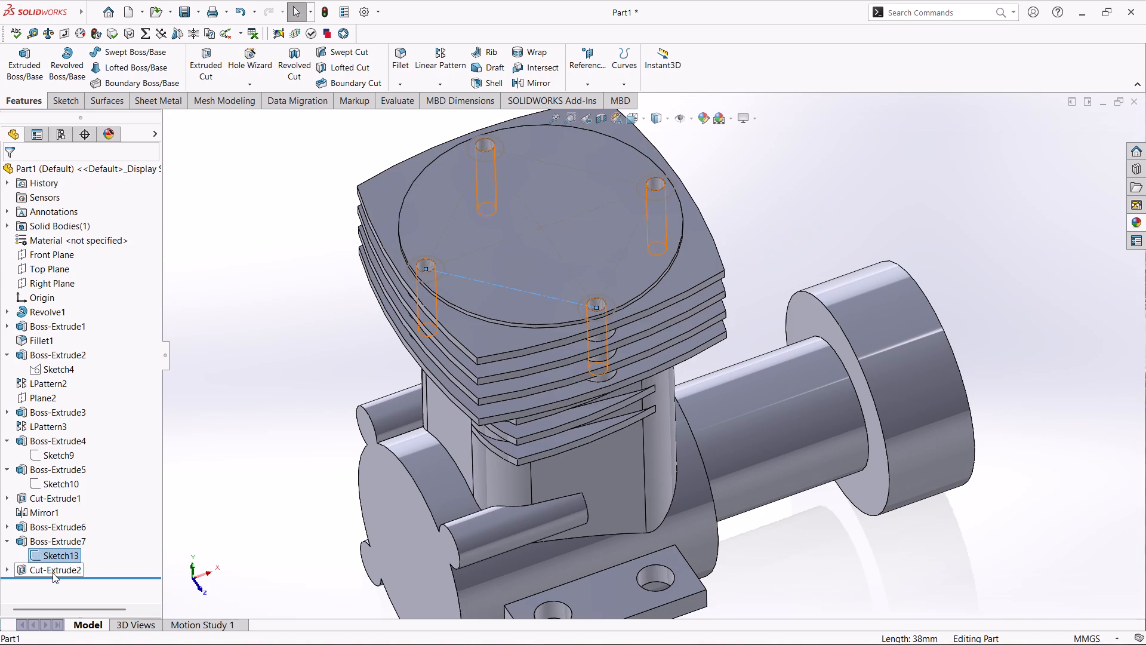
click(58, 558)
click(67, 539)
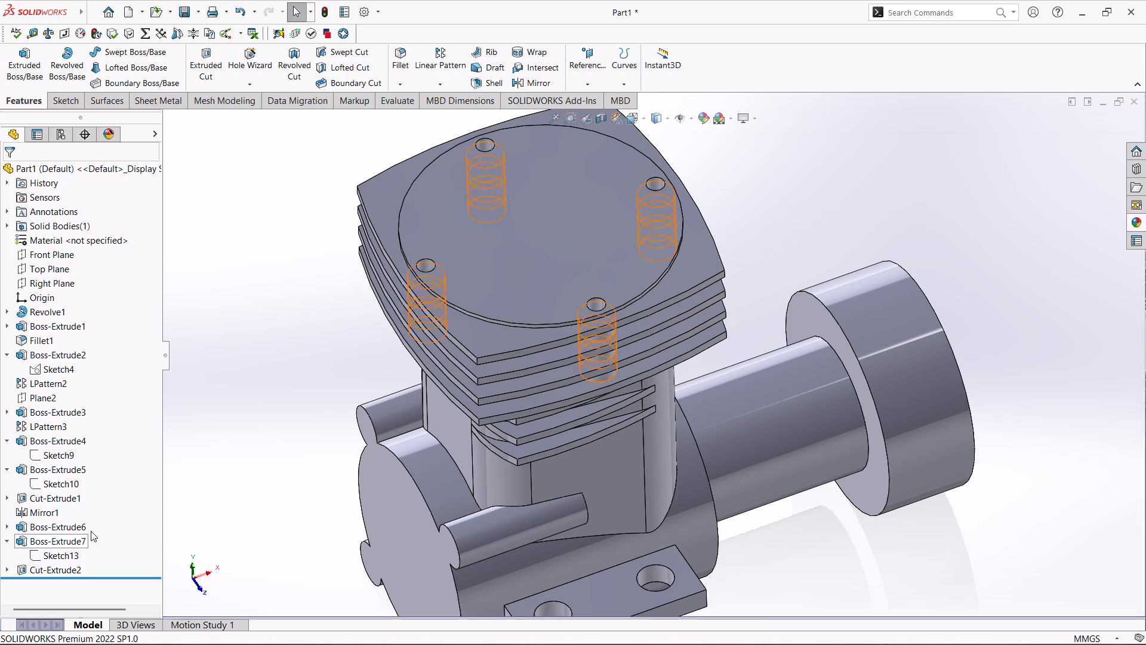
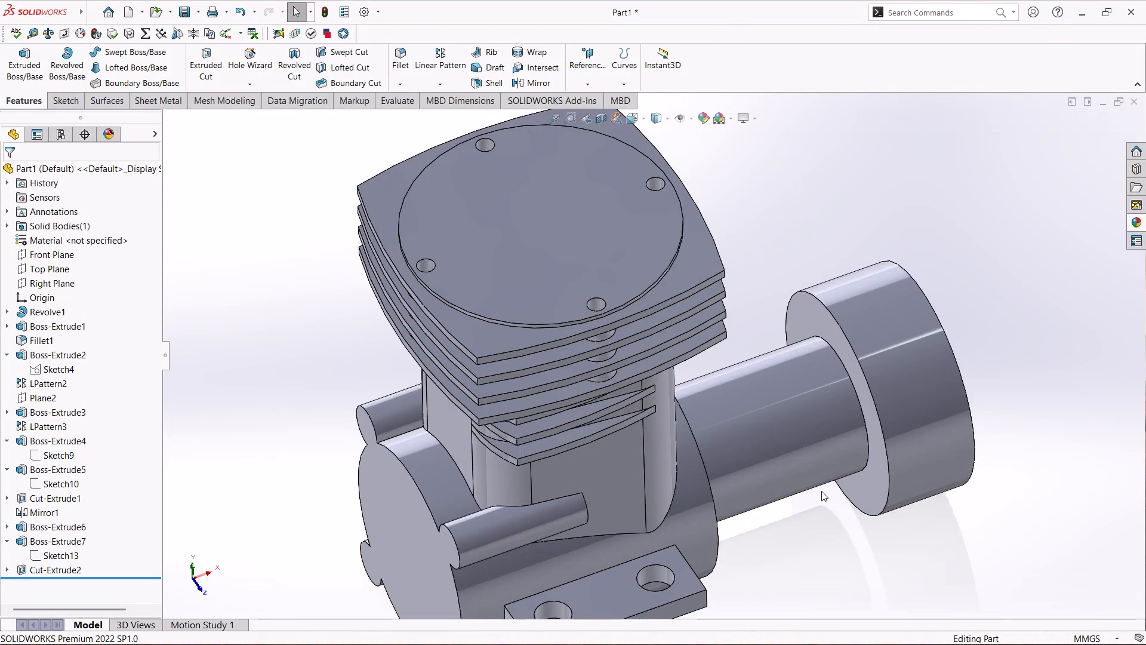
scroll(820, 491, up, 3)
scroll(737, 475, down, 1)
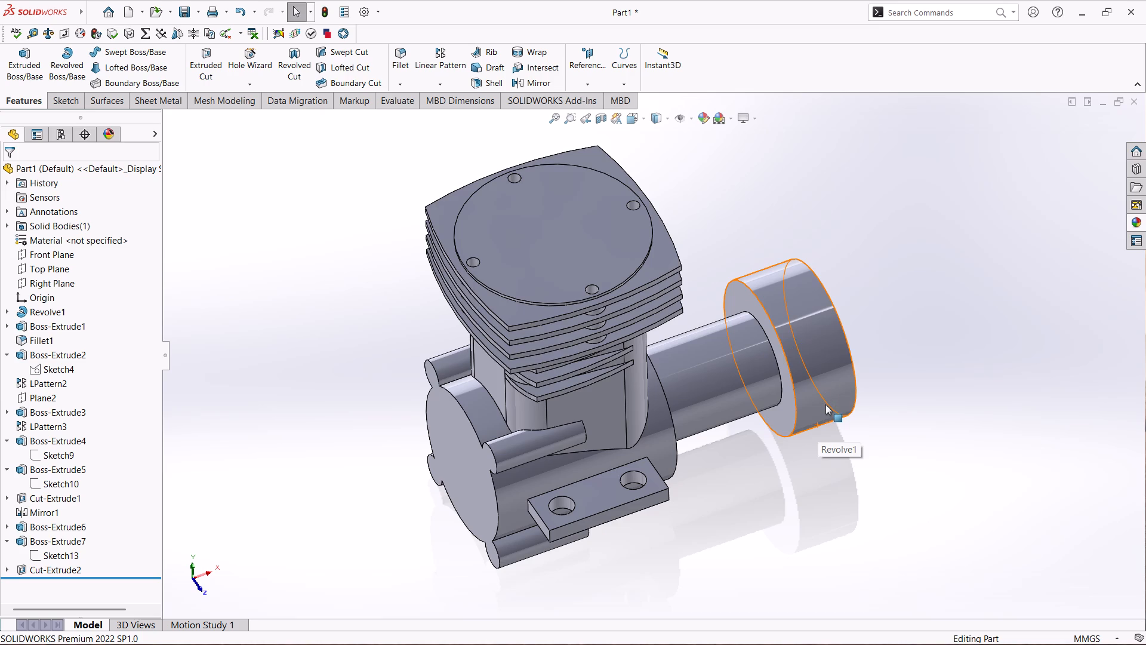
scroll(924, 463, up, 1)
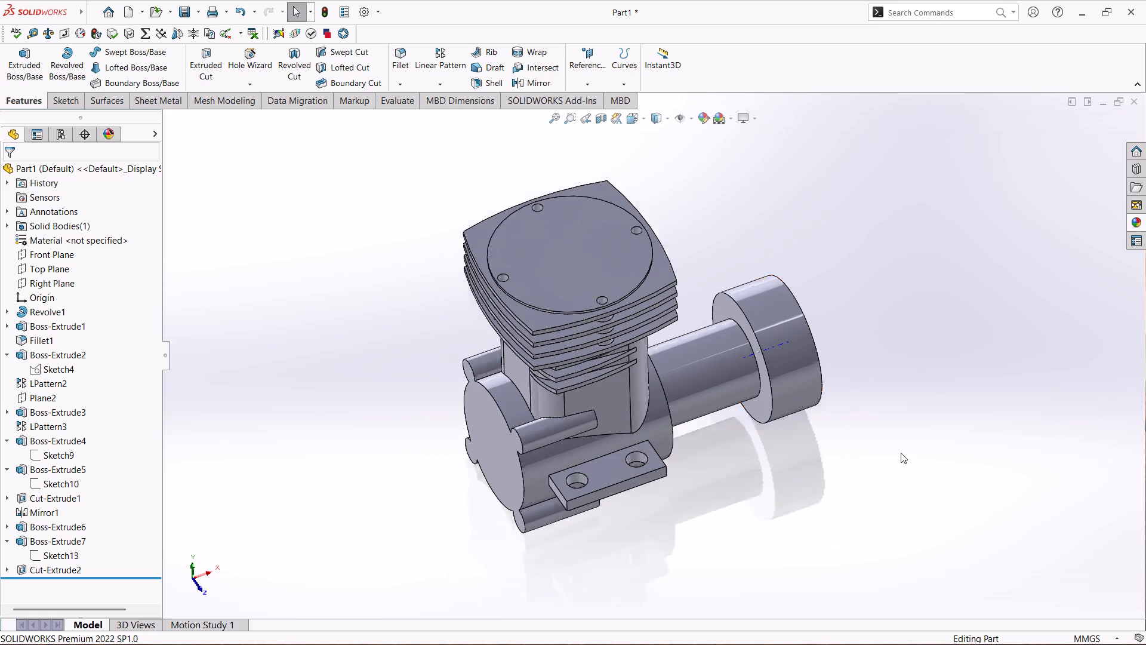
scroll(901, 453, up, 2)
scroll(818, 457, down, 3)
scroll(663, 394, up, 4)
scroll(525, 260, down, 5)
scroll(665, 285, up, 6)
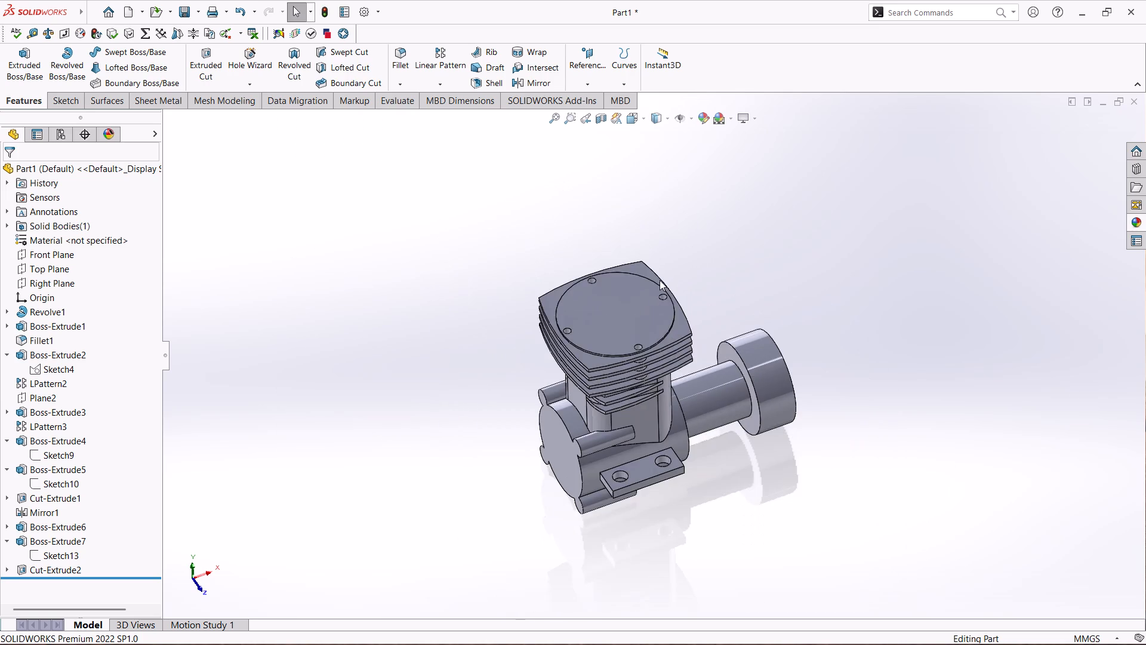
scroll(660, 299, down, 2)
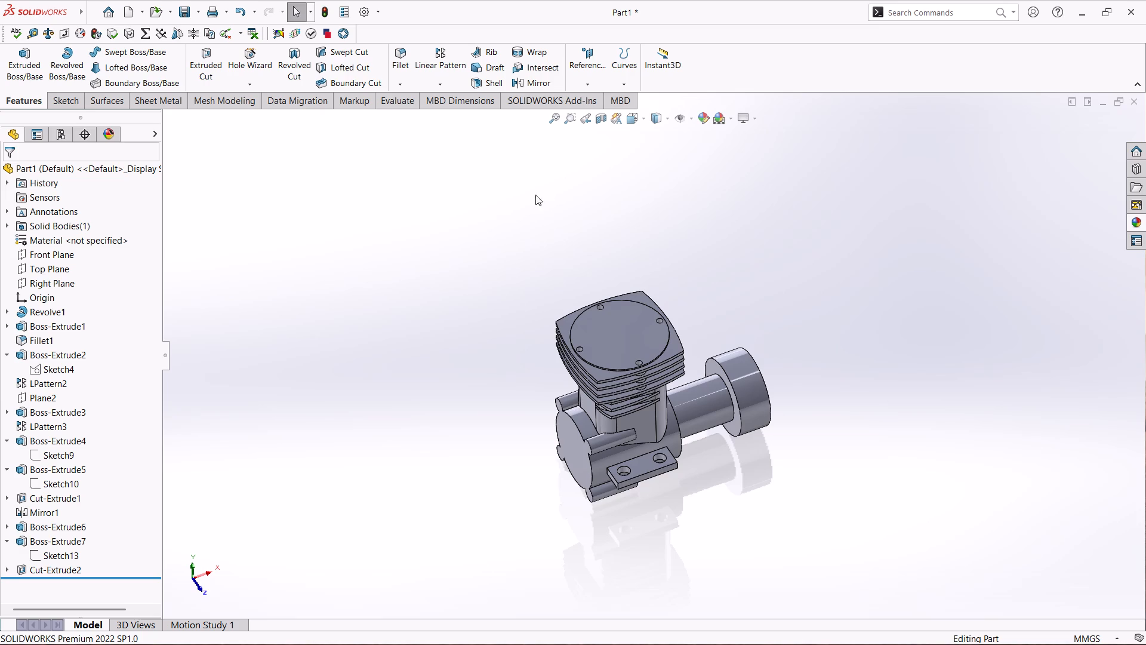
Start a new sketch on the Front Plane.
click(69, 260)
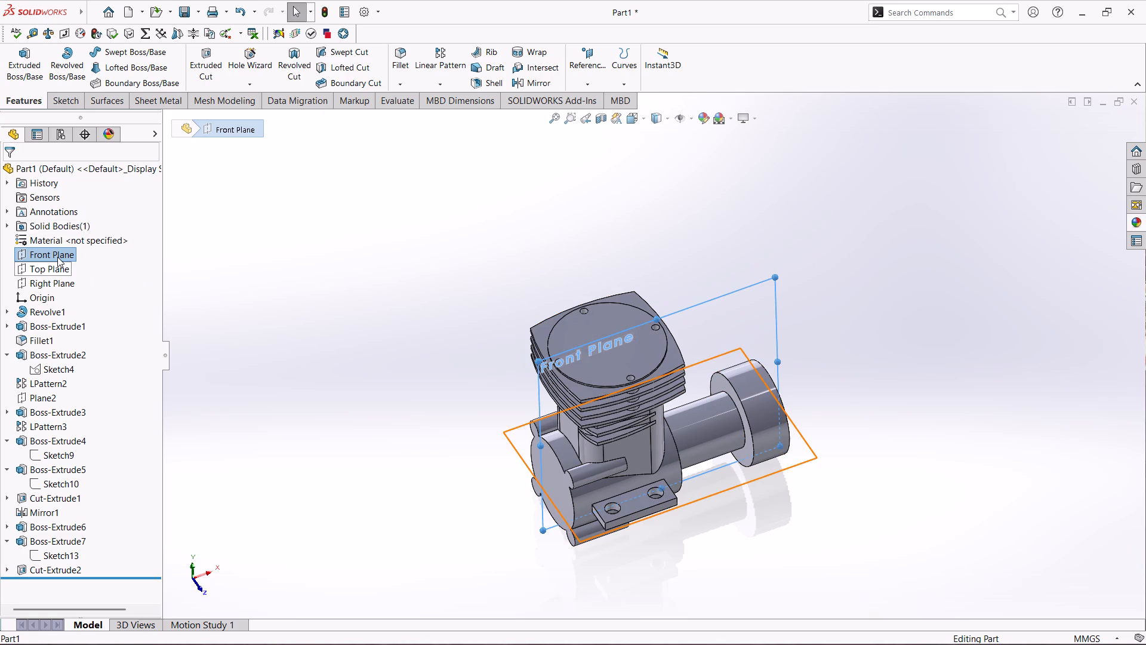
click(57, 257)
click(66, 238)
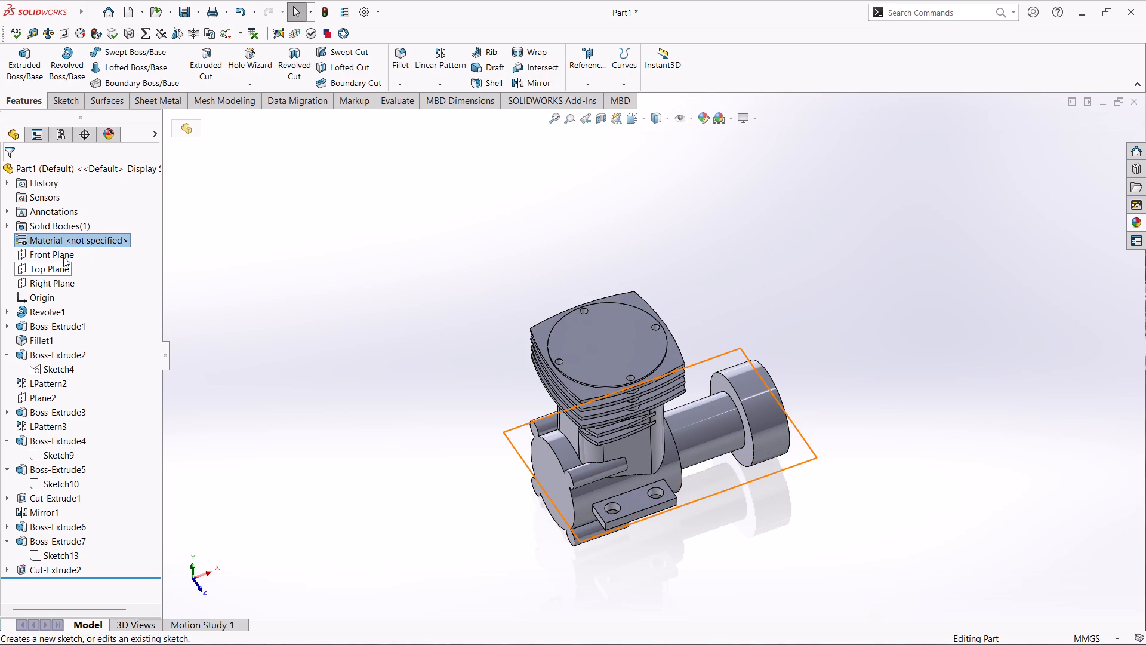
click(63, 257)
click(70, 241)
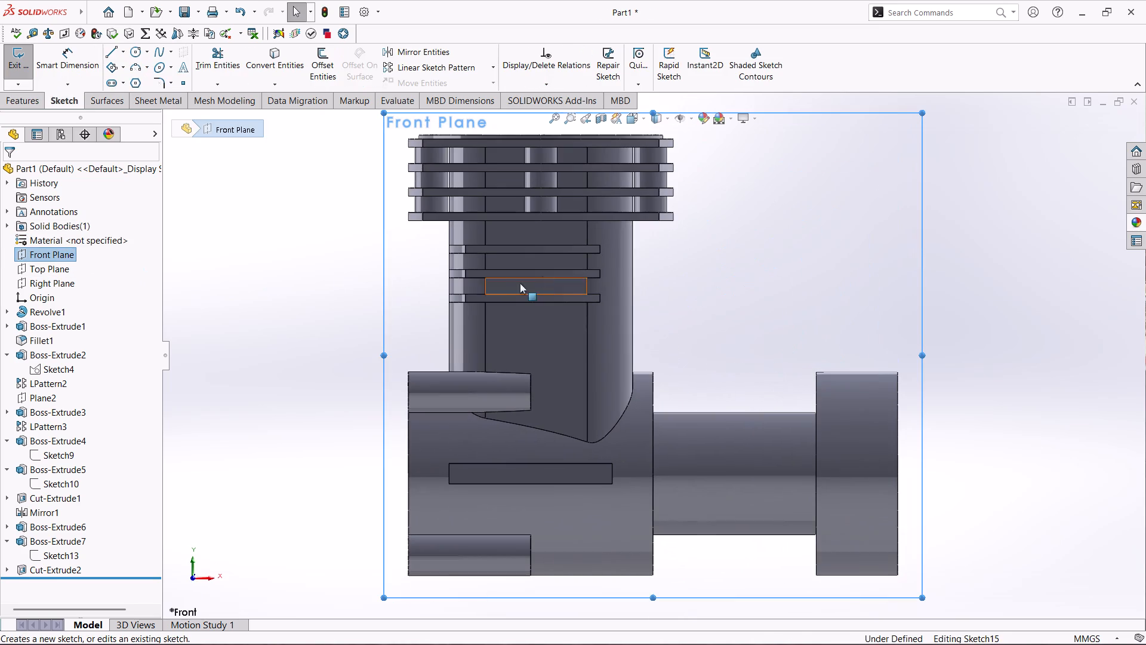
click(758, 249)
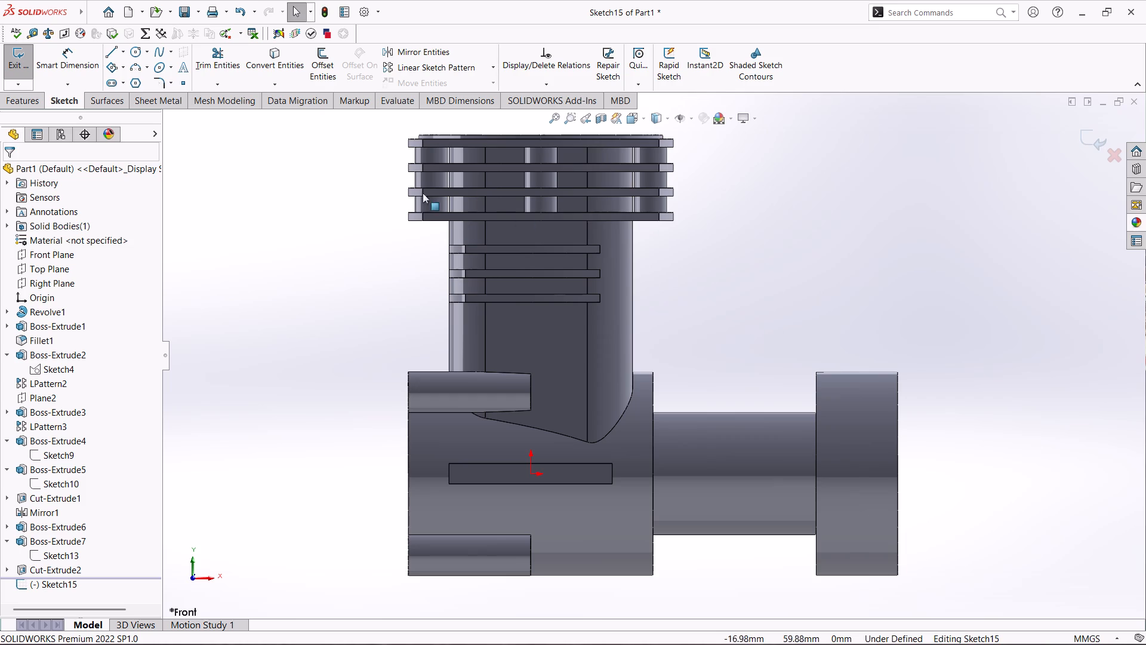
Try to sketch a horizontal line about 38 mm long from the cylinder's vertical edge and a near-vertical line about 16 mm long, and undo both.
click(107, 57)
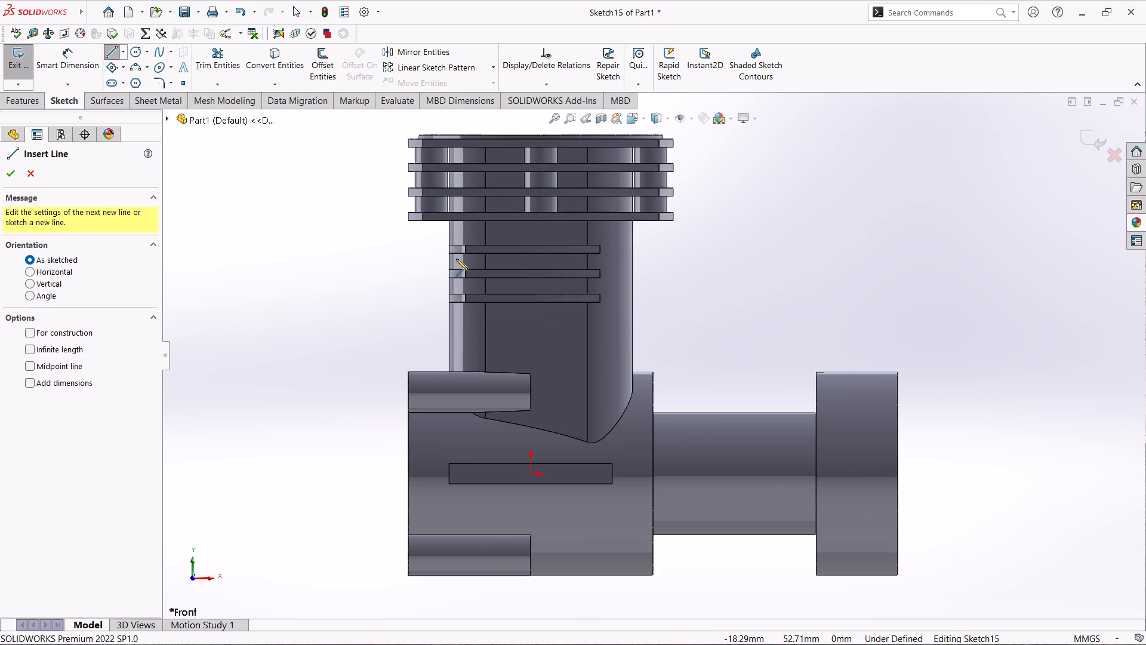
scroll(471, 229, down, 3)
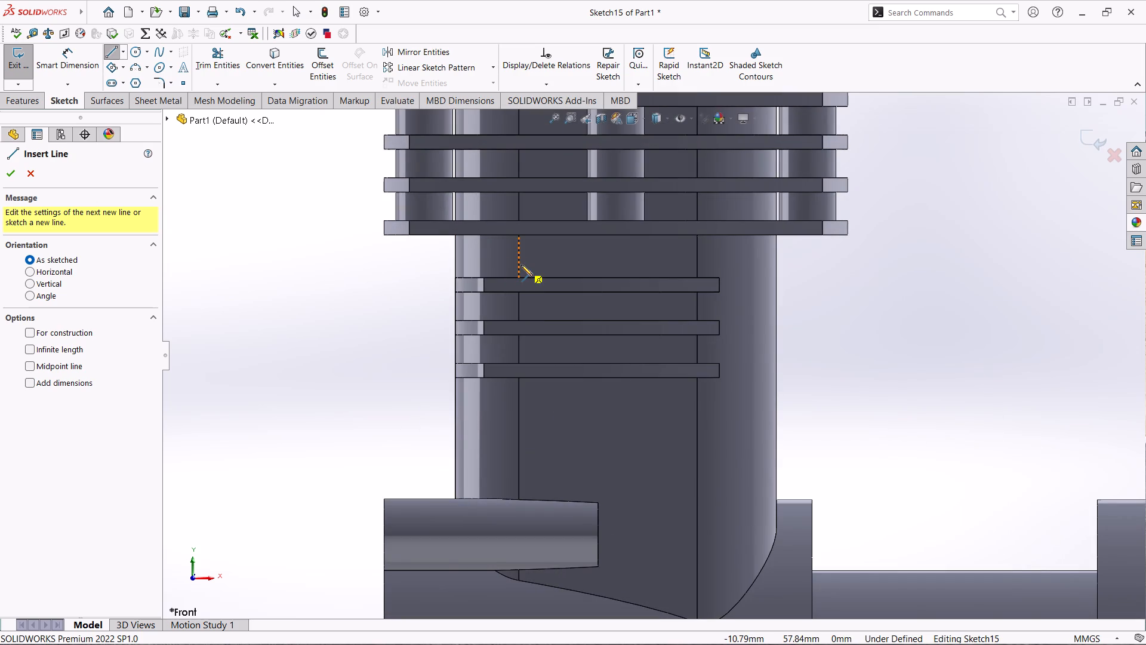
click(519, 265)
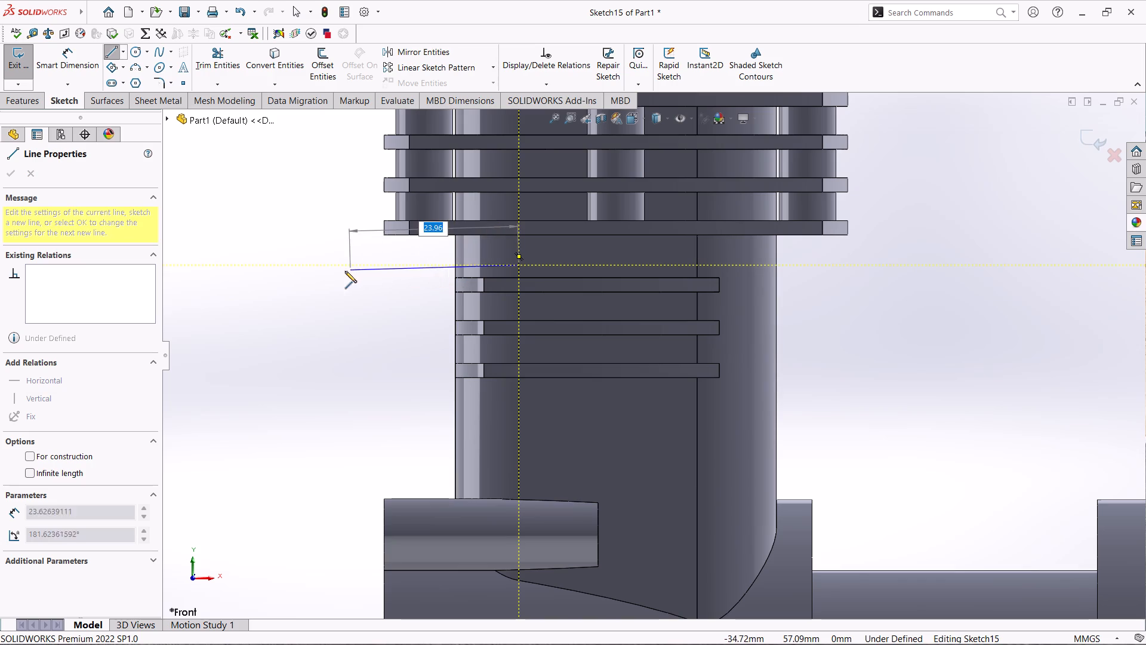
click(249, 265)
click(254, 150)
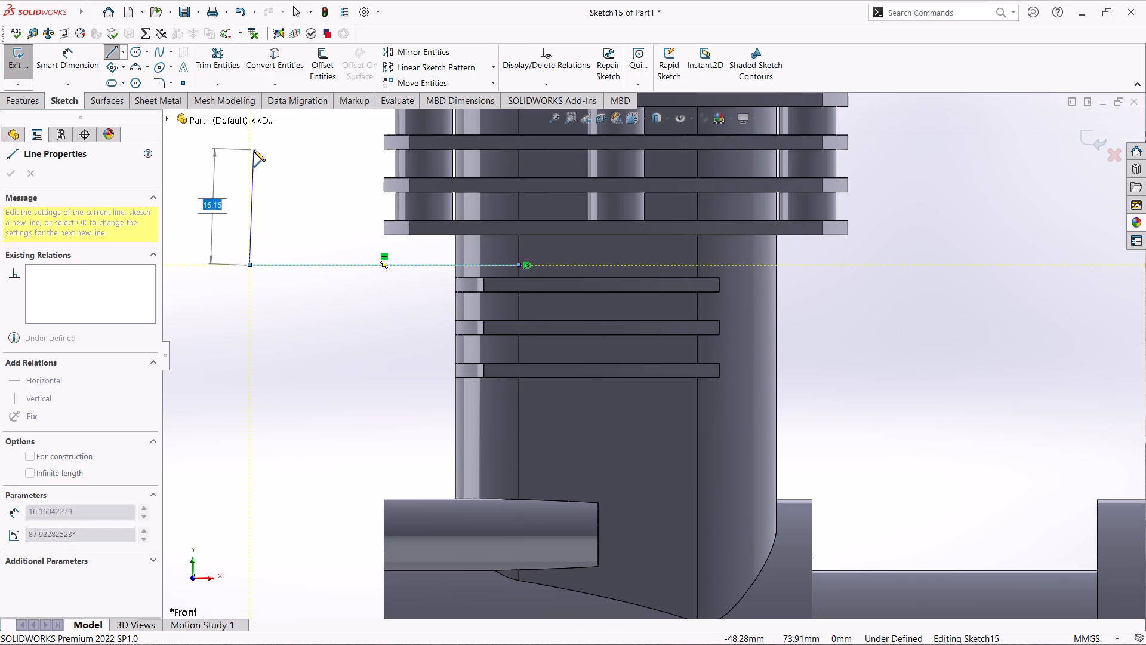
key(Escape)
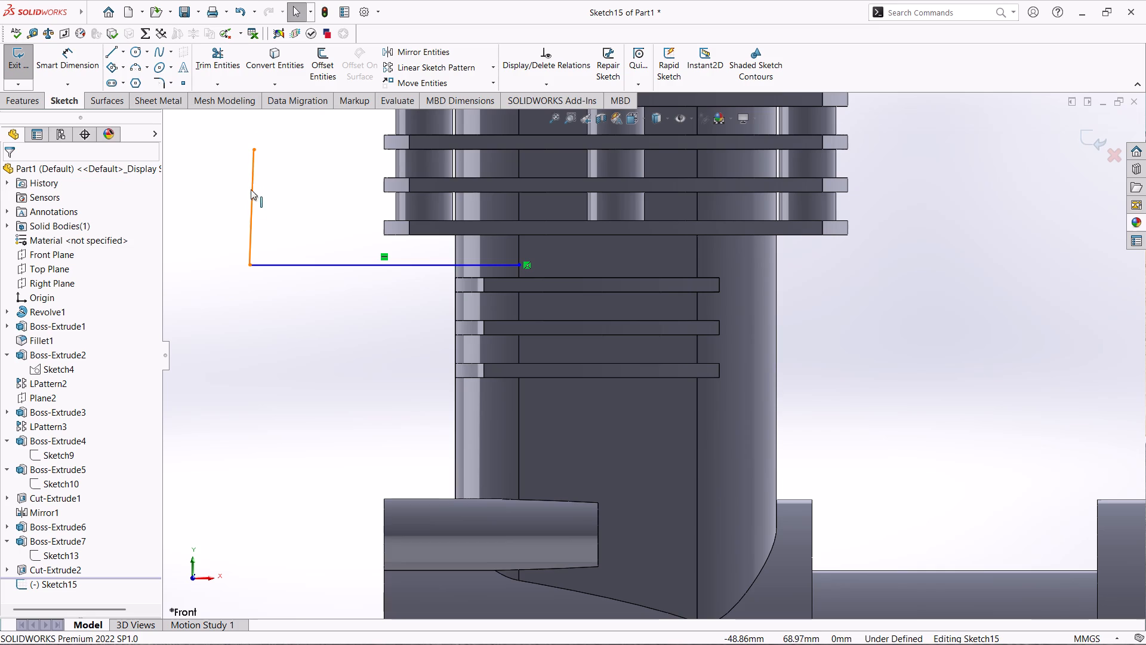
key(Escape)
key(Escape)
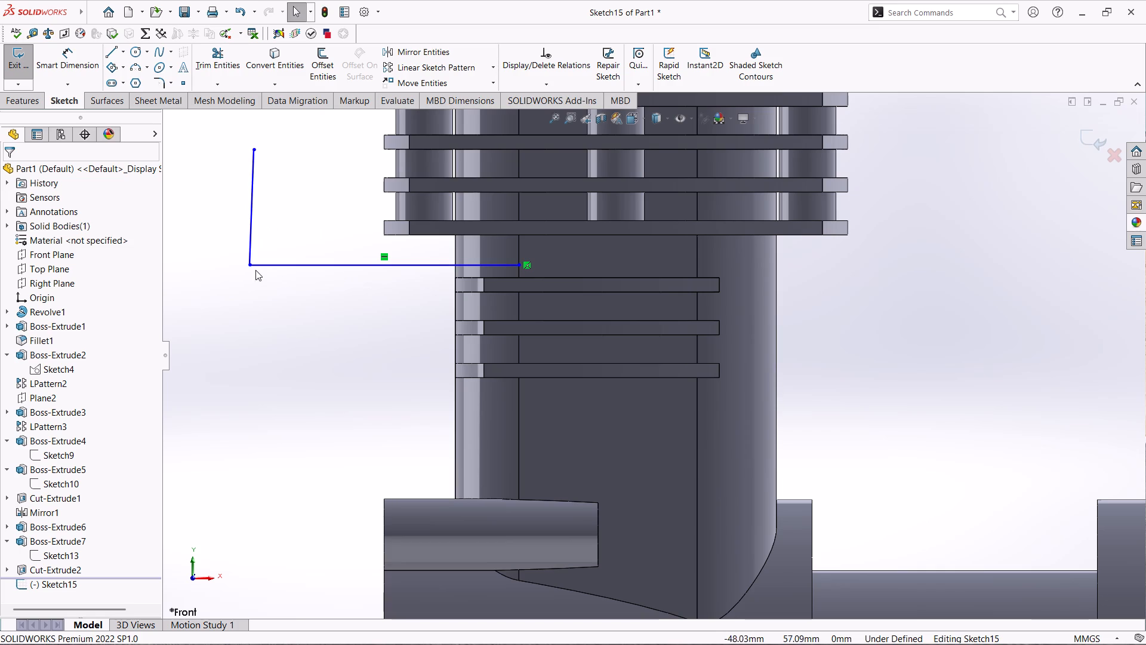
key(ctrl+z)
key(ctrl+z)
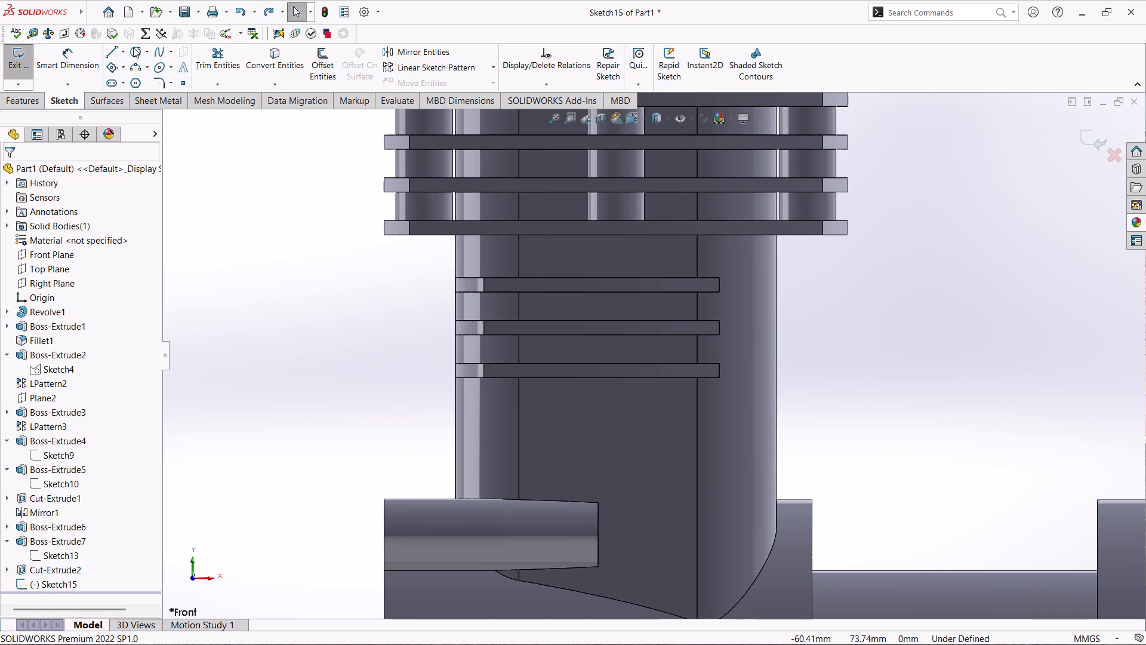
Sketch a closed stepped profile from the cylinder's vertical edge below the upper fins, about 33 mm wide and 15 mm high along that edge.
click(111, 53)
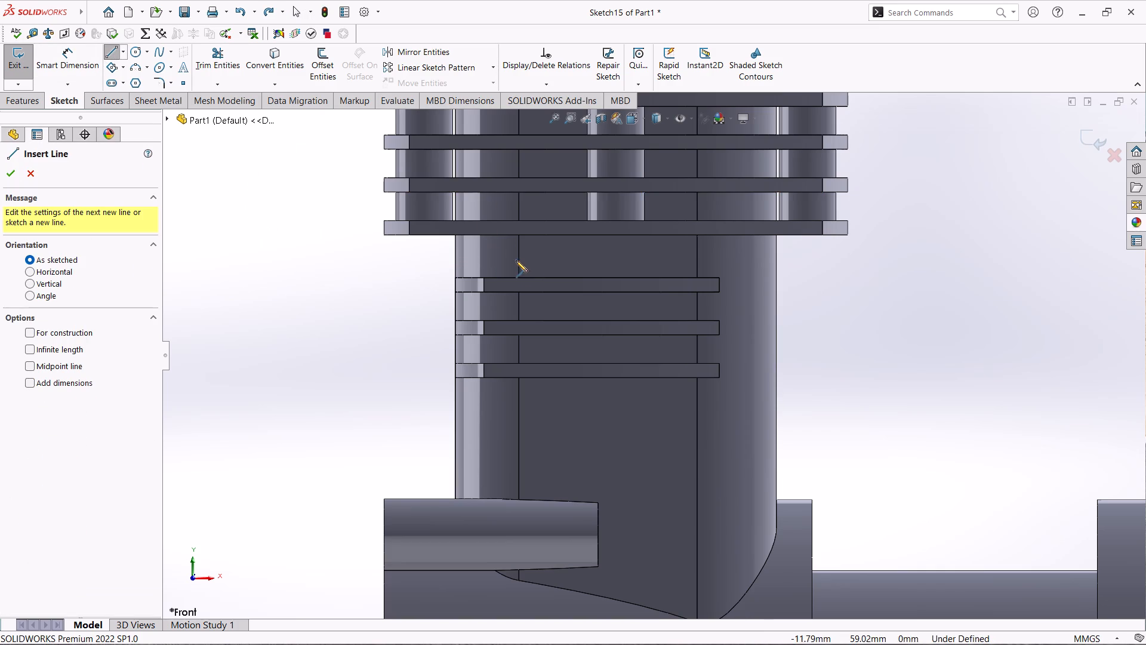
click(519, 268)
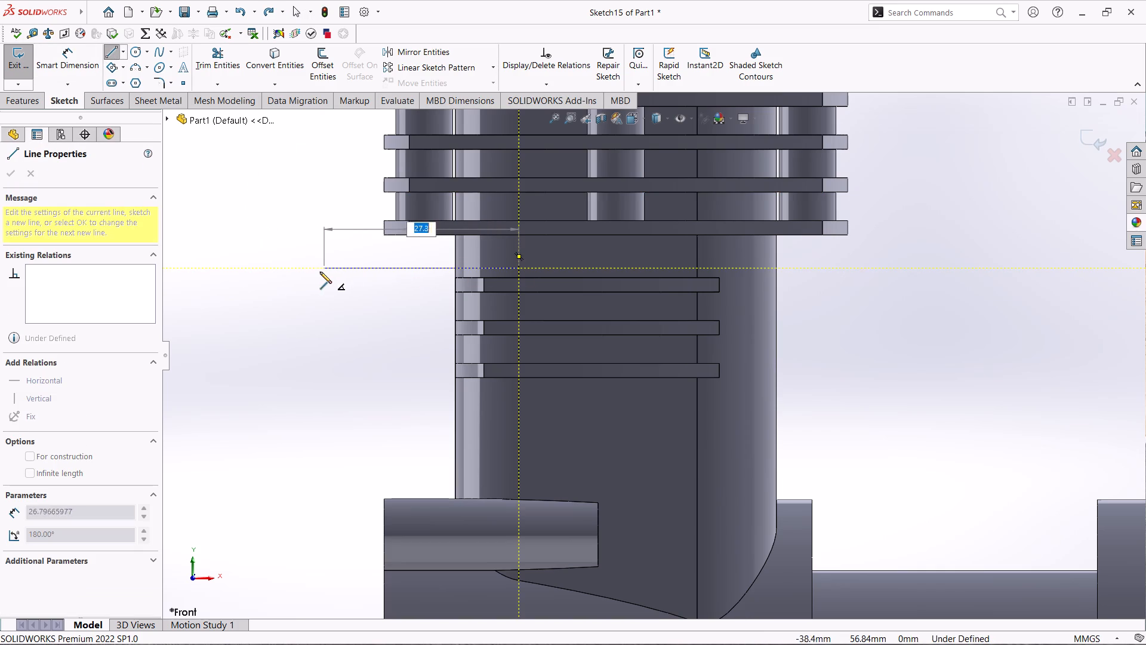
click(282, 272)
scroll(282, 272, up, 3)
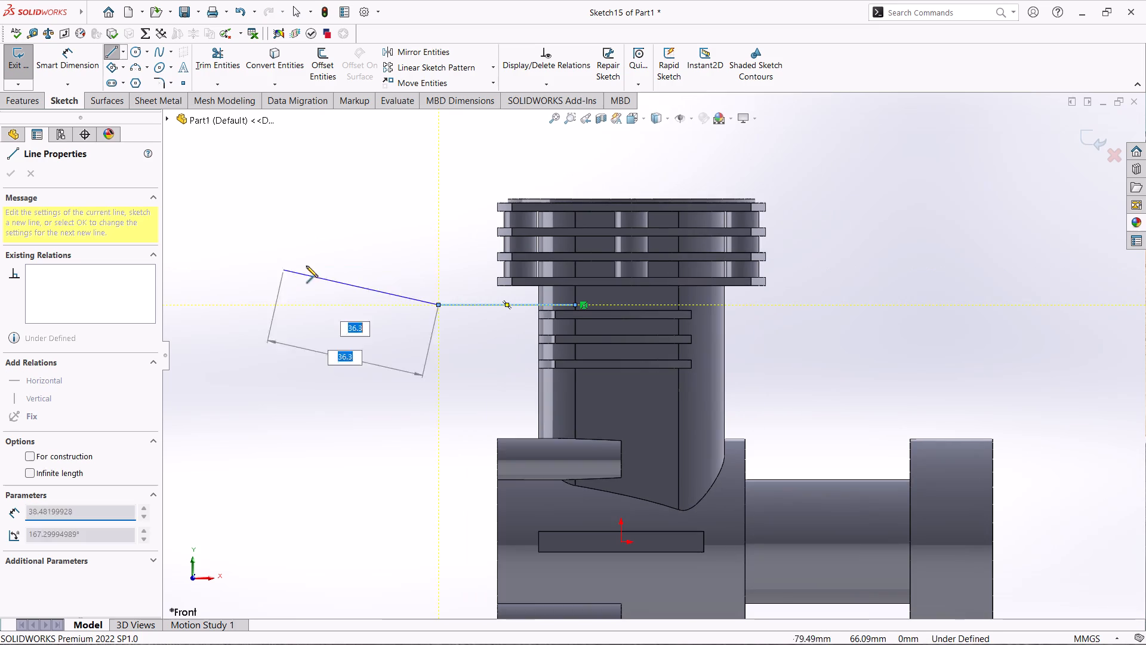
click(438, 264)
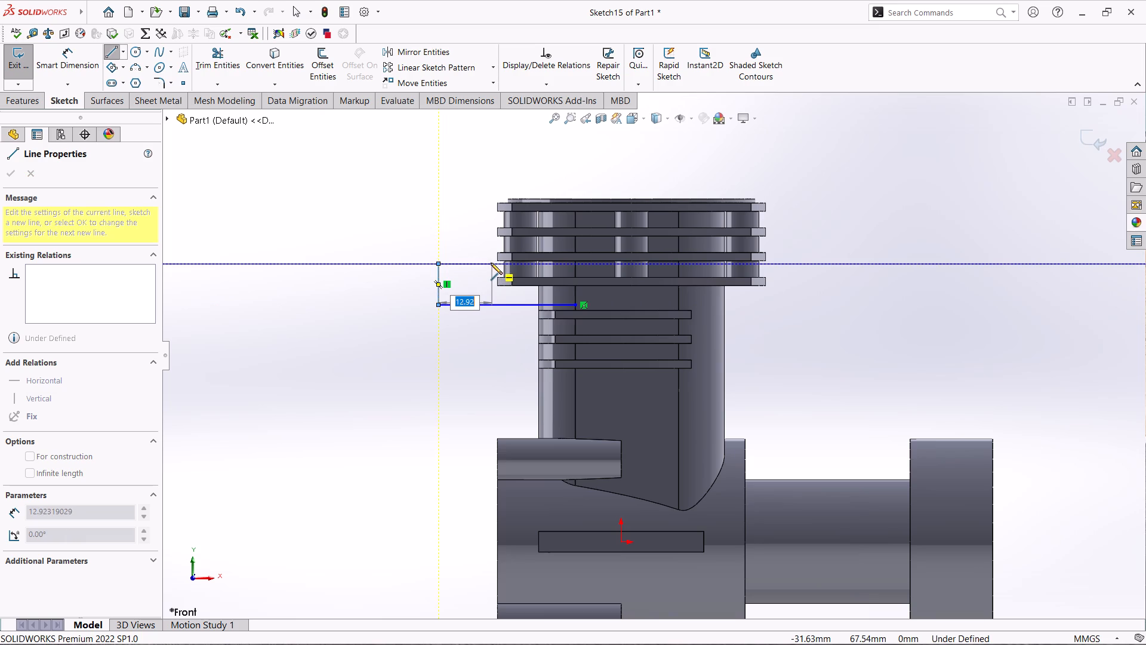
click(491, 263)
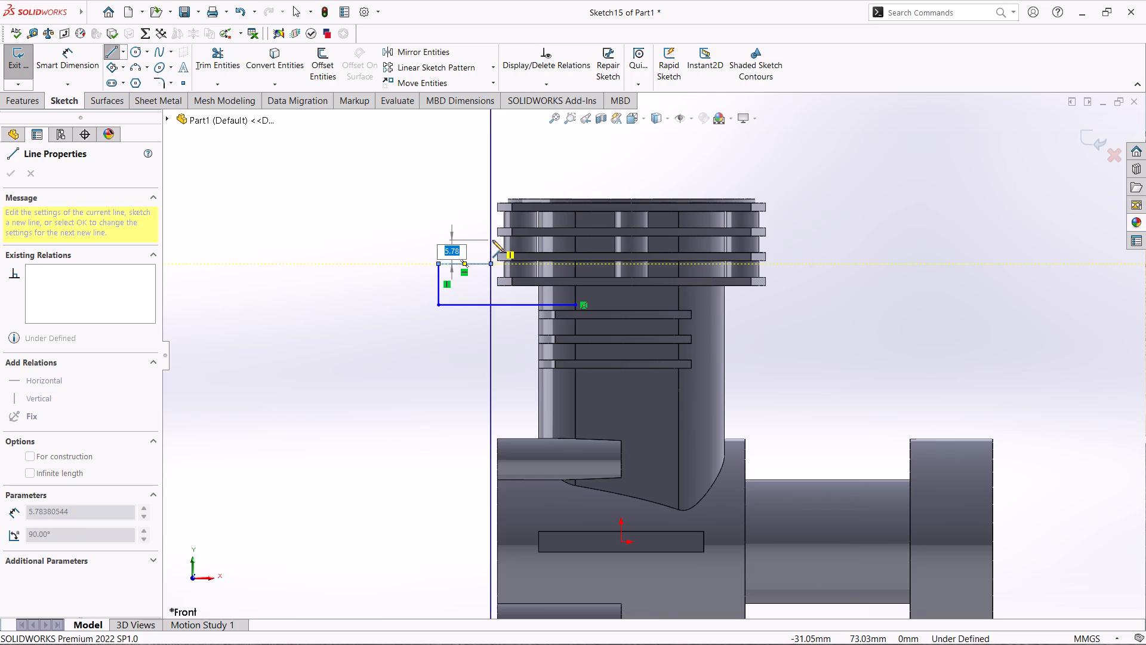
click(492, 240)
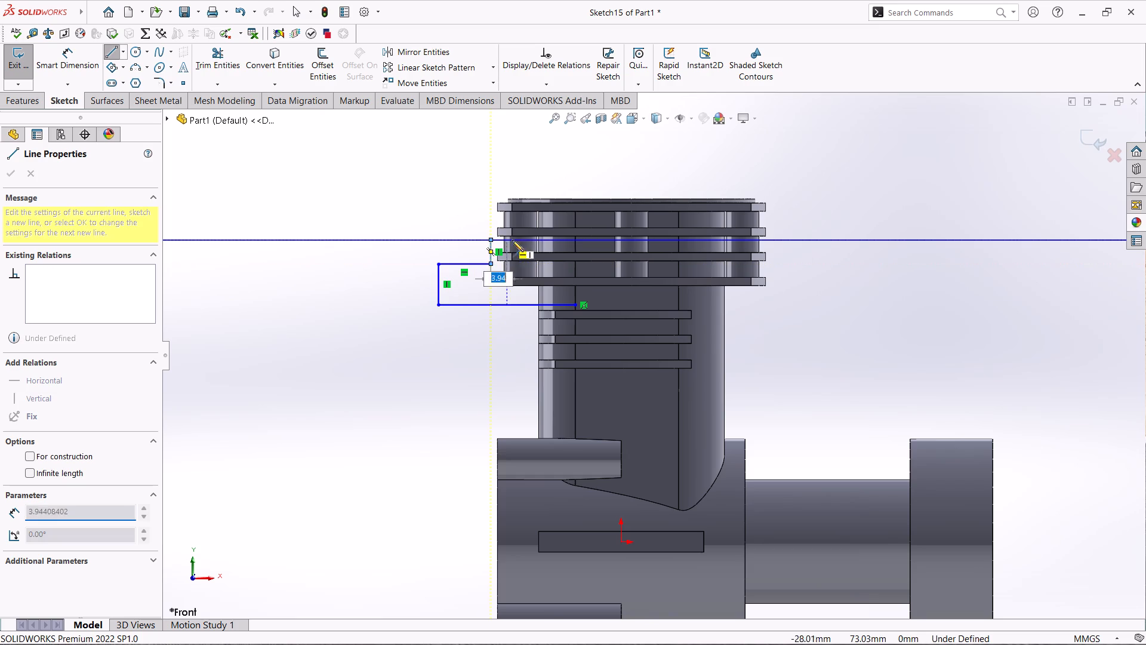
click(576, 244)
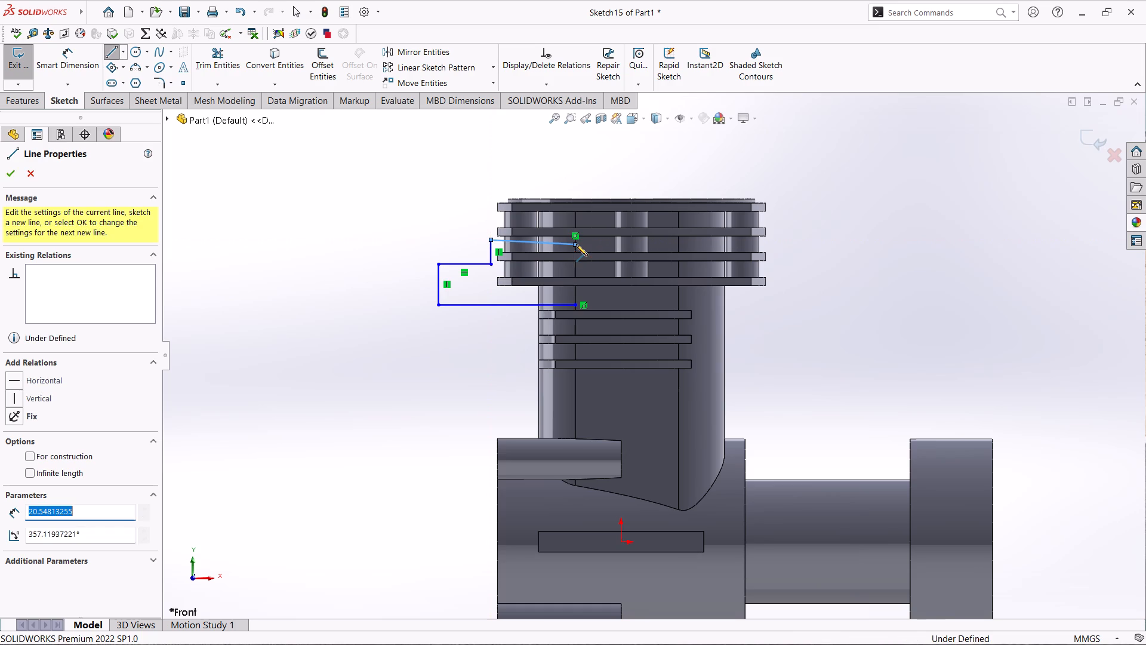
click(574, 303)
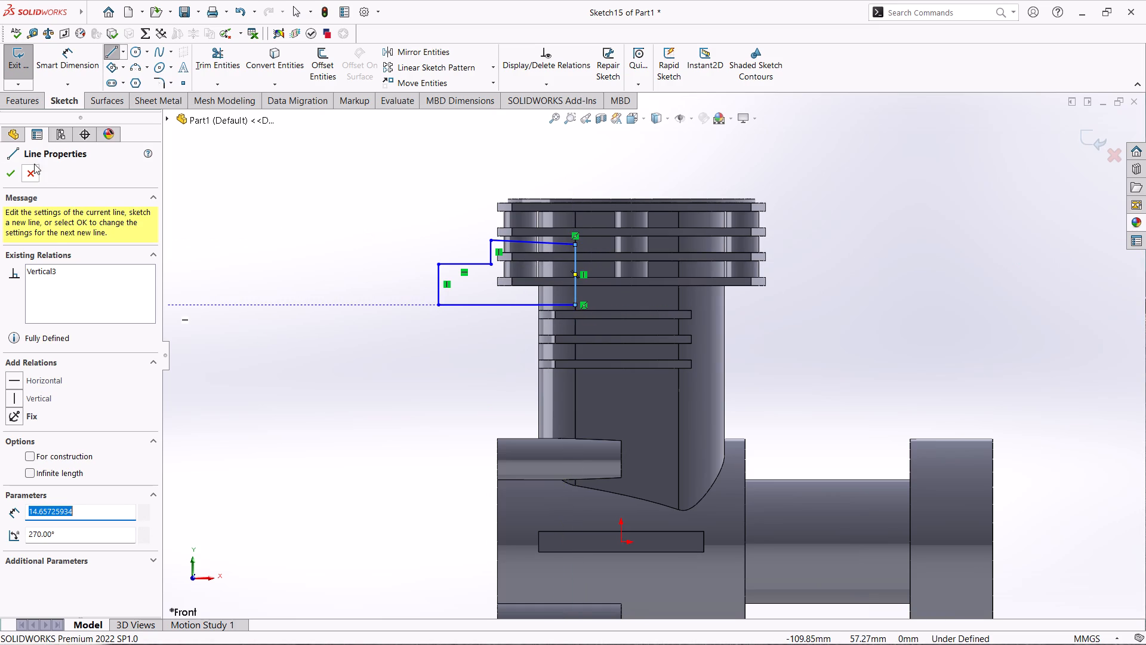
Dimension the stepped profile's bottom line to 30 mm and the horizontal width of its sloped top line to 20 mm.
click(63, 58)
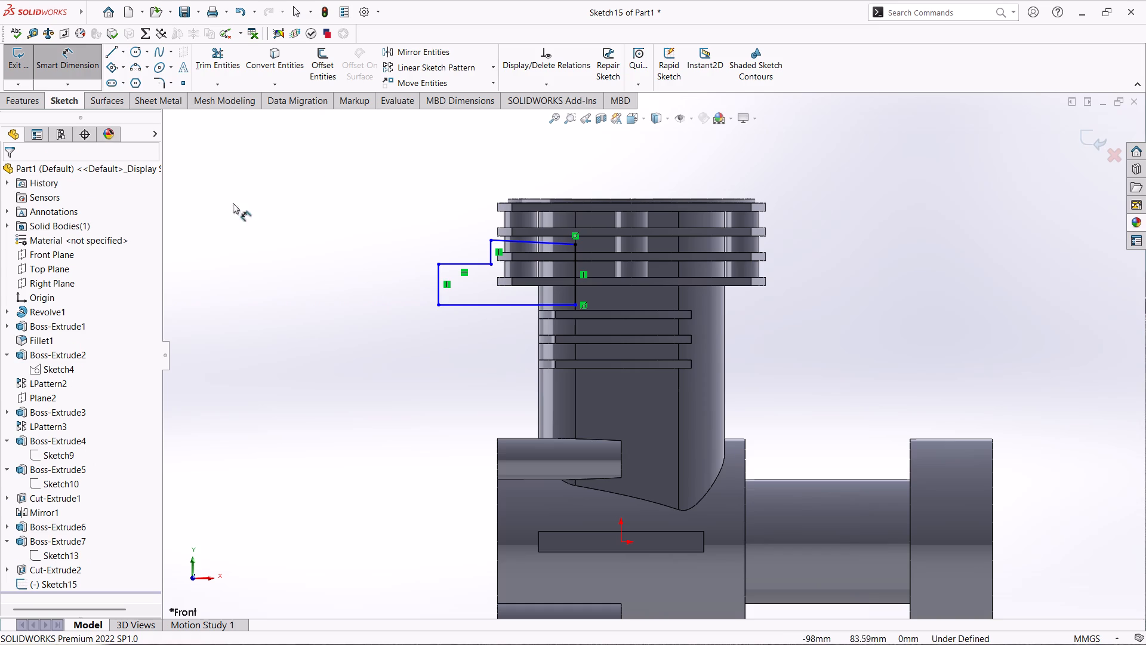
click(494, 305)
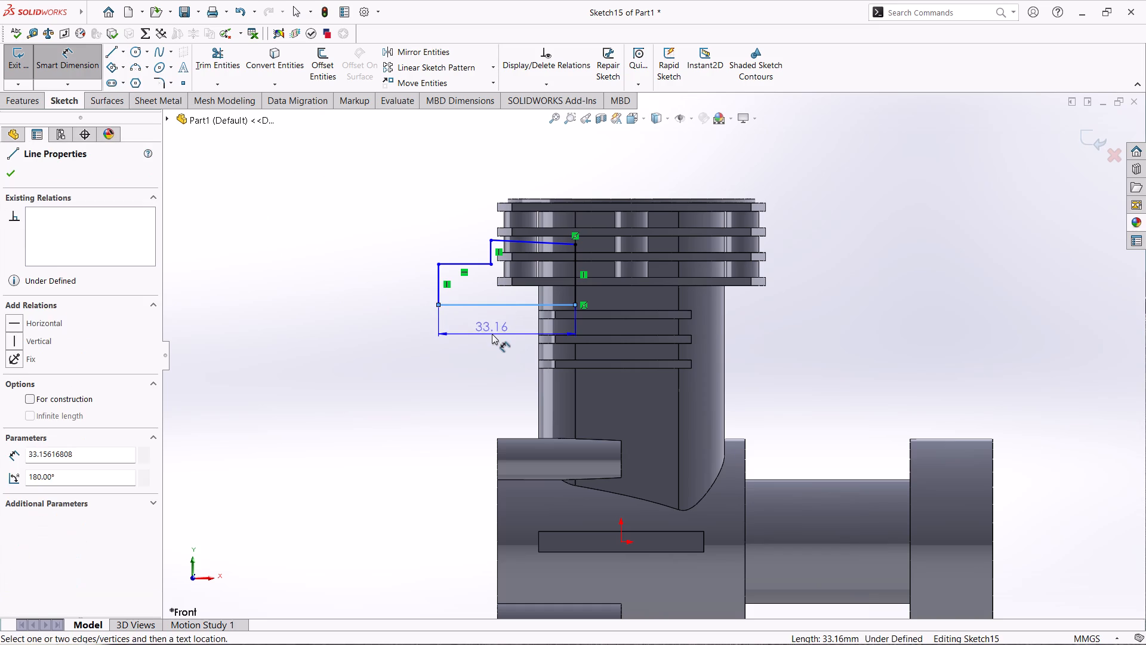
click(492, 334)
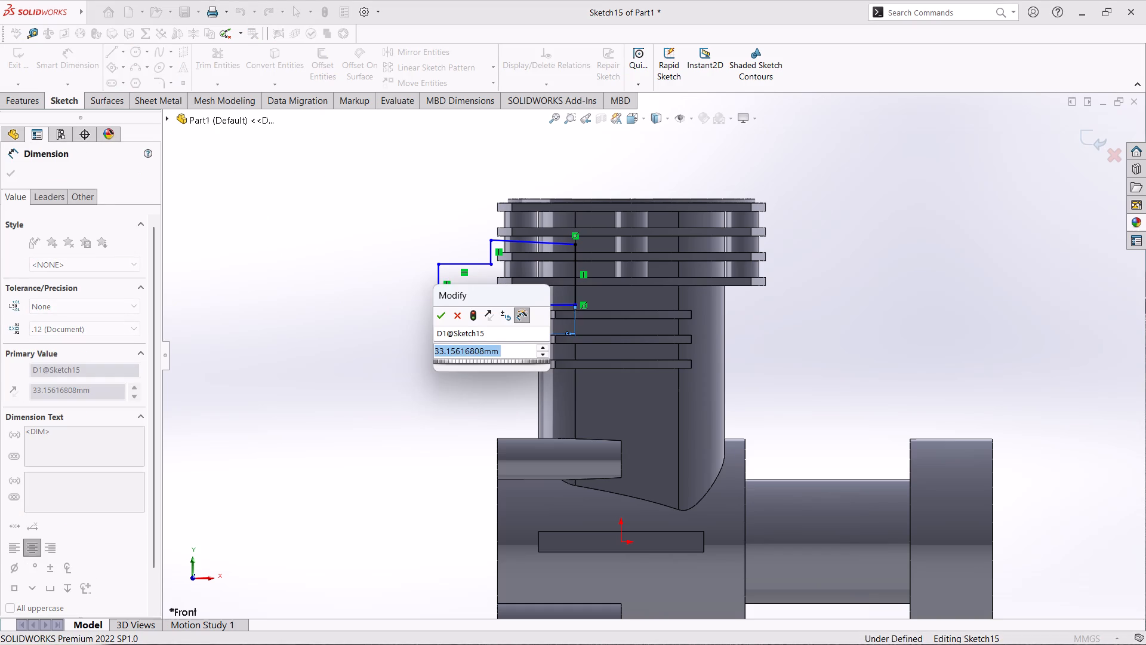
text(30)
key(Return)
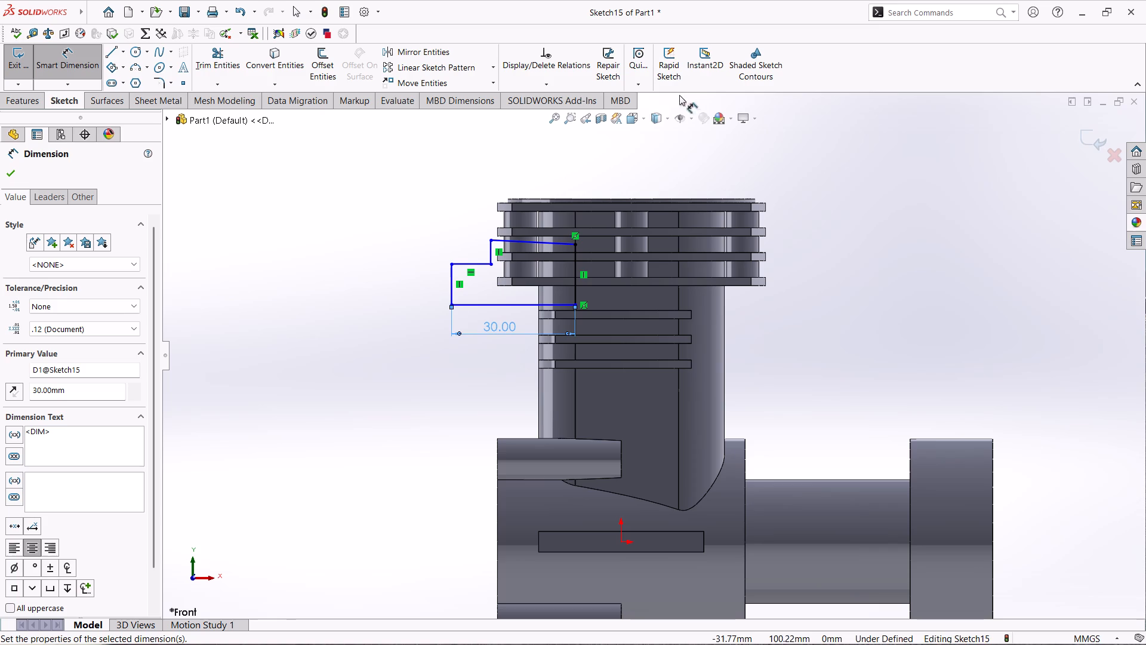
click(547, 244)
click(537, 170)
text(20)
key(Return)
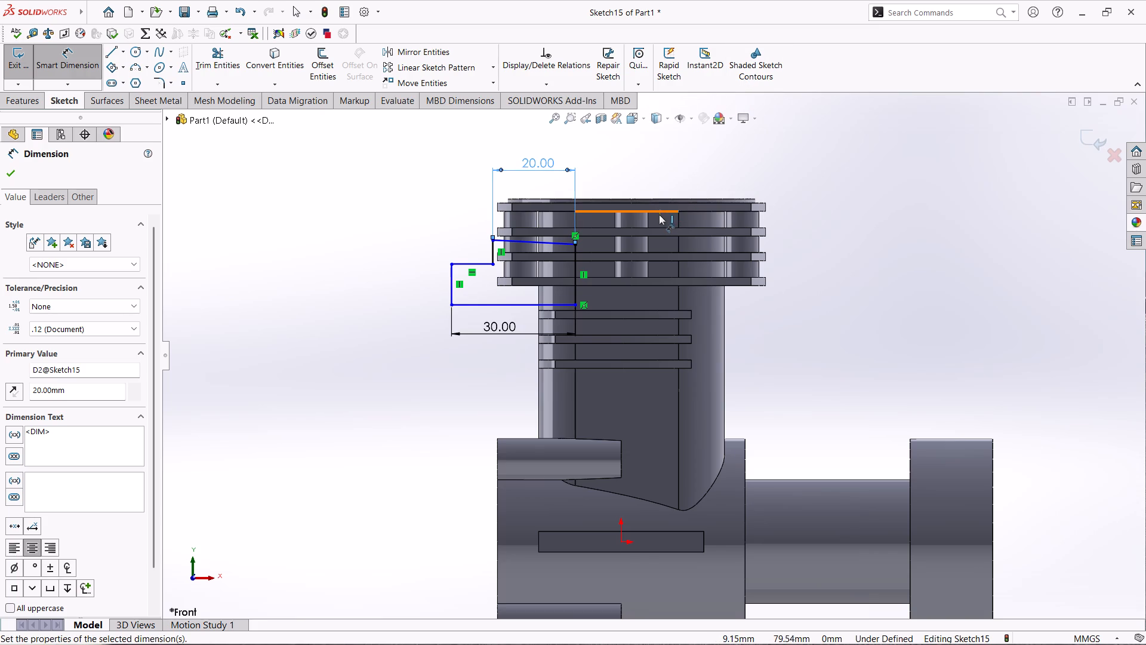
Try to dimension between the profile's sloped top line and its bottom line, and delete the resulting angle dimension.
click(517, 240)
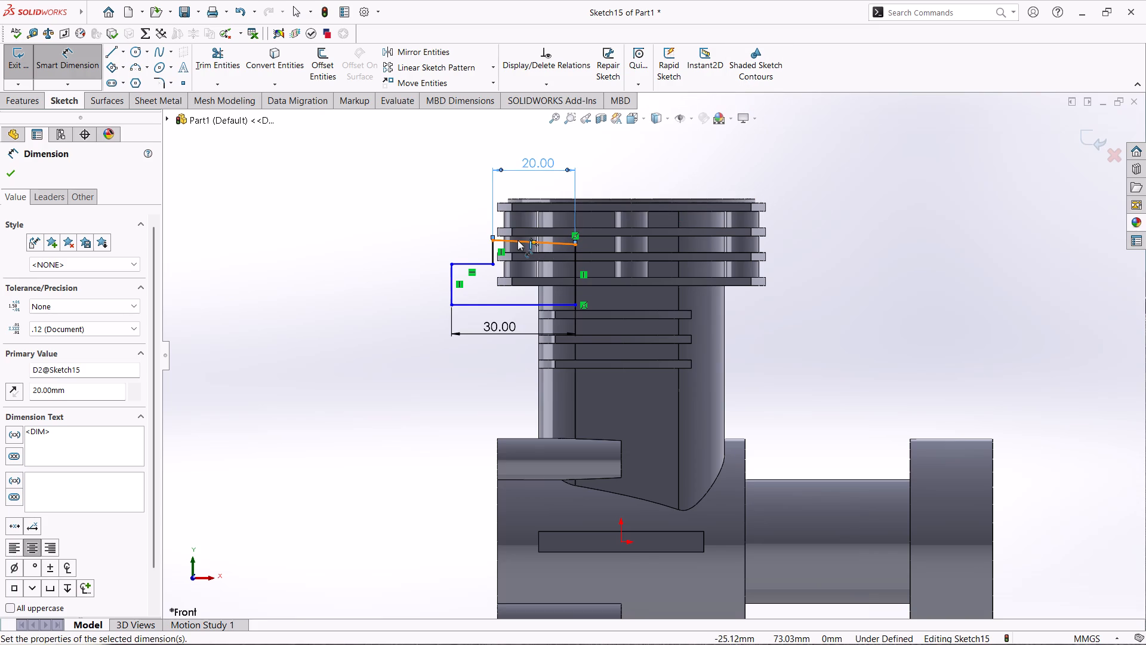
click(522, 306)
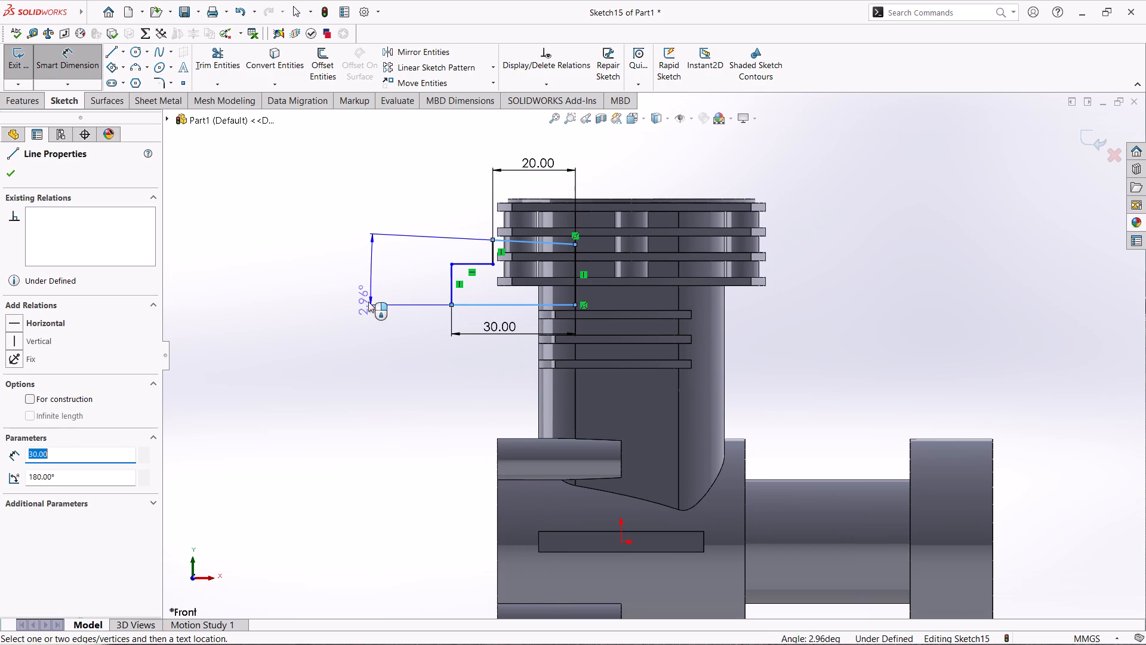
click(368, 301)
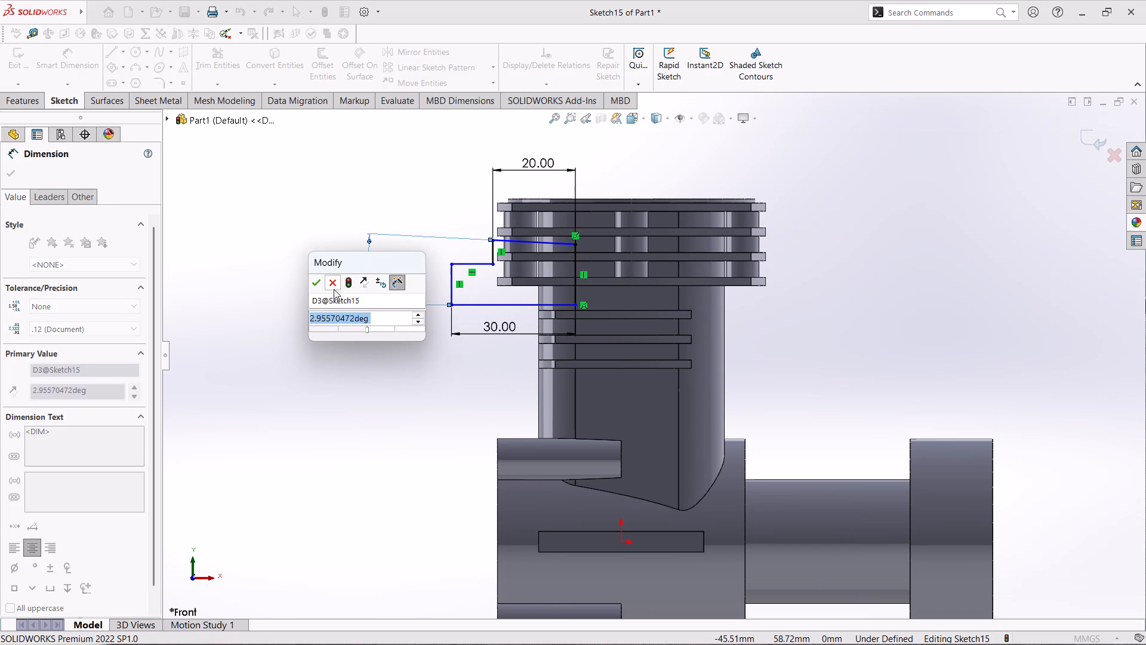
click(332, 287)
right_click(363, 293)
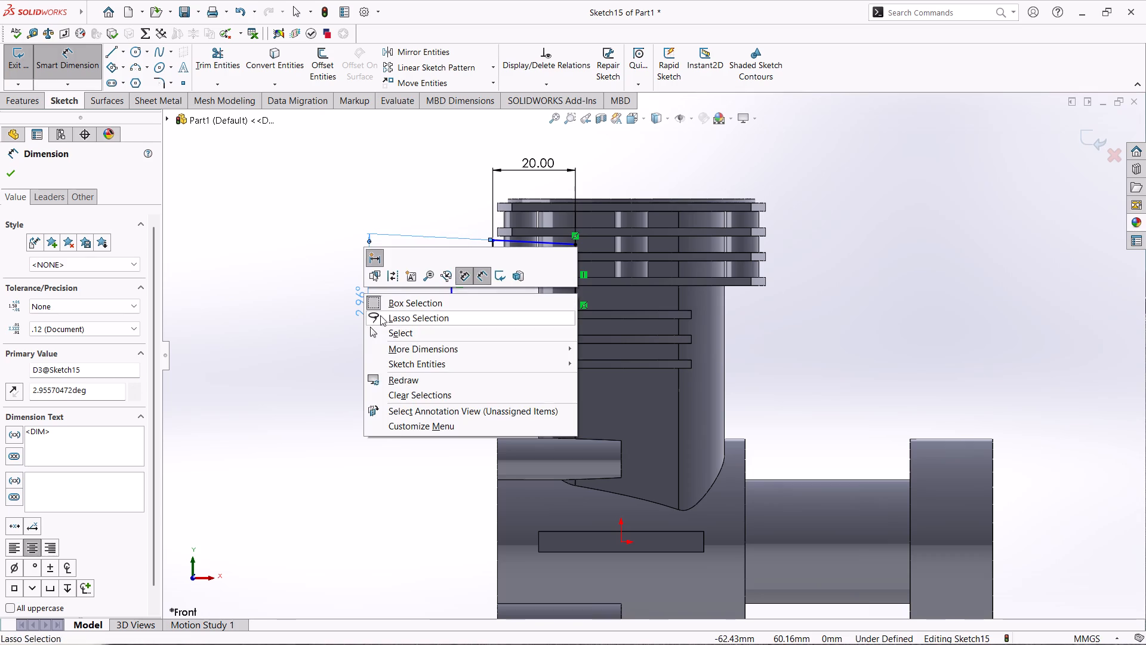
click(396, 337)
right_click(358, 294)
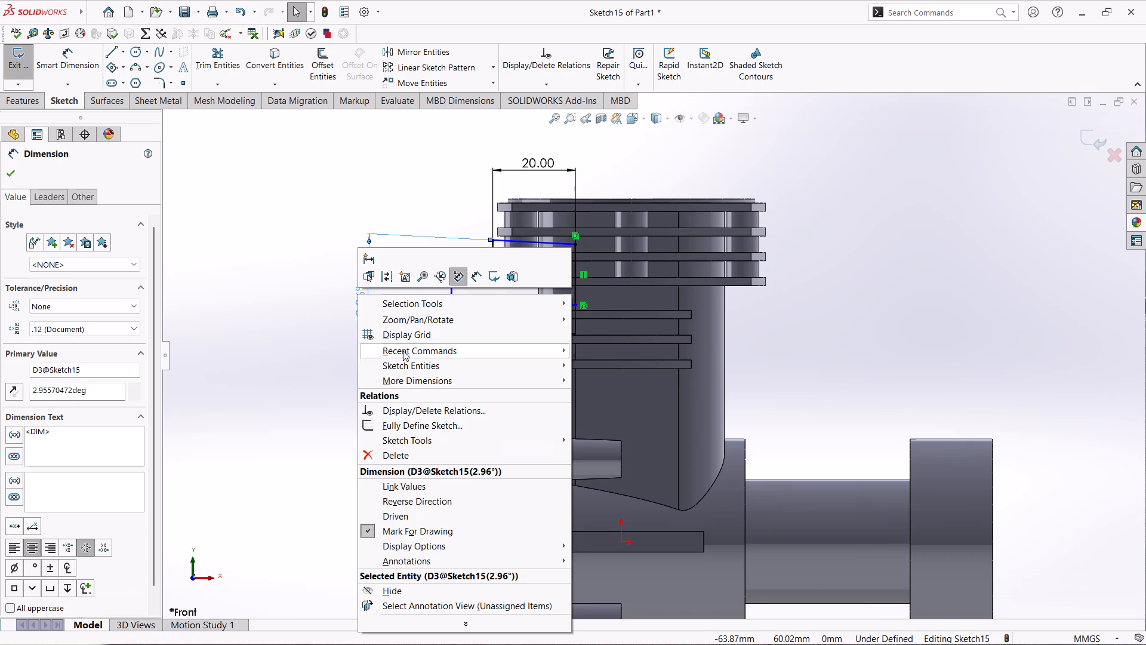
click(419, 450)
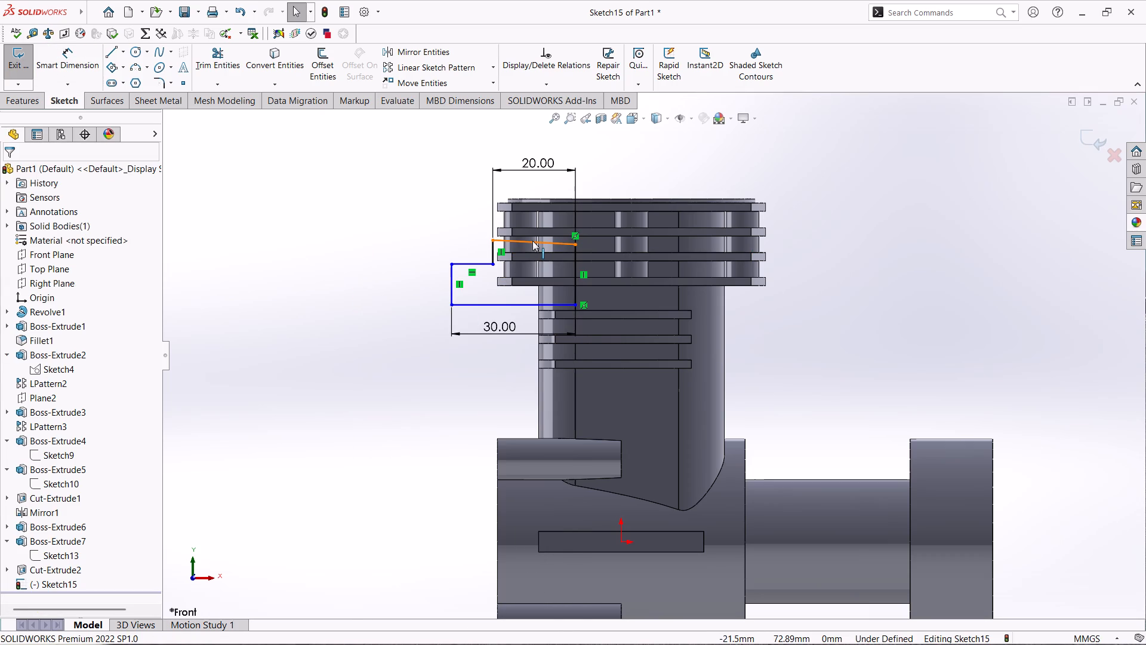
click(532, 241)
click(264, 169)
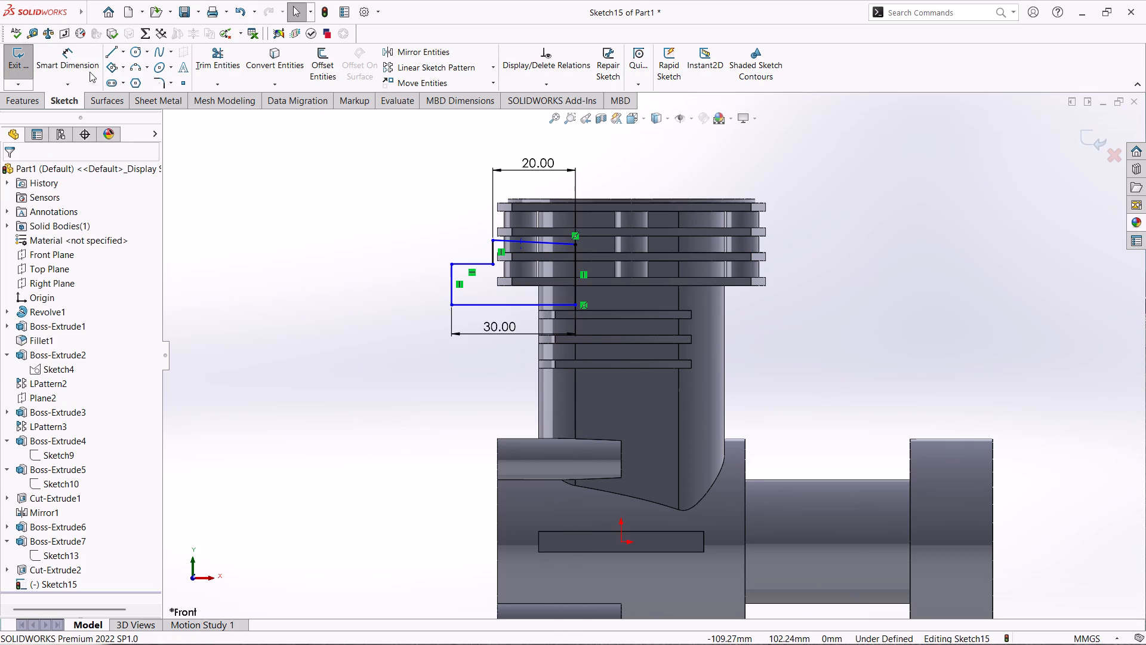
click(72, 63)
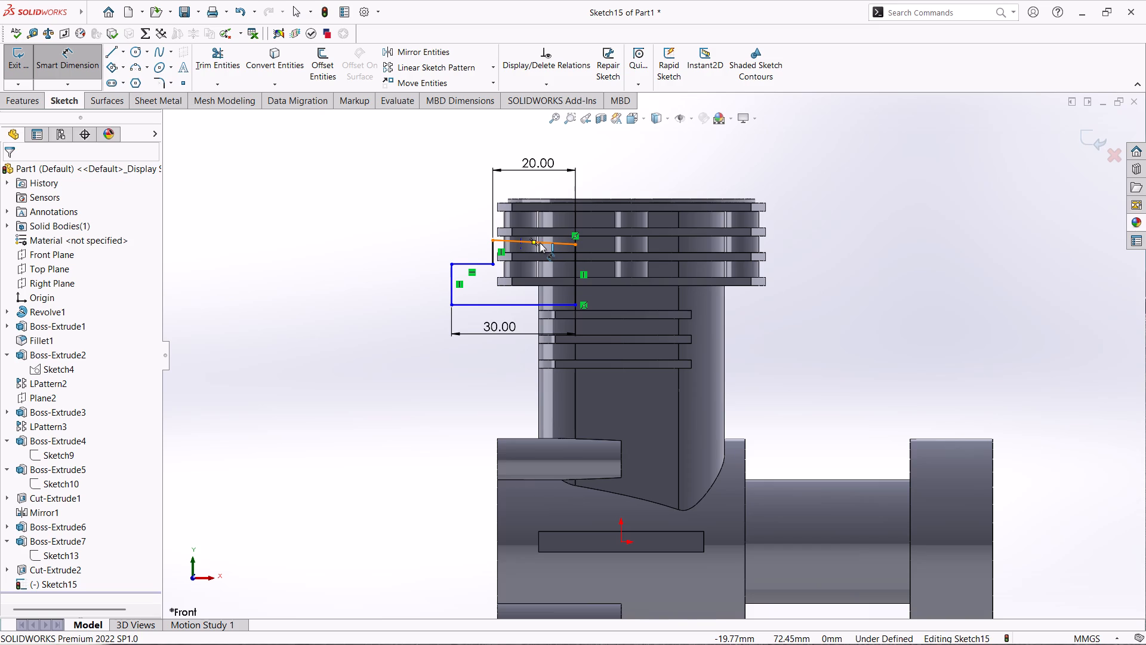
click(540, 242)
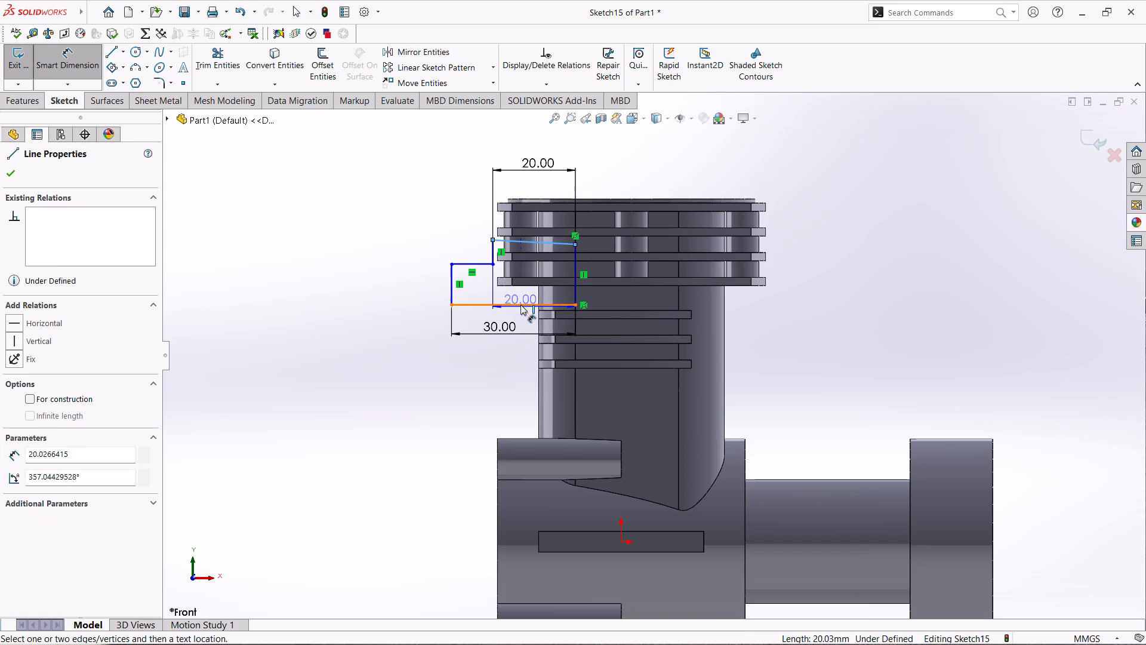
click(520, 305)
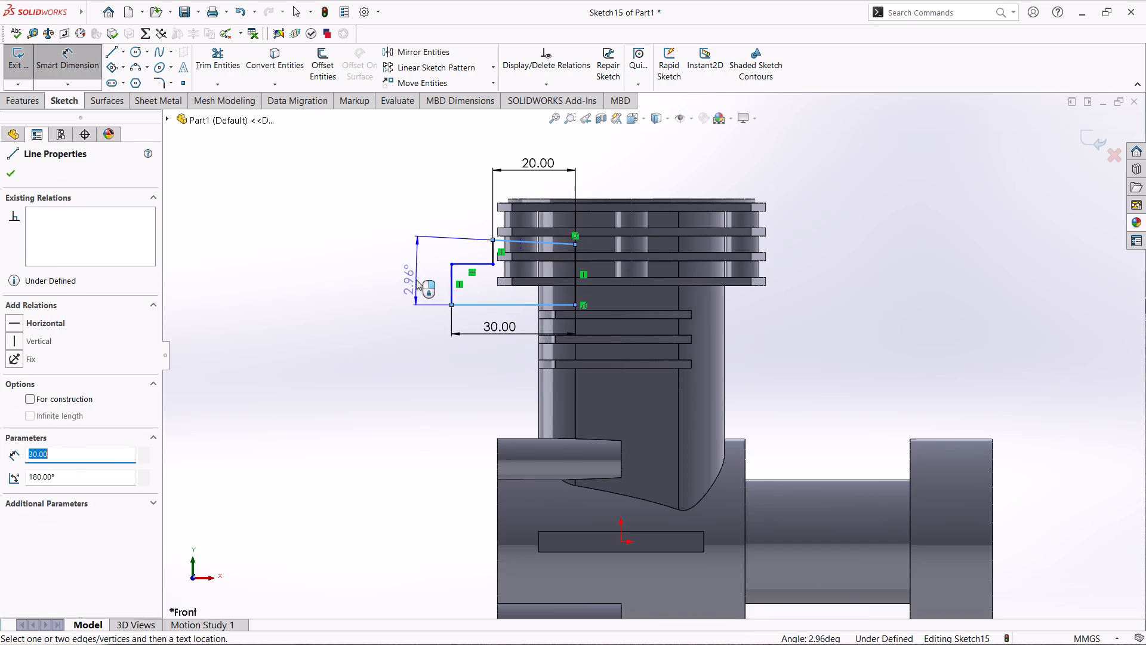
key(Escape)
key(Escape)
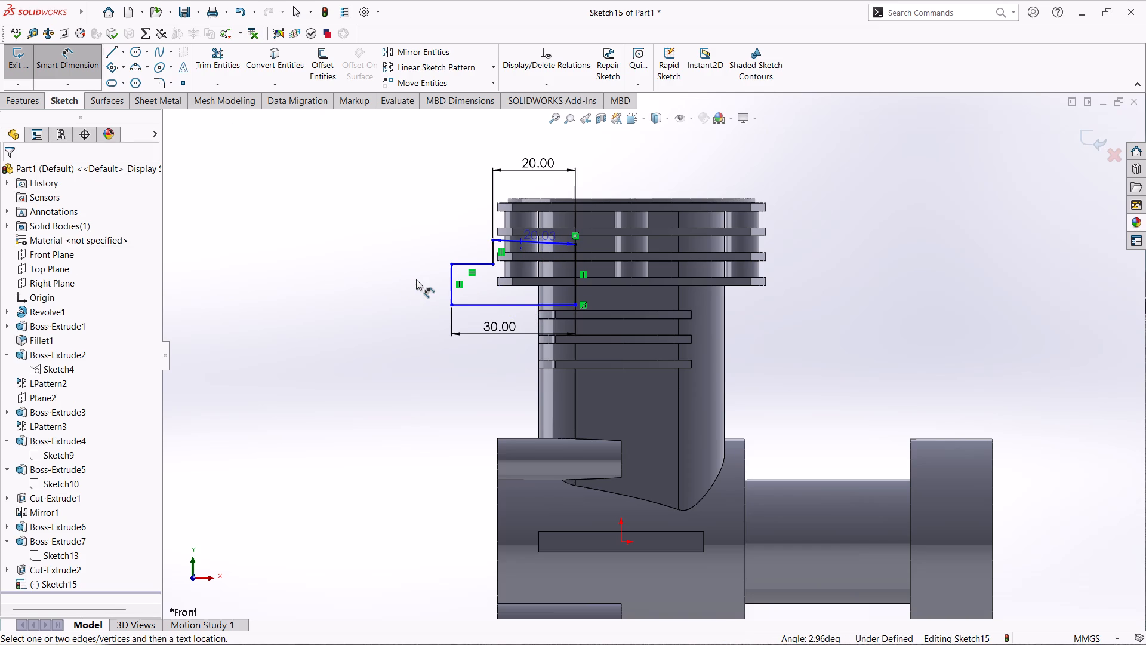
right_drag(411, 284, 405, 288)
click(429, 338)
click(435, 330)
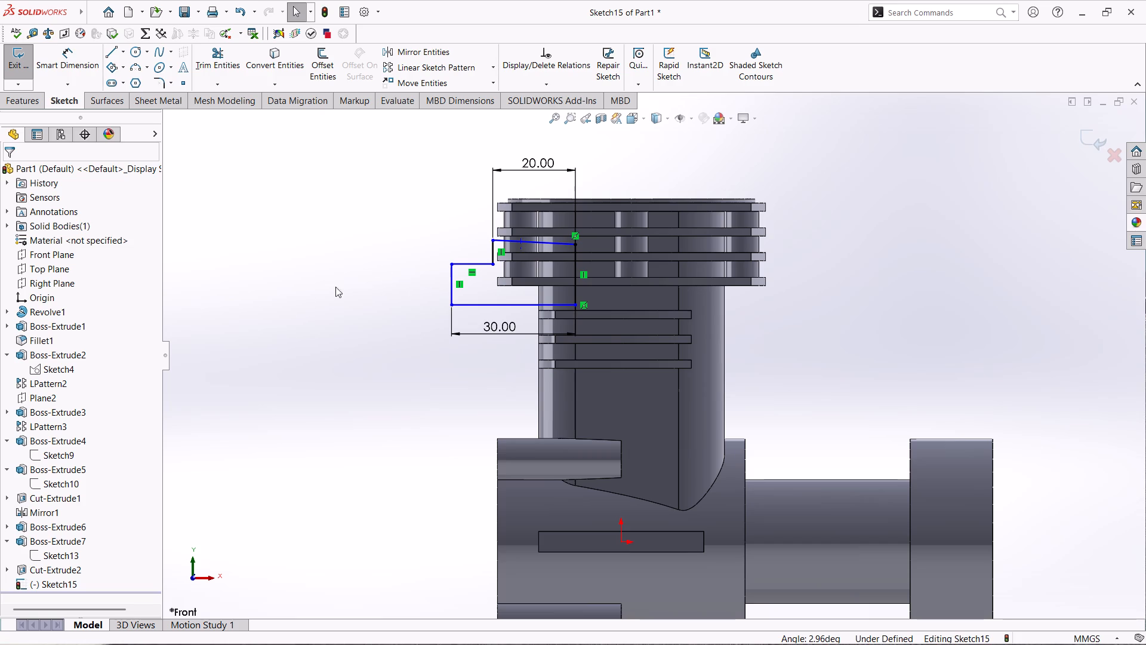
Make the profile's sloped top line horizontal with a Horizontal relation.
click(538, 241)
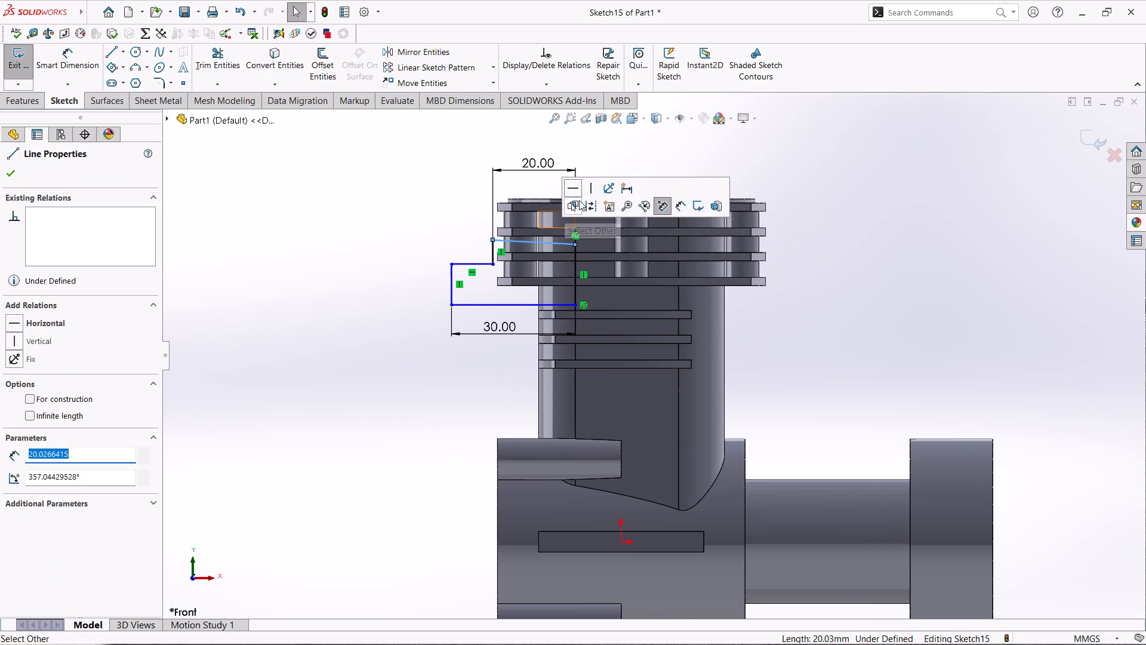
click(575, 186)
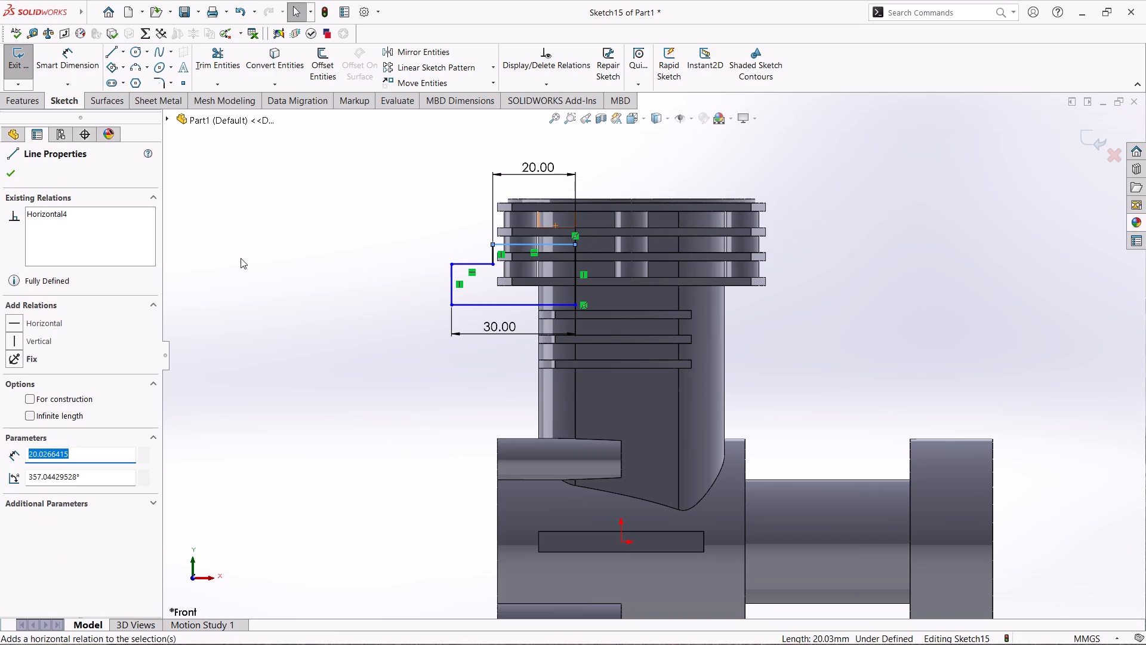
click(257, 252)
Dimension the stepped profile's overall height to 14 mm and the height of its lower outer step to 12 mm.
click(88, 60)
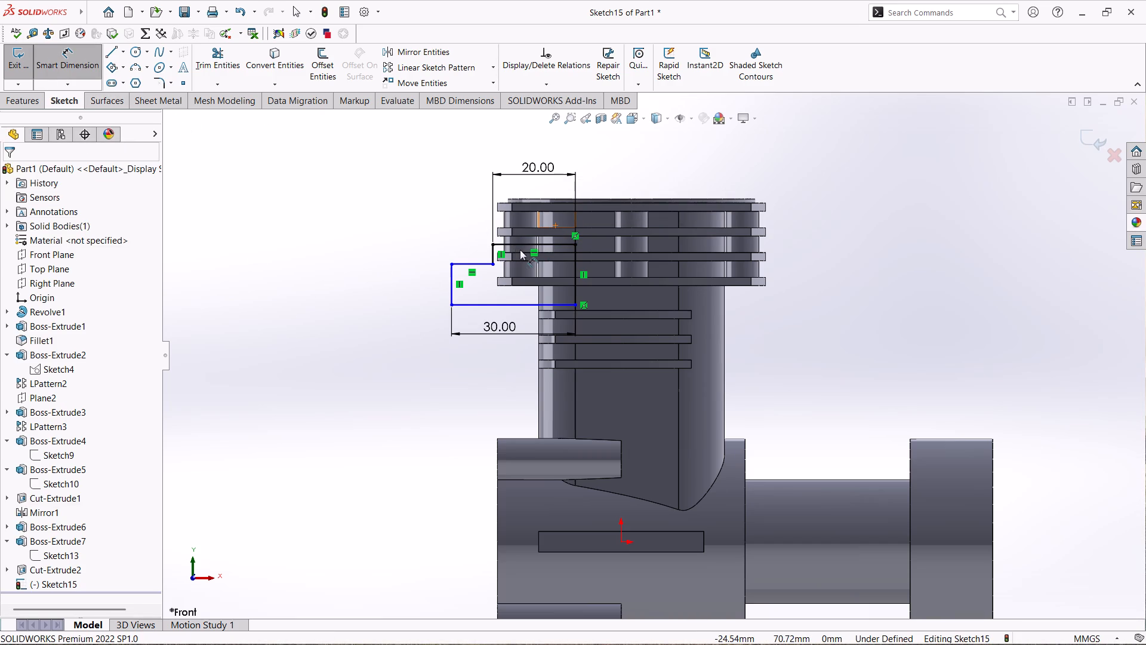
click(513, 247)
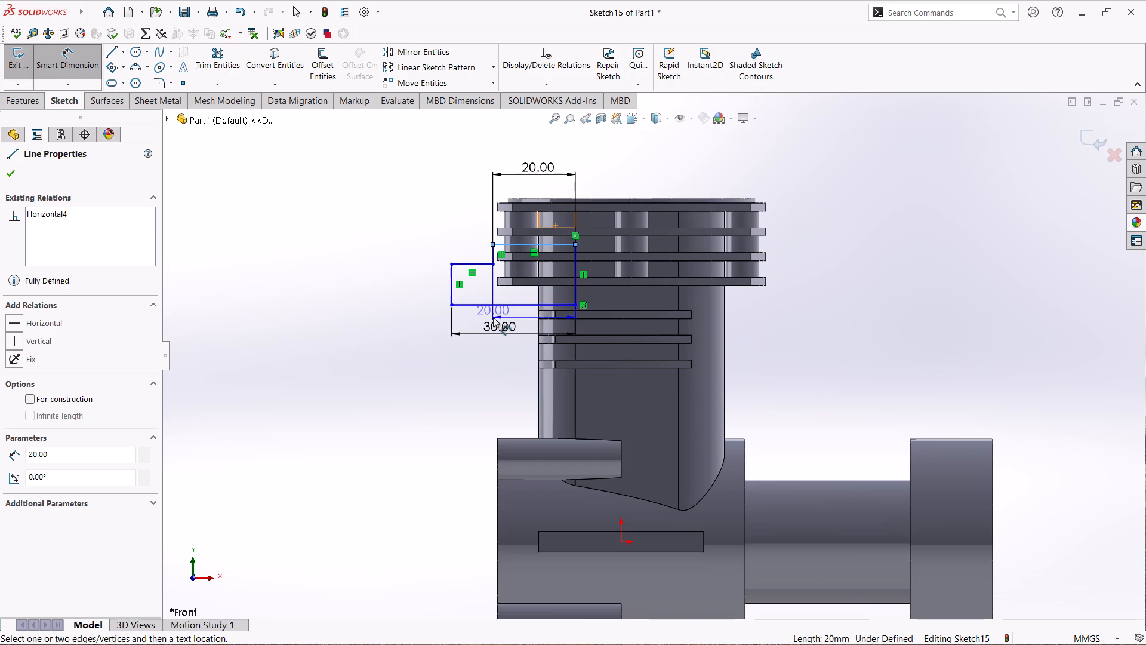
click(495, 306)
click(390, 308)
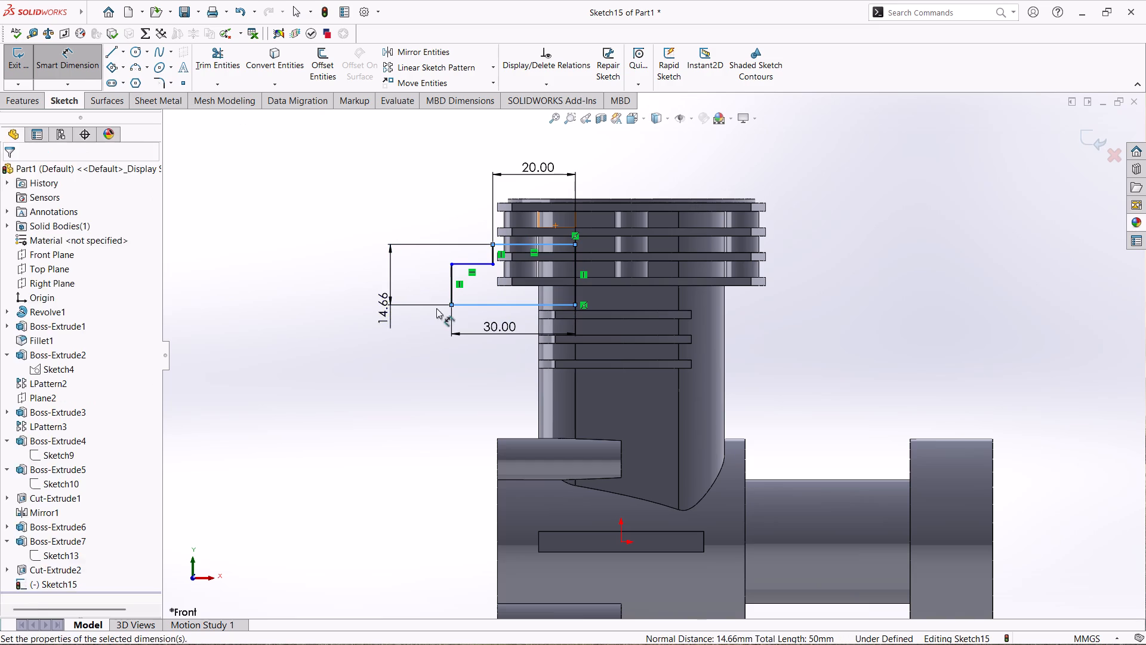
text(14)
key(Return)
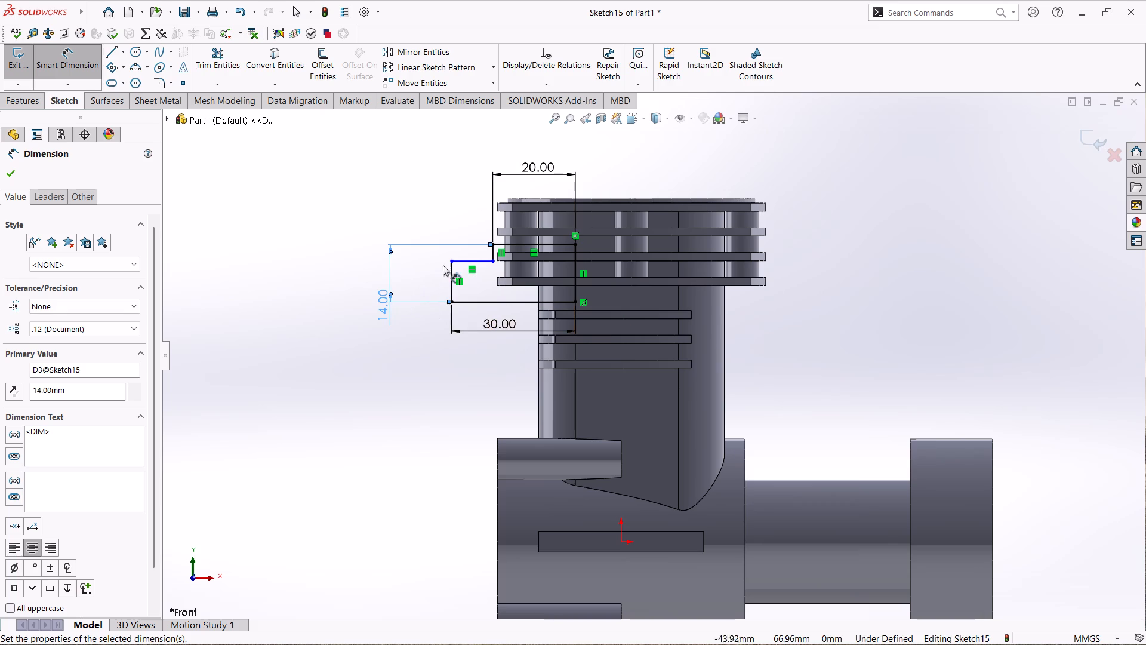
click(460, 260)
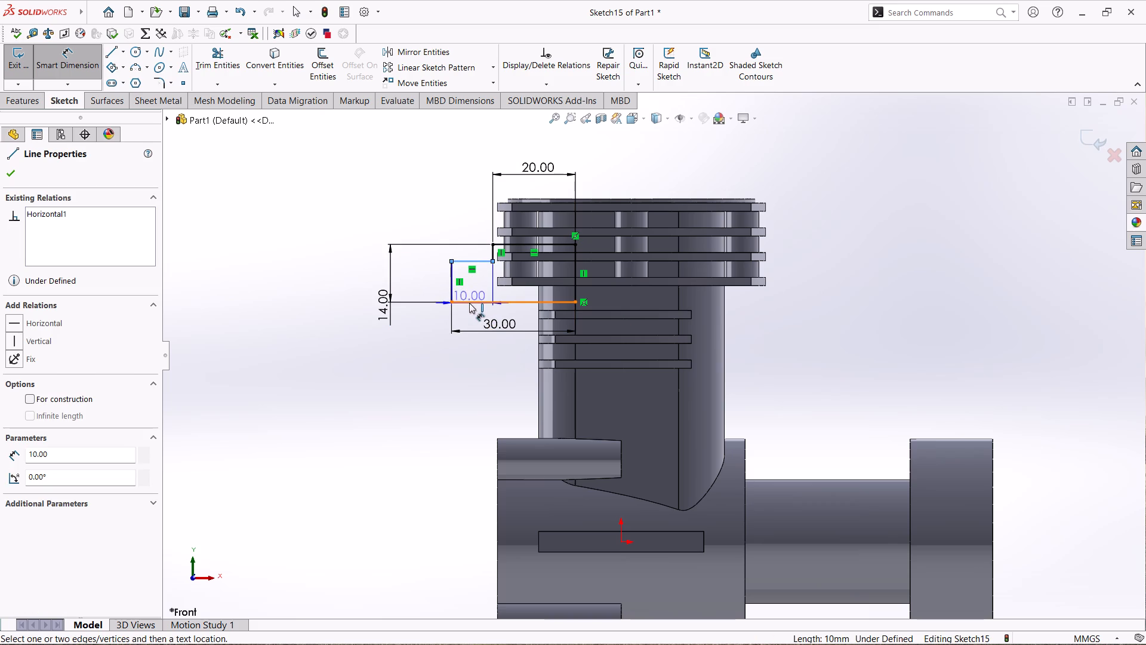
click(469, 303)
click(422, 288)
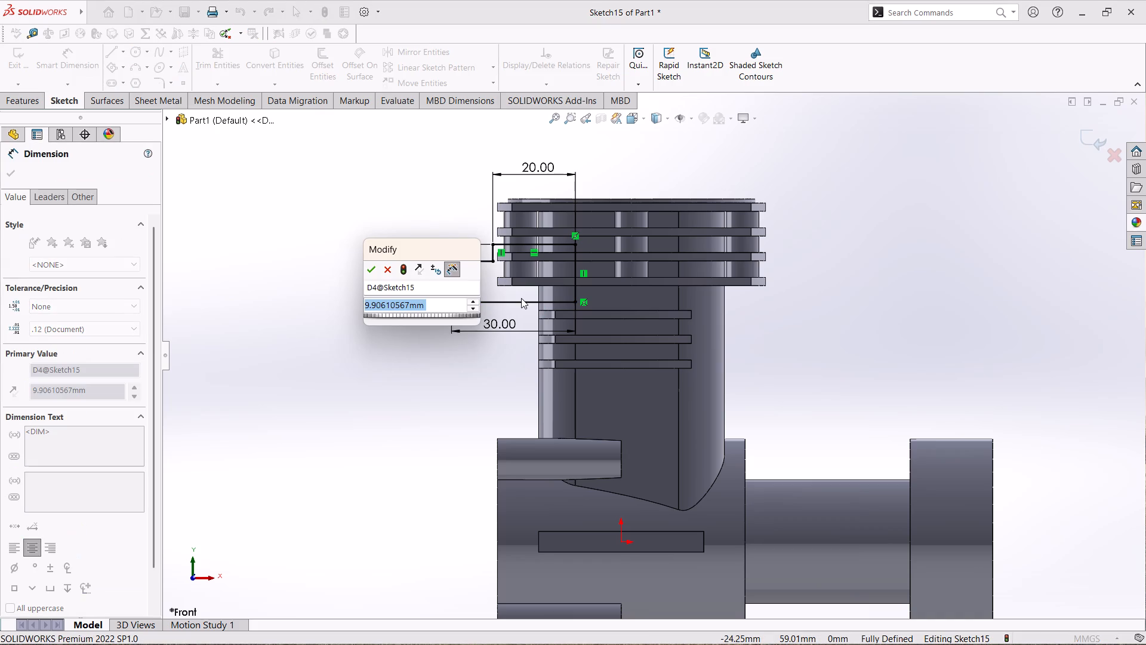
text(12)
key(Return)
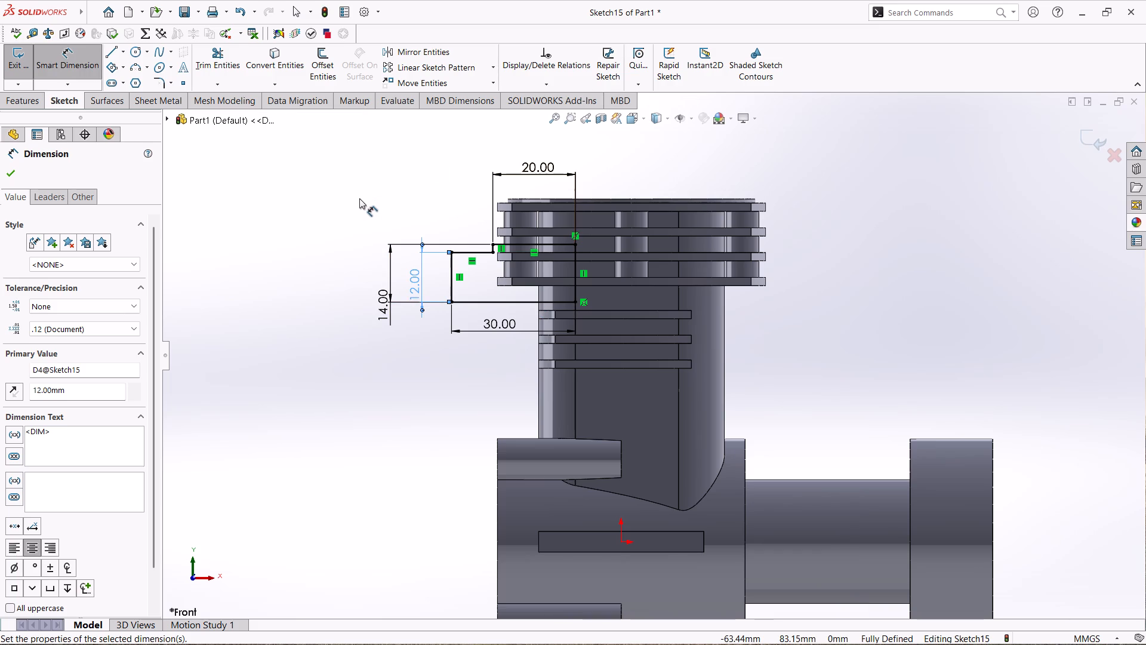
Add a driven vertical dimension between the profile's bottom line and the upper edge of the cylinder's topmost fin.
scroll(454, 290, down, 7)
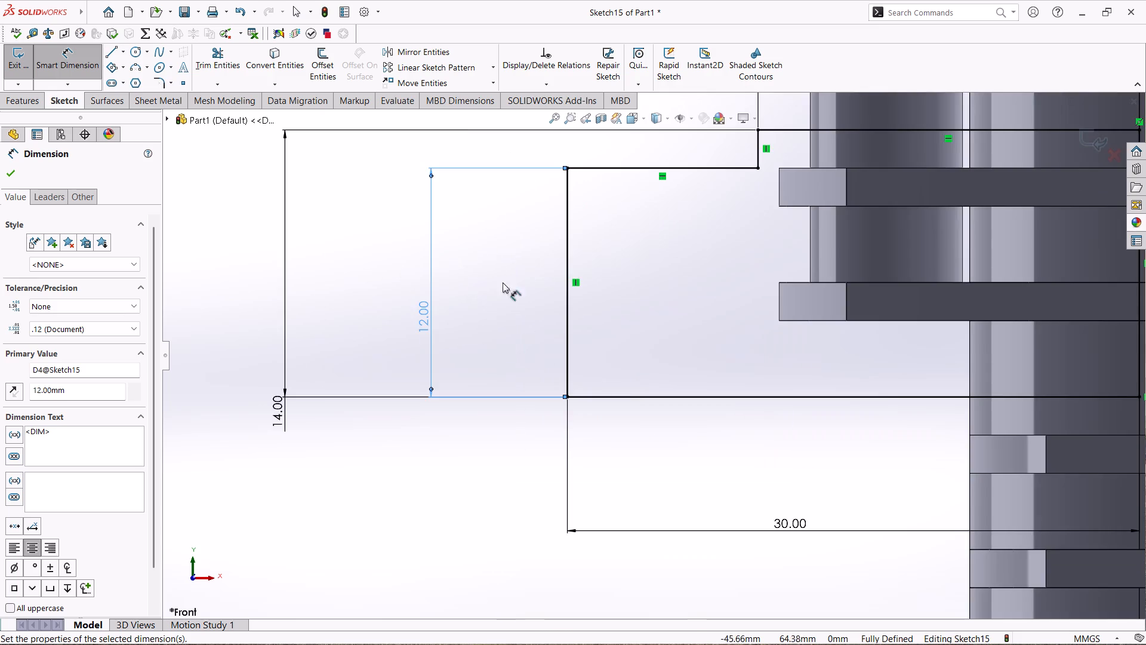
scroll(670, 322, up, 4)
scroll(697, 280, up, 2)
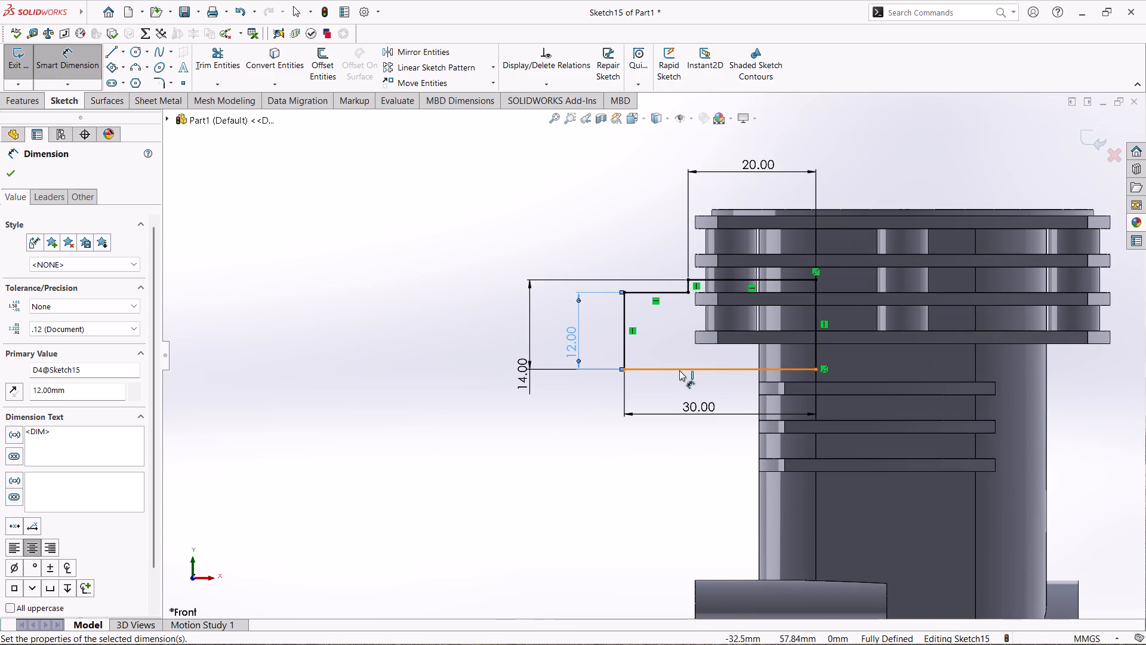
click(681, 368)
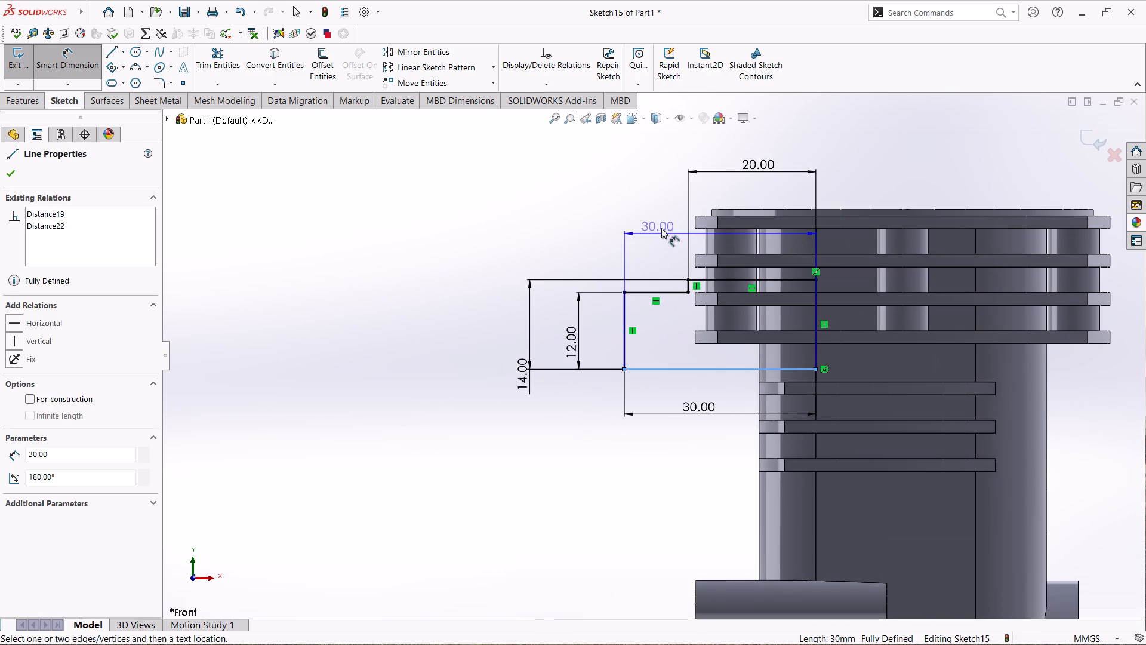
click(726, 217)
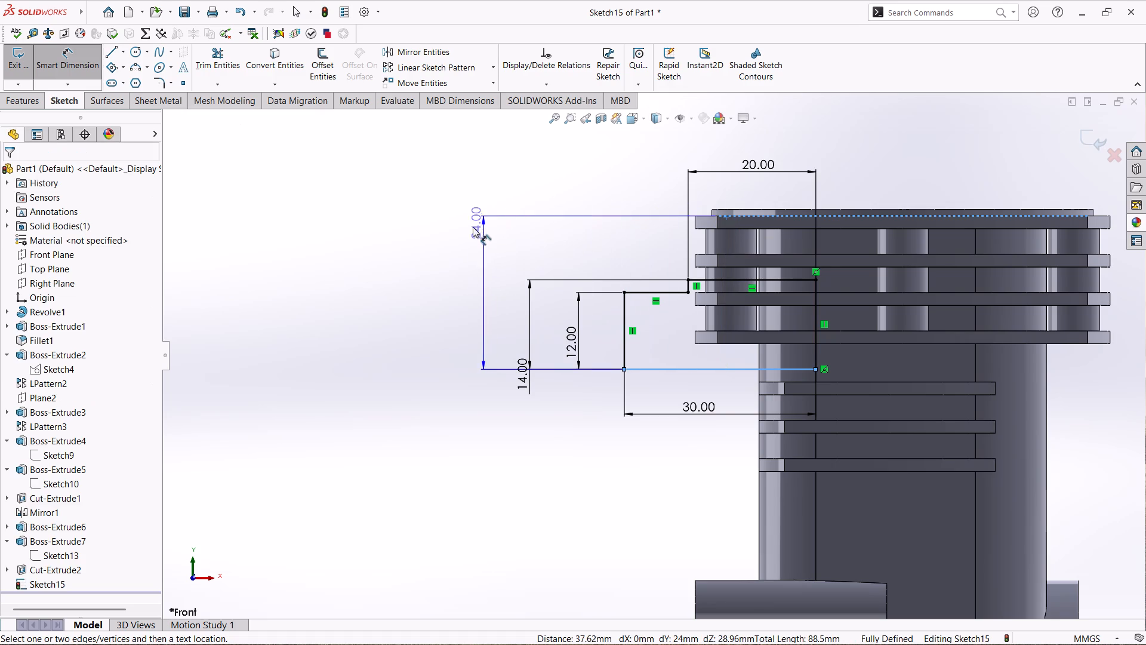
click(472, 228)
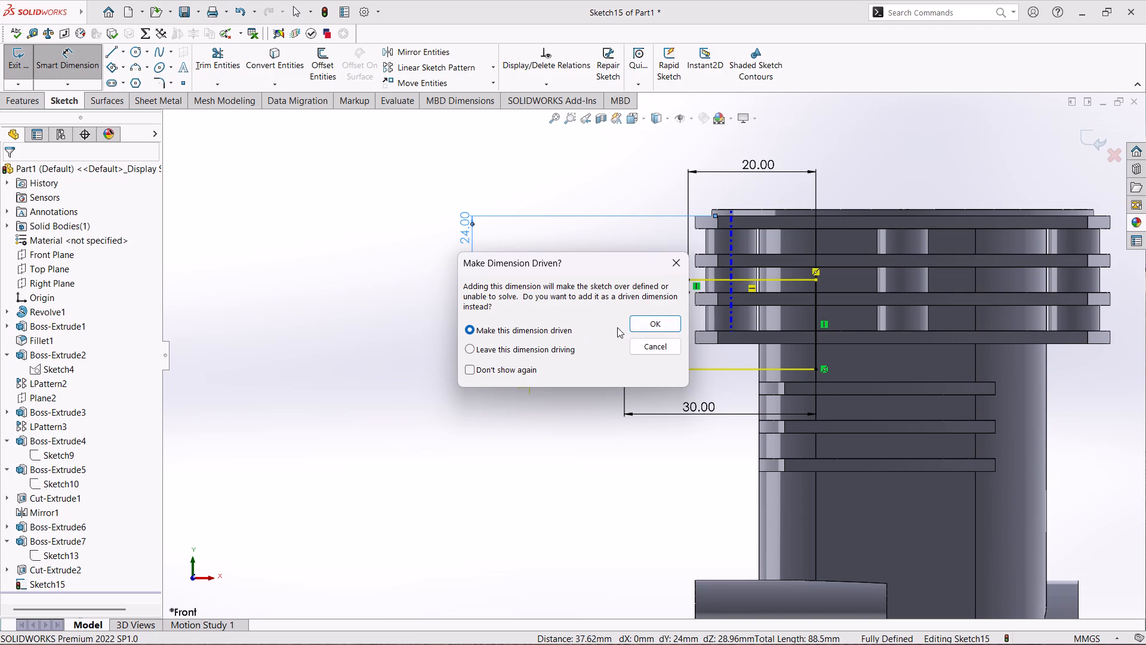
click(657, 321)
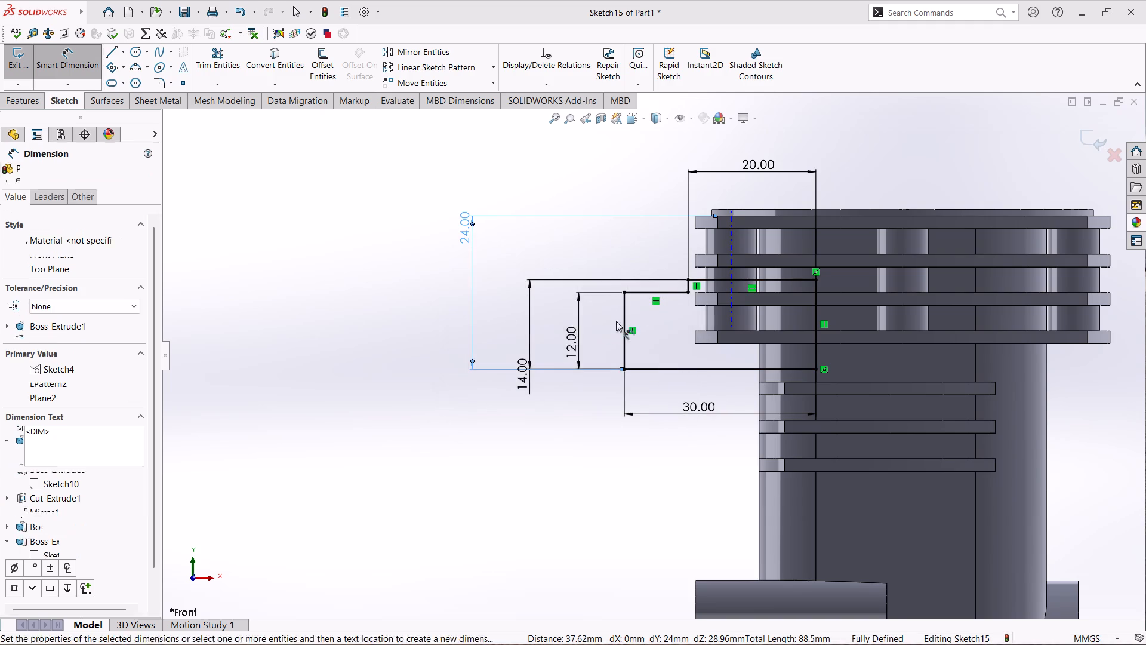
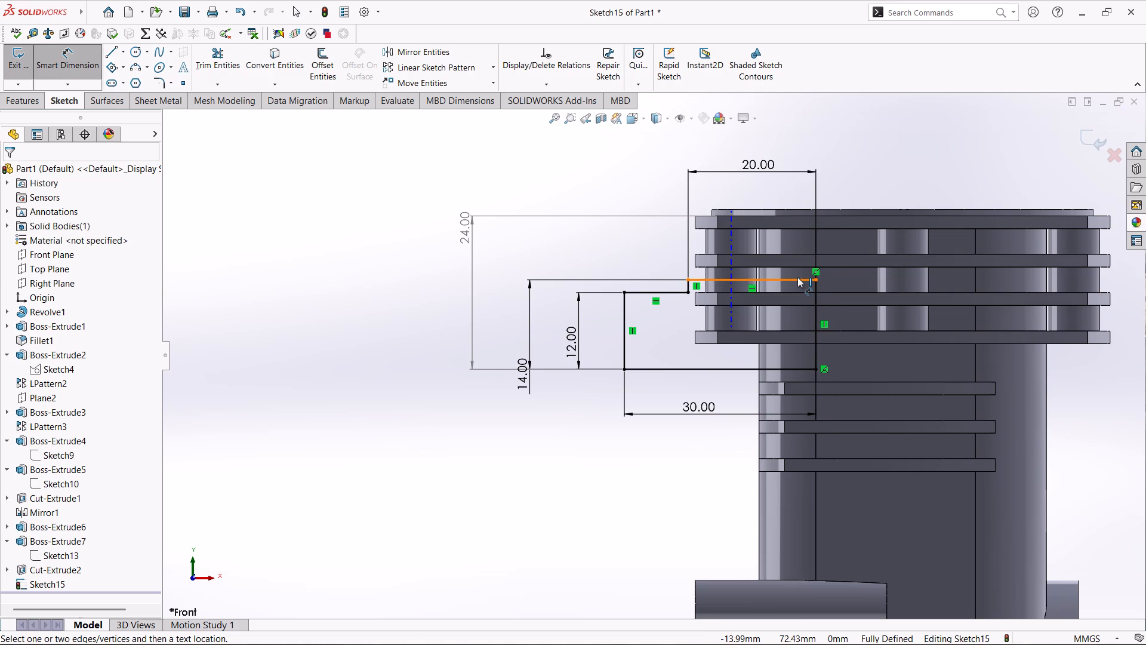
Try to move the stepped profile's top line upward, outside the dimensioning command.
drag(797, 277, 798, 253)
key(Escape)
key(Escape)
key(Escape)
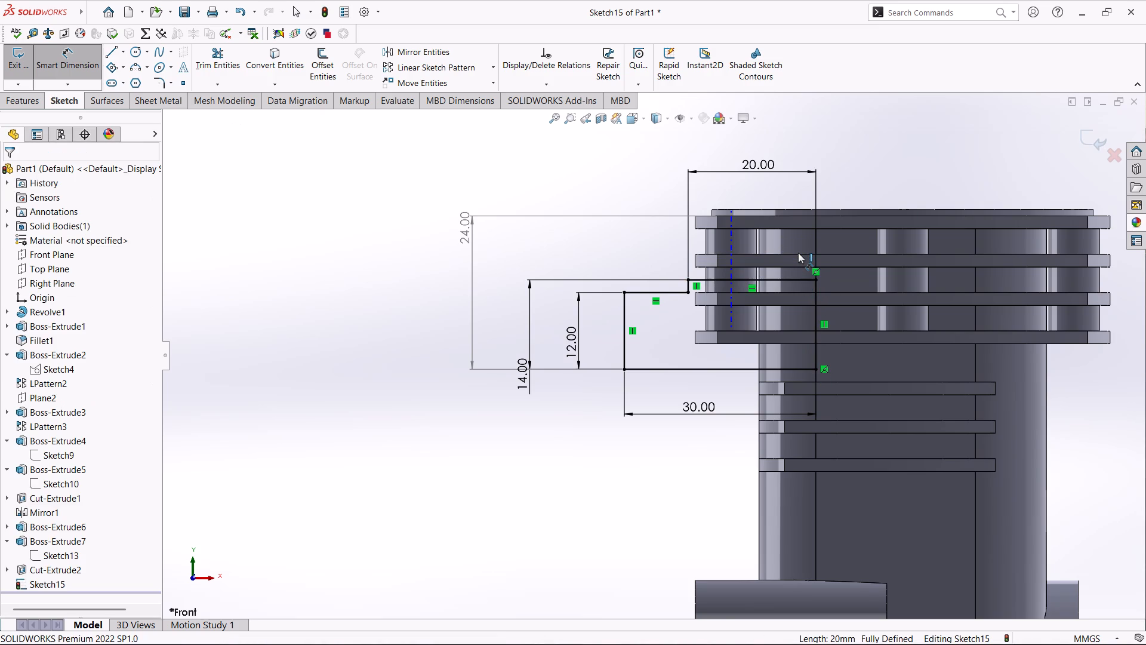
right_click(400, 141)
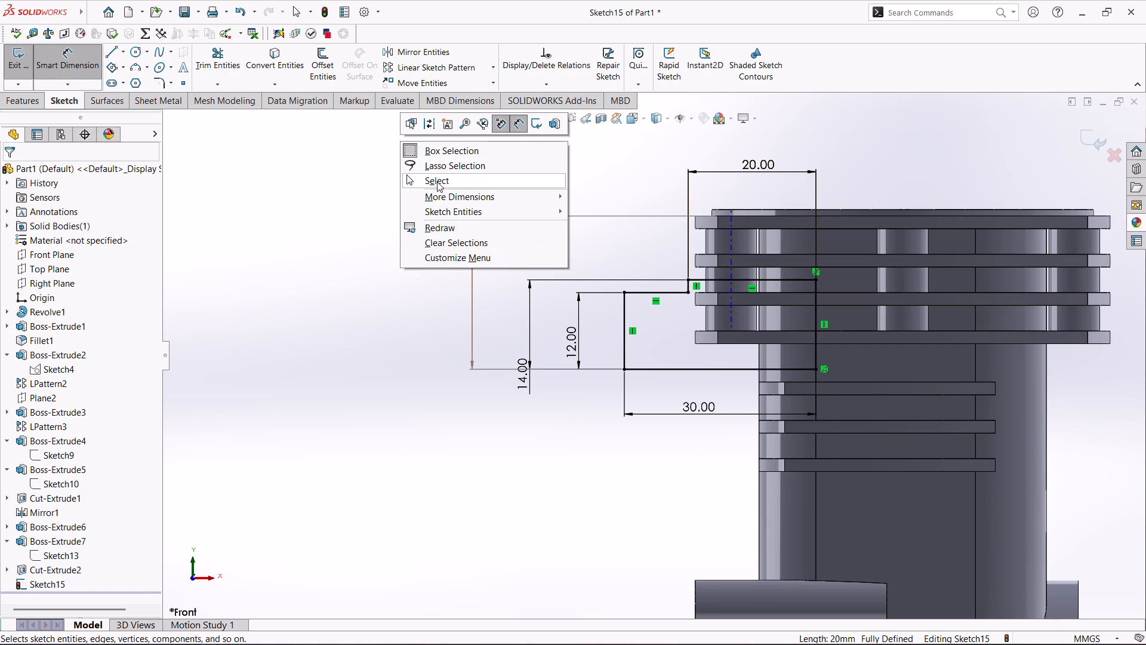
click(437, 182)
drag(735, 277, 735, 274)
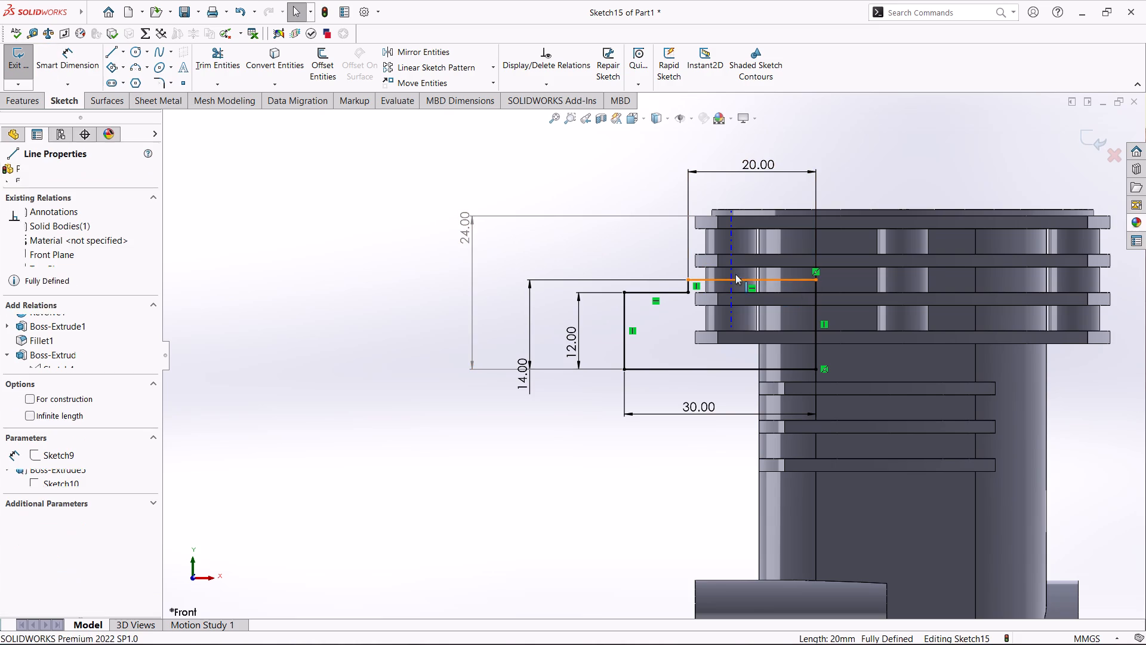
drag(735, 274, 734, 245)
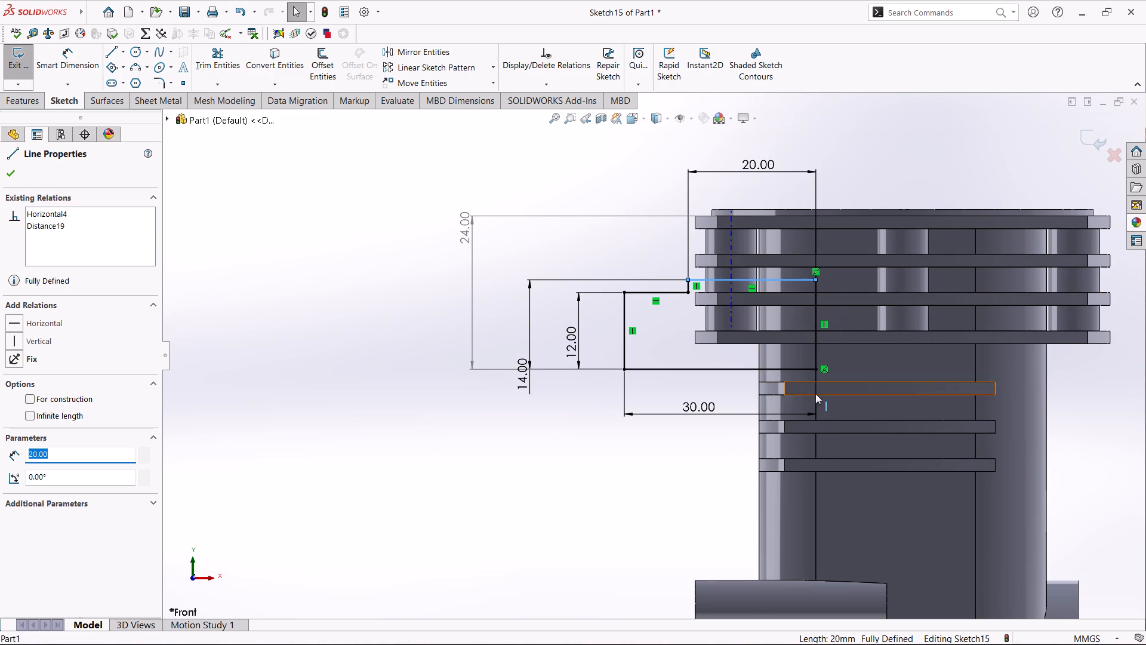
Delete the Coincident relation on the profile's lower inner corner and the Midpoint relation on its upper inner corner.
click(814, 370)
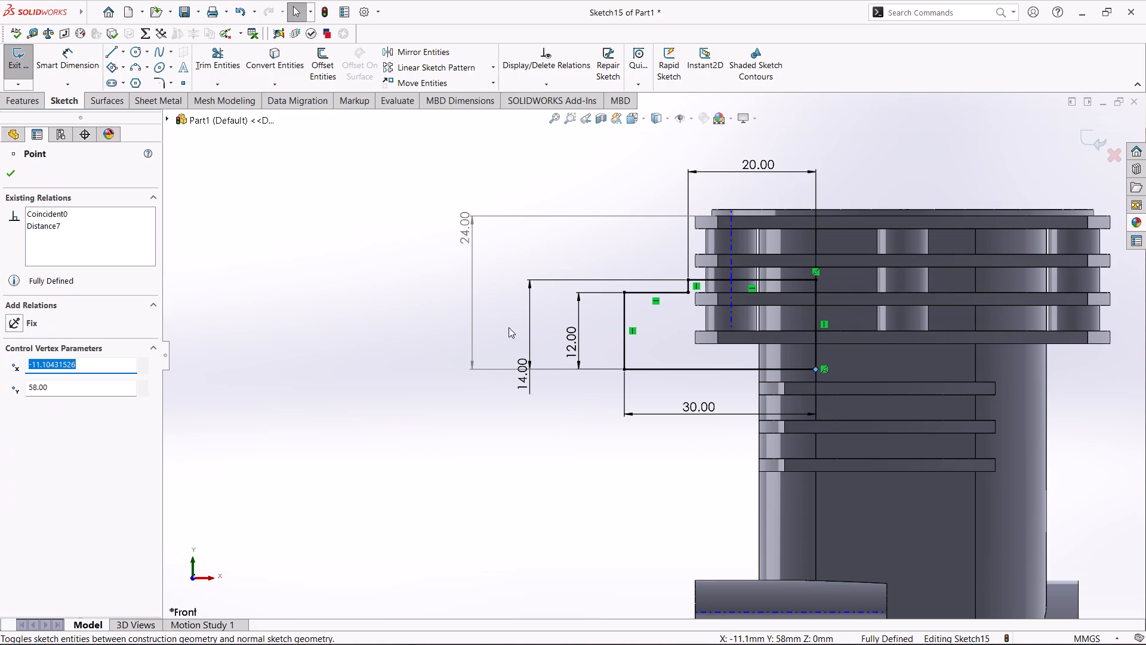
click(60, 210)
right_click(78, 210)
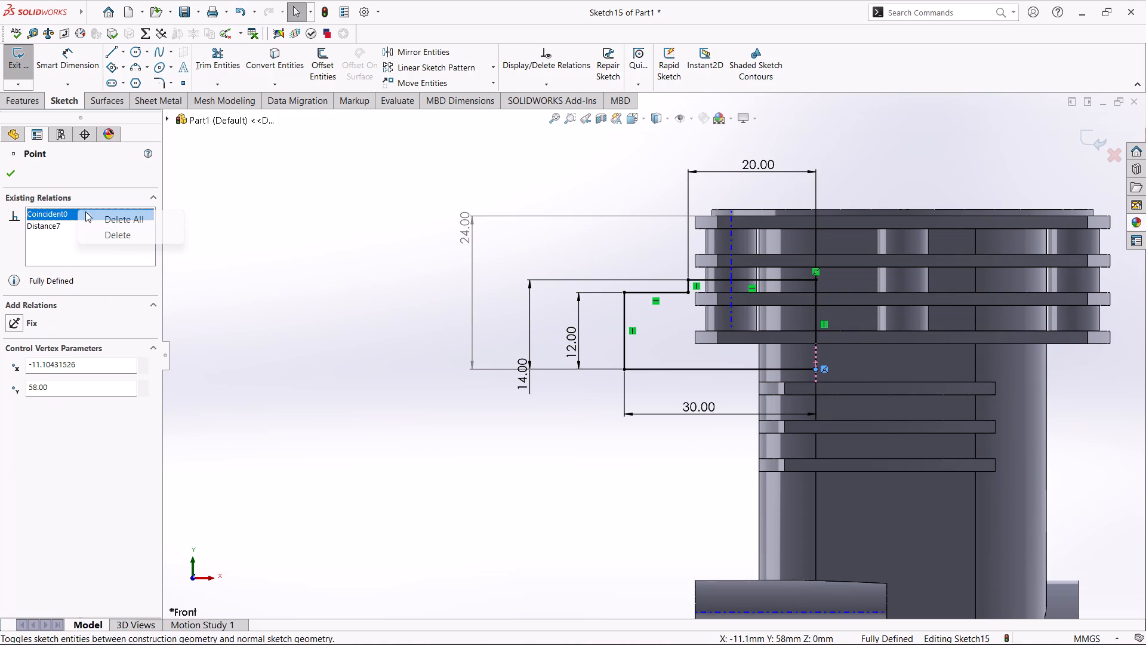
click(113, 230)
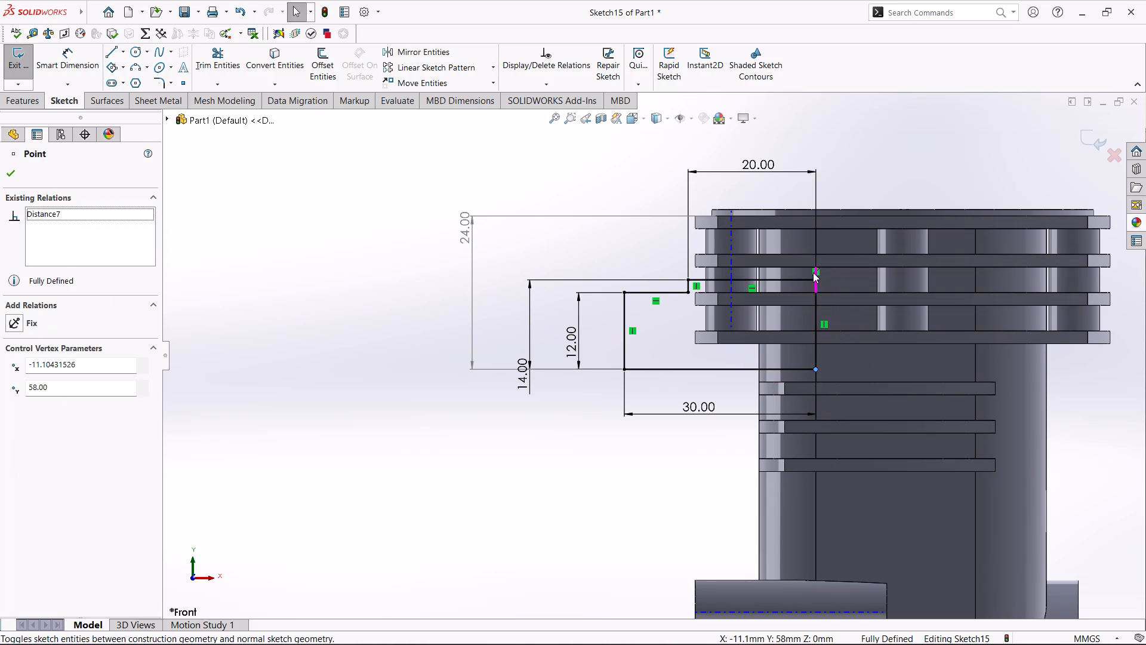
click(814, 279)
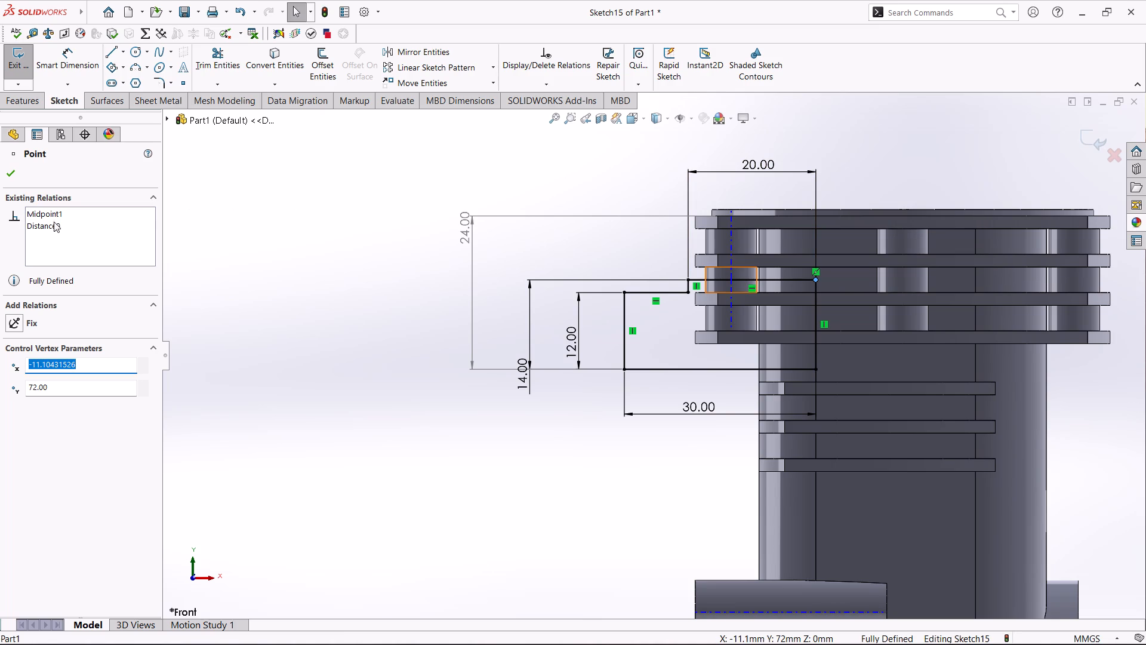
click(214, 233)
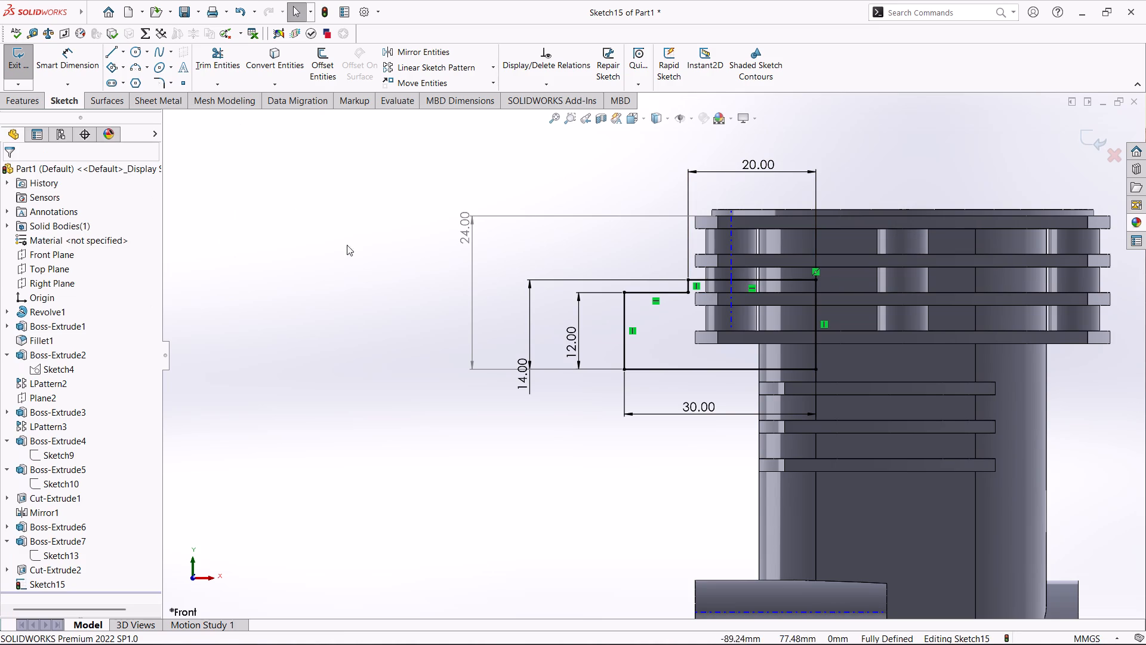
click(815, 271)
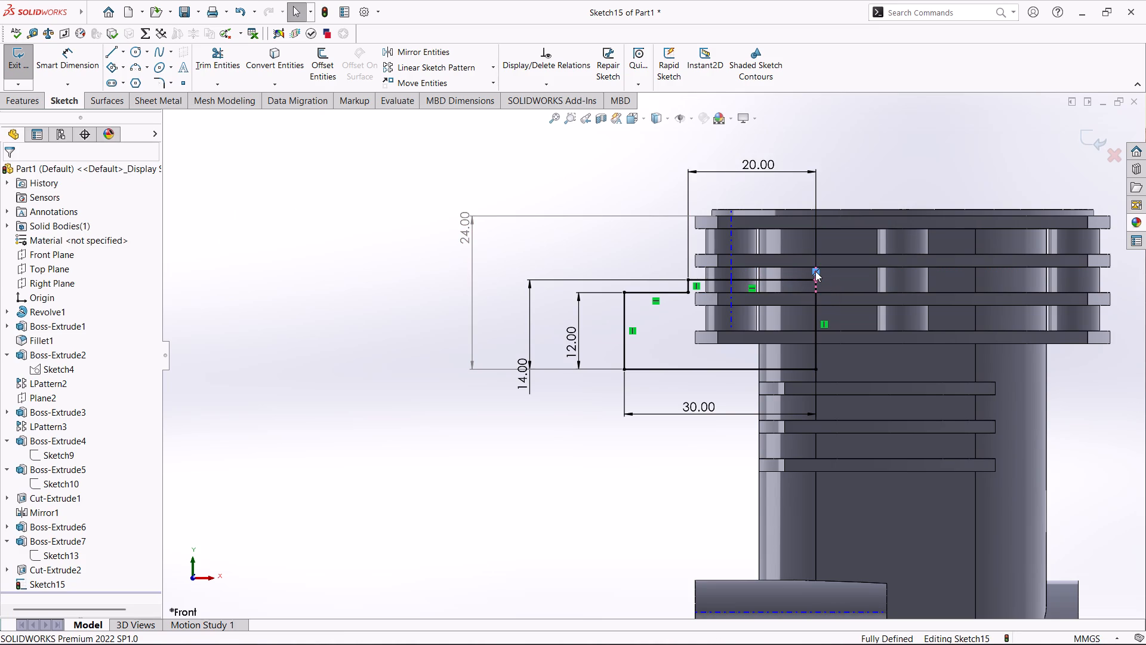
right_click(815, 271)
click(870, 419)
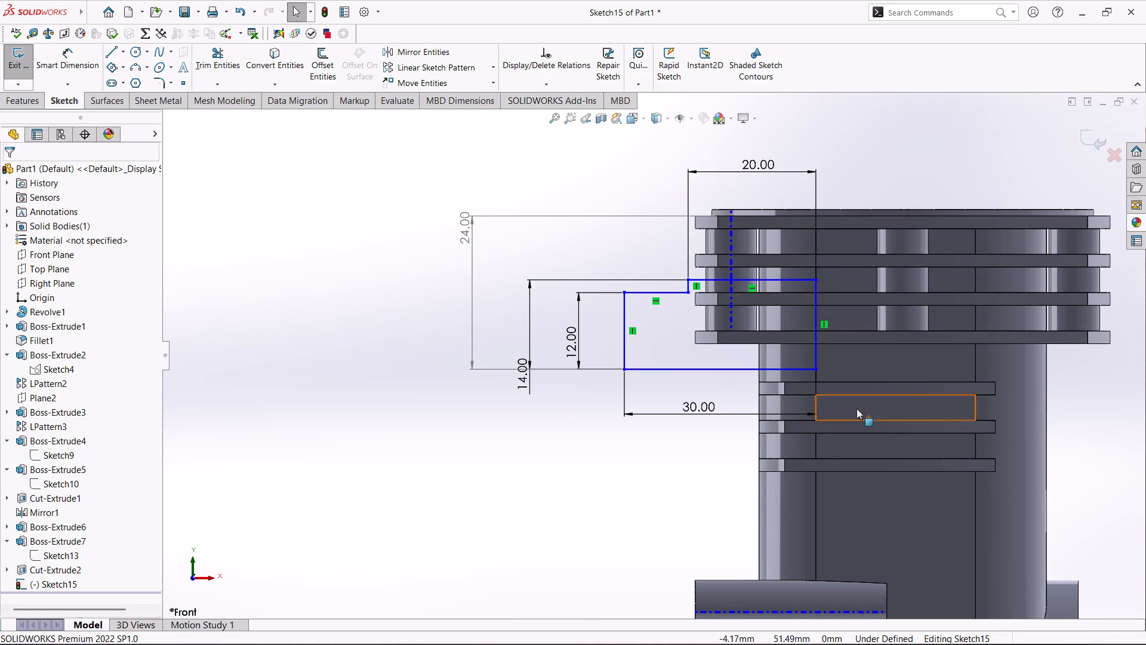
click(414, 347)
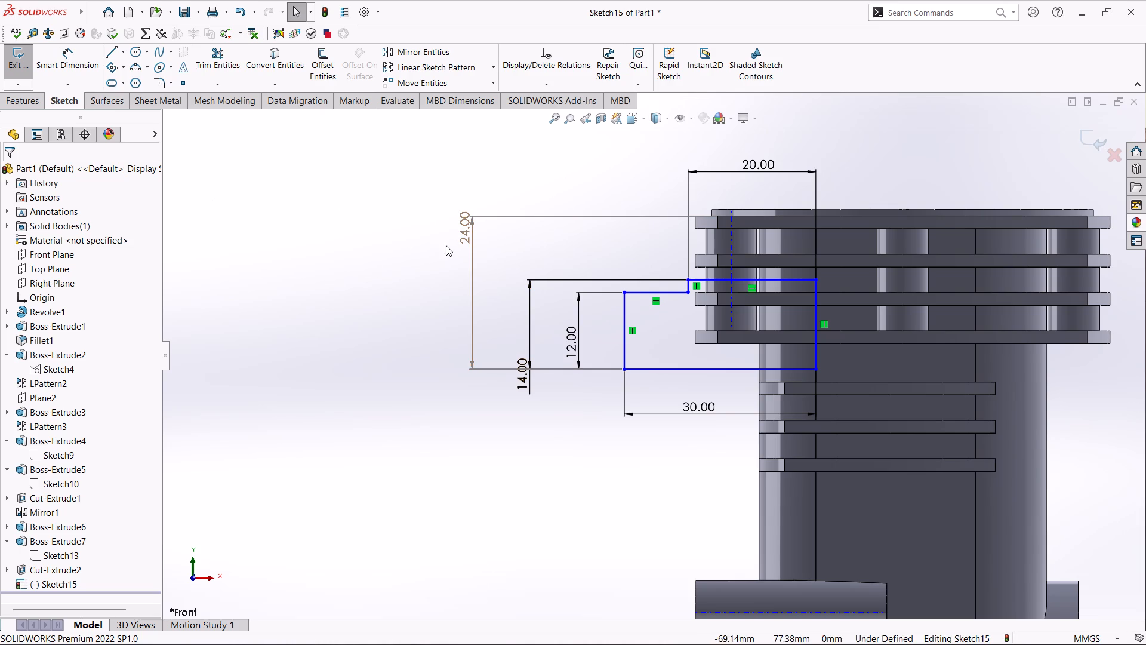
Try to edit the driven vertical dimension between the profile's bottom line and the topmost fin, and delete that dimension.
click(463, 238)
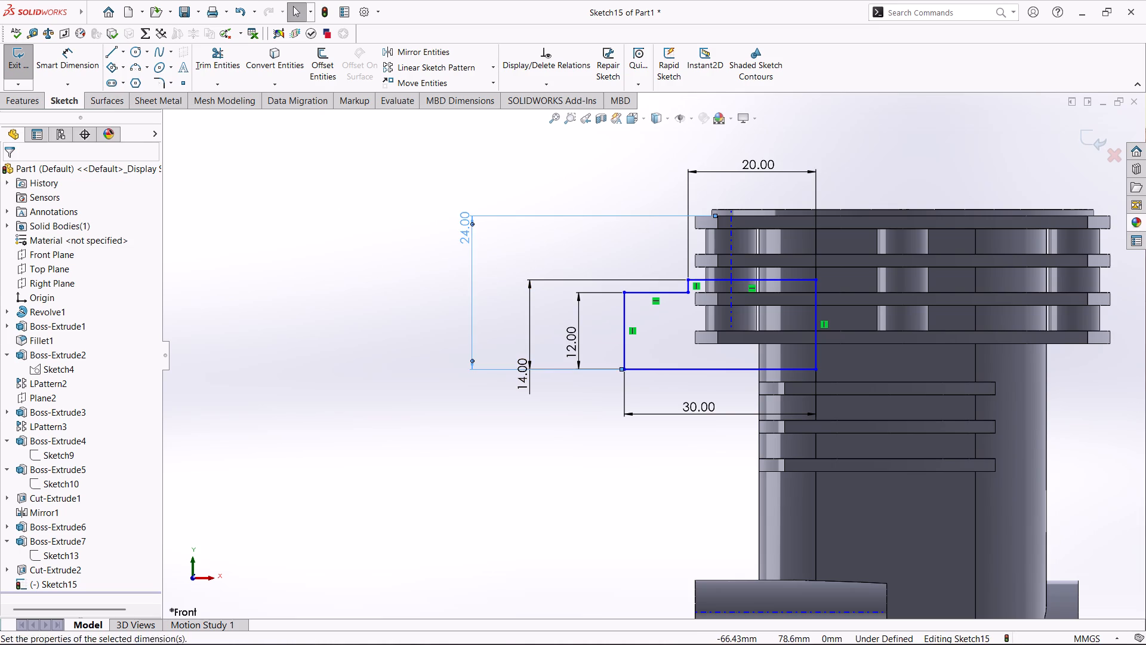
click(463, 238)
double_click(463, 238)
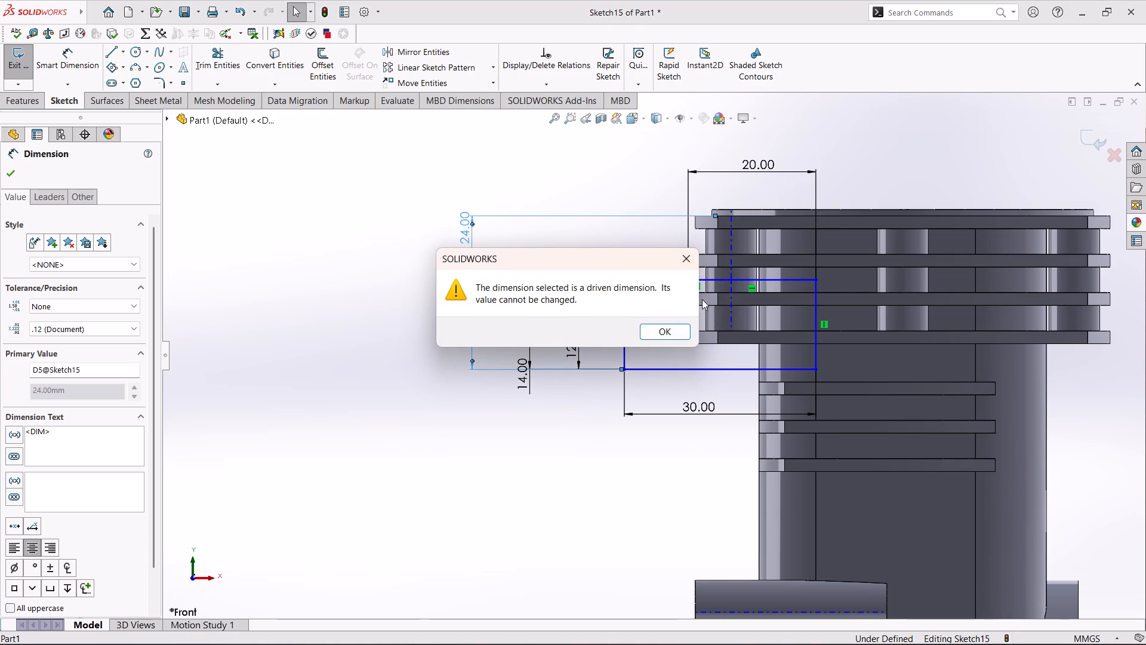
click(668, 325)
right_click(463, 236)
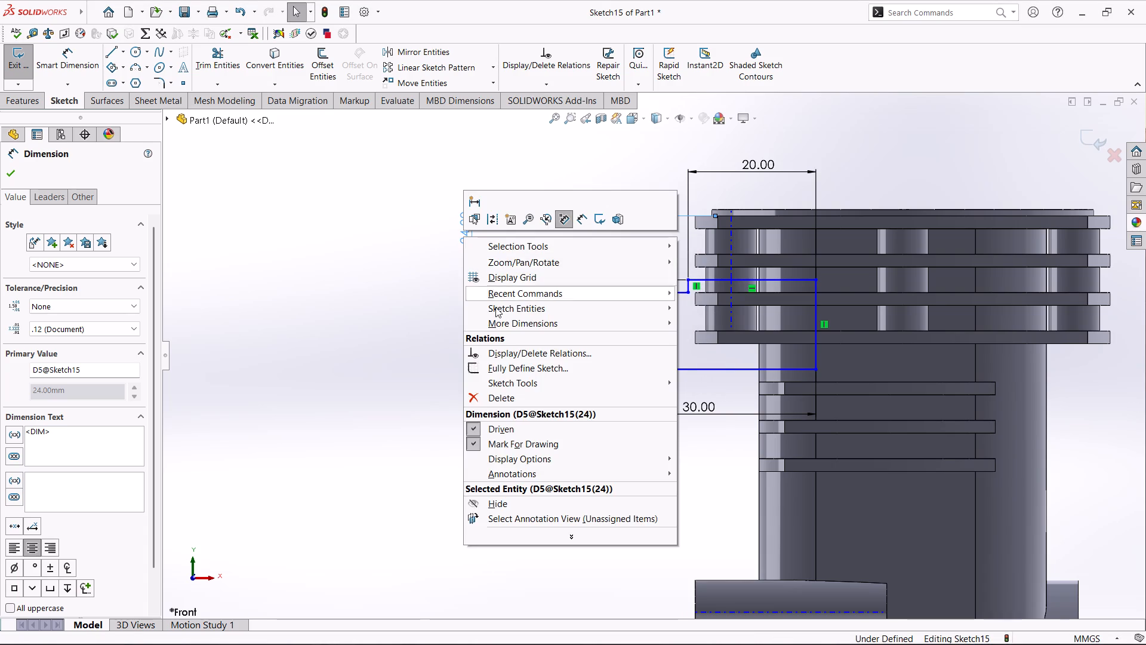
click(513, 405)
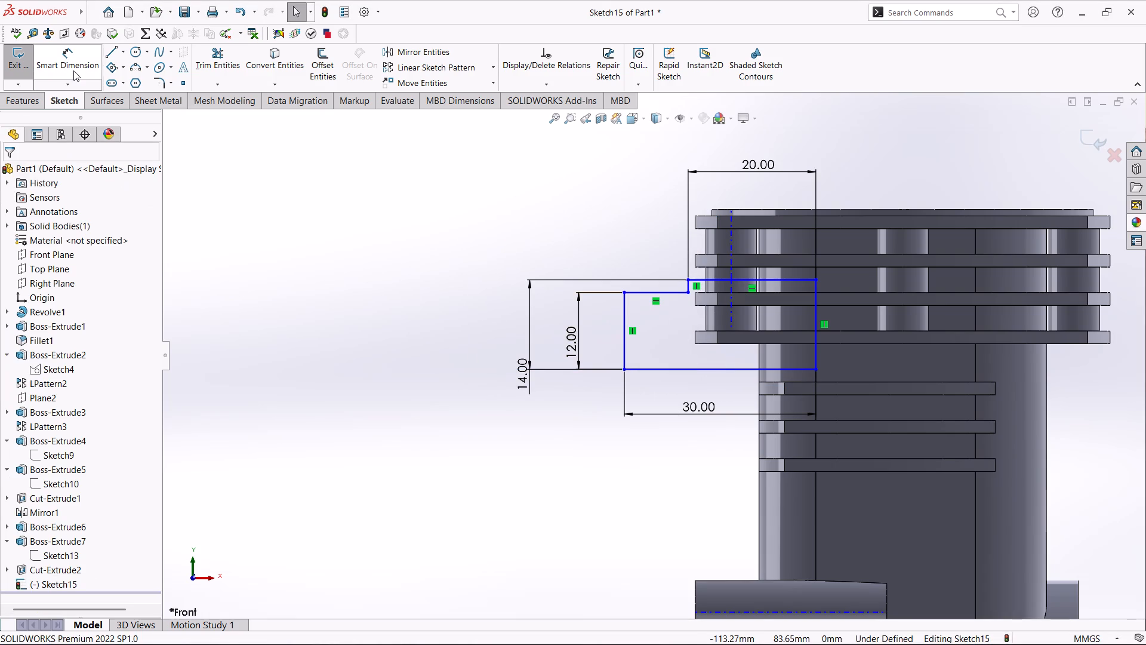
Dimension the vertical distance from the profile's bottom line to the topmost fin's upper edge to 30 mm.
click(74, 70)
click(719, 370)
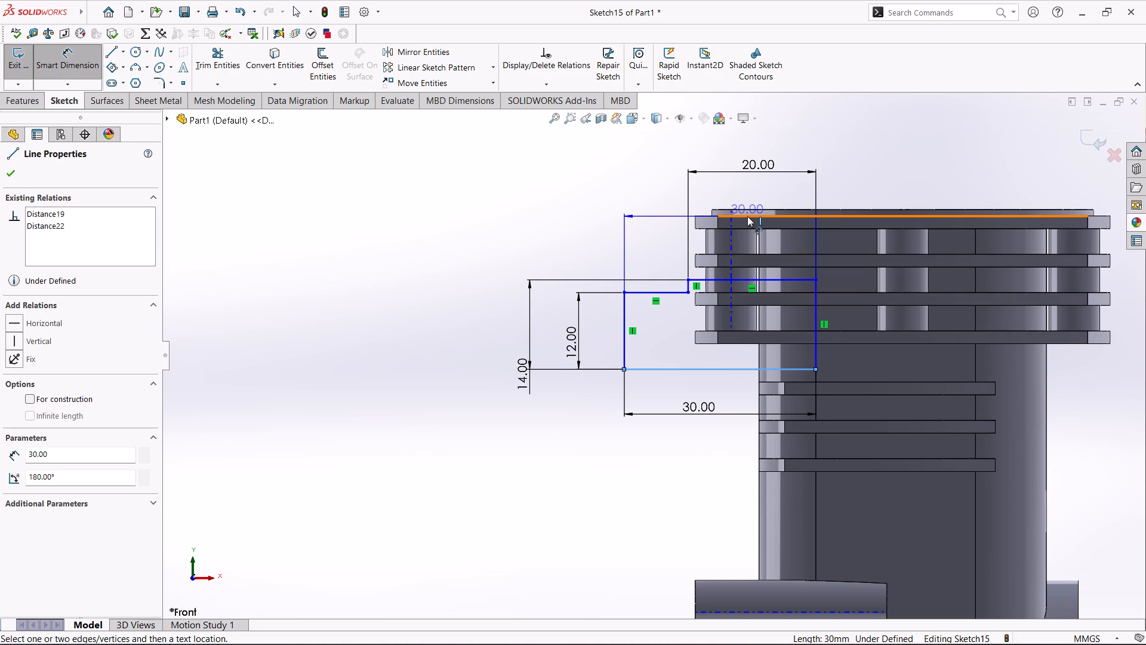
click(747, 216)
click(417, 241)
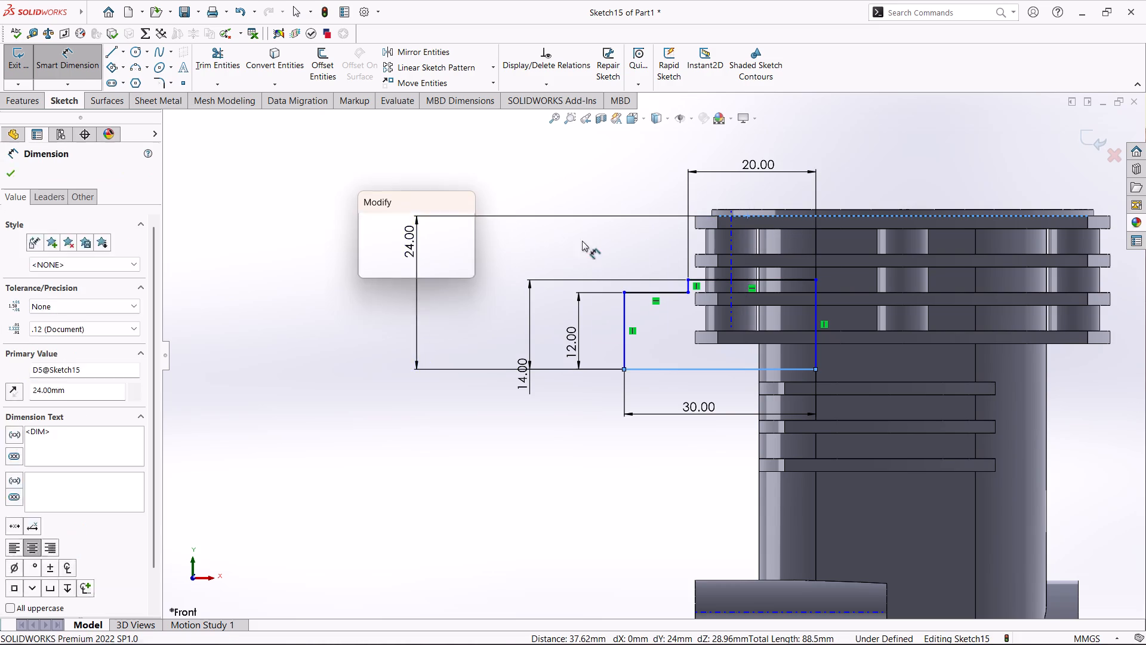
text(30)
key(Return)
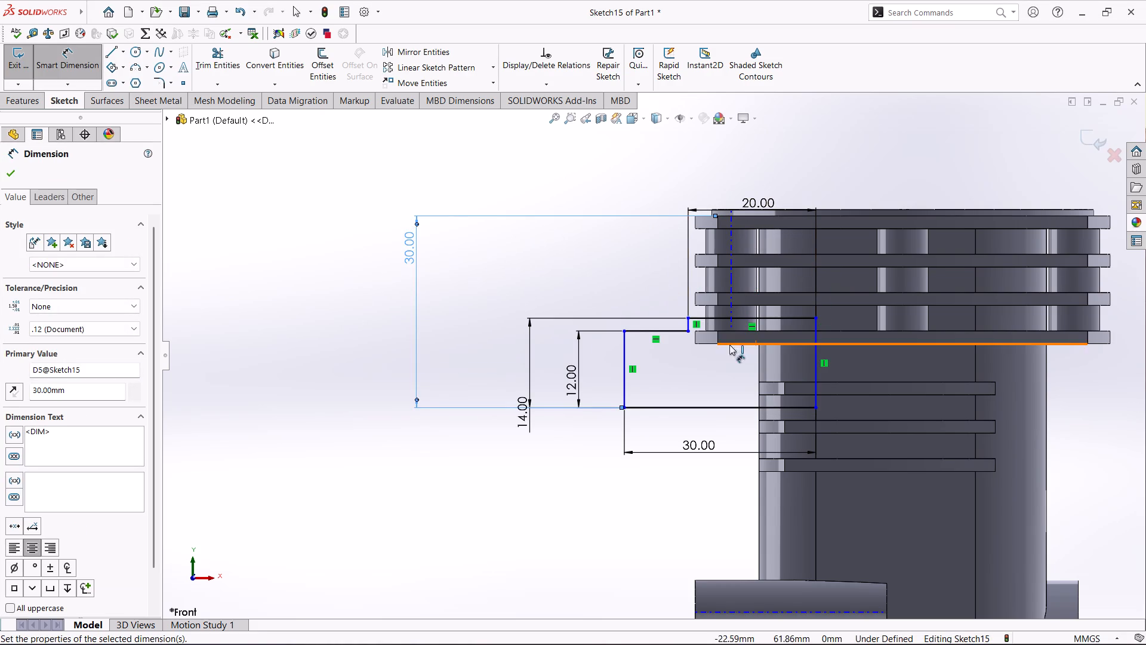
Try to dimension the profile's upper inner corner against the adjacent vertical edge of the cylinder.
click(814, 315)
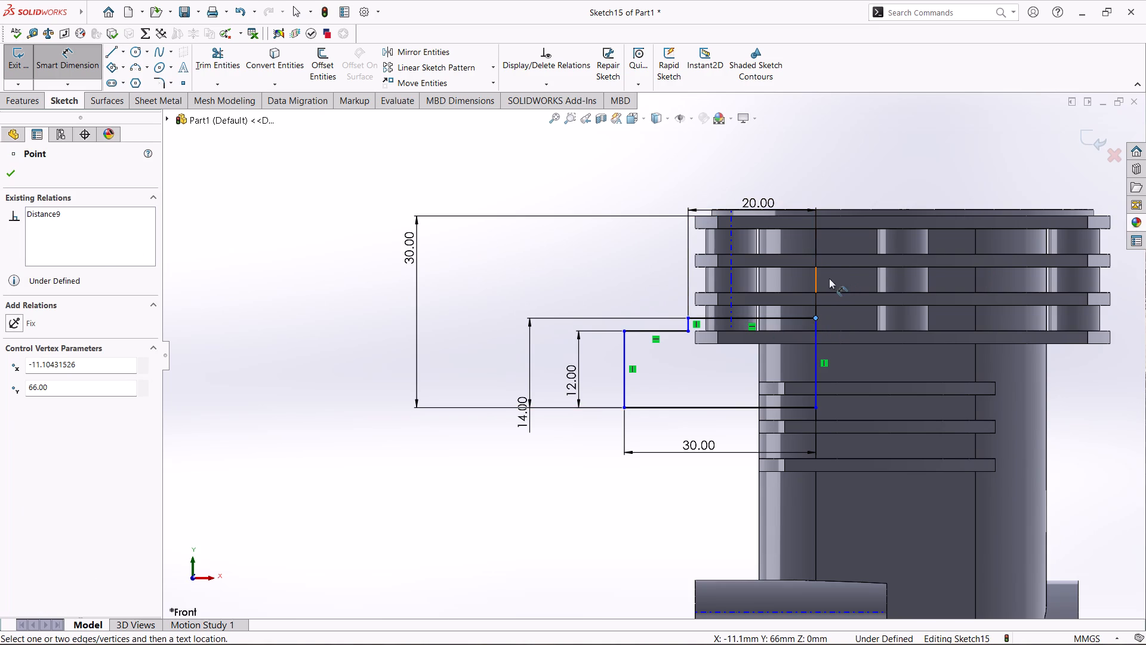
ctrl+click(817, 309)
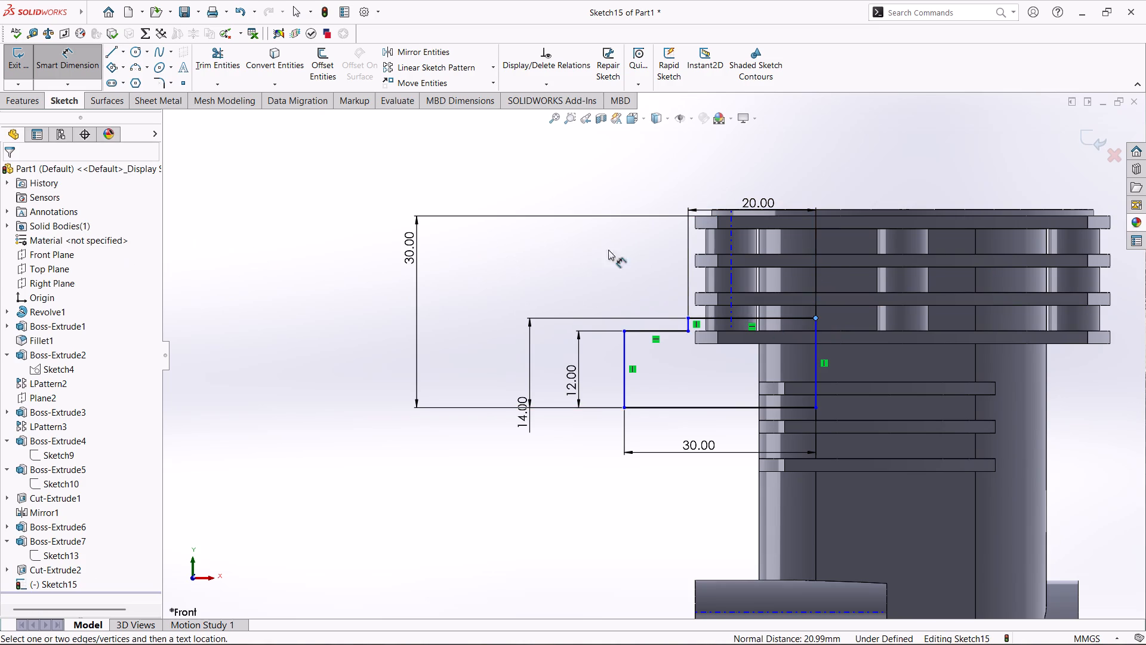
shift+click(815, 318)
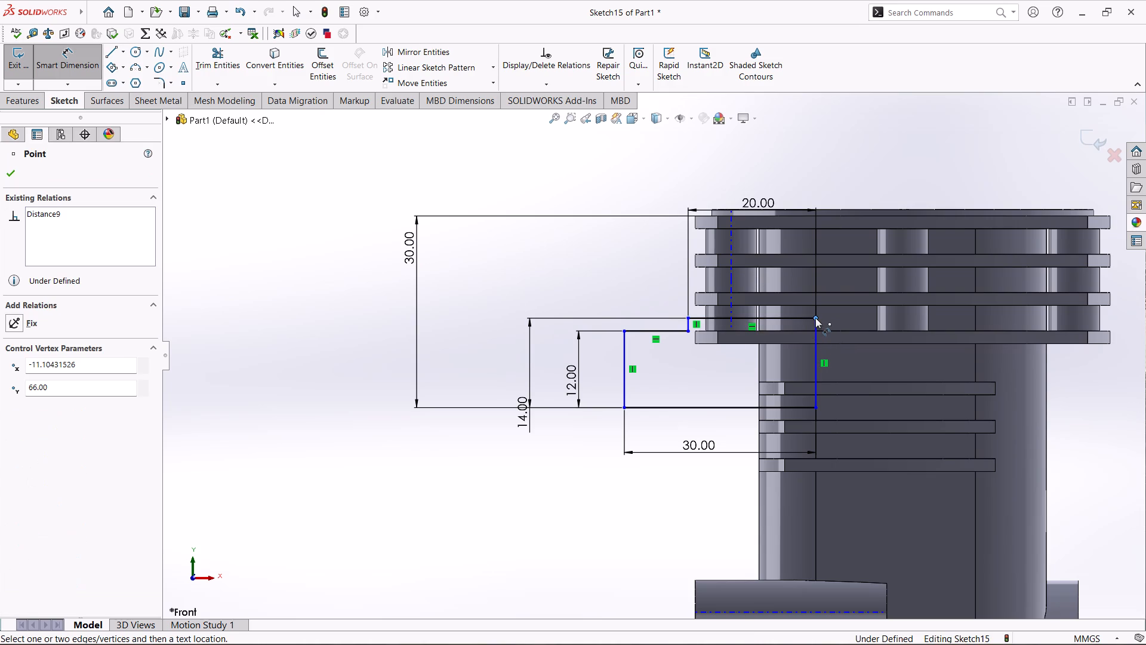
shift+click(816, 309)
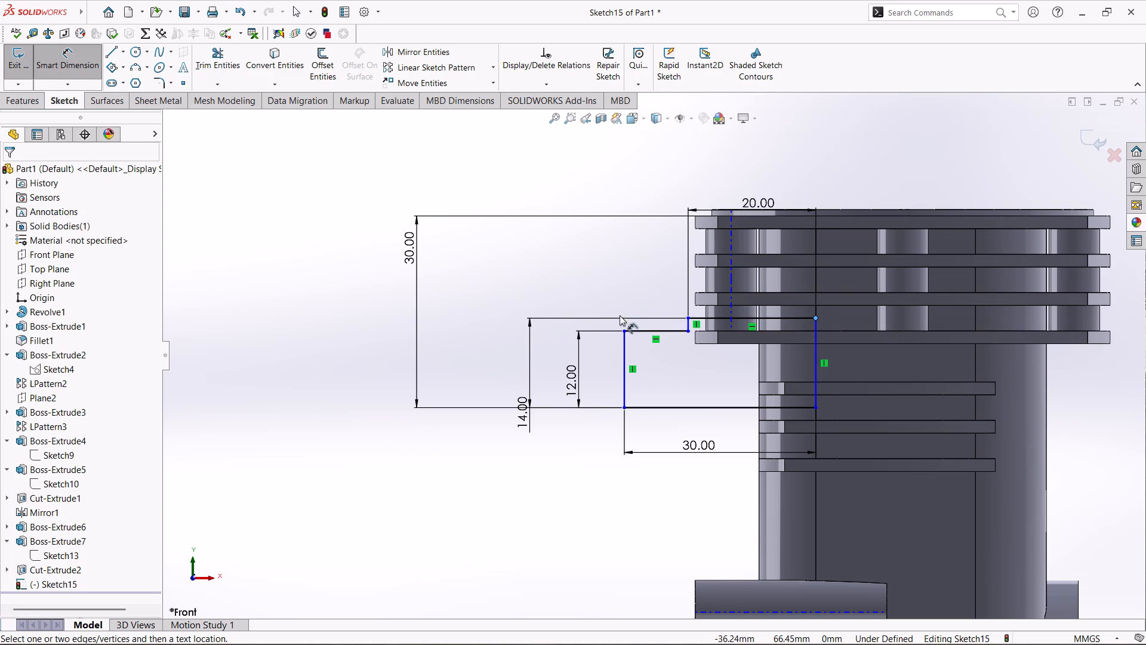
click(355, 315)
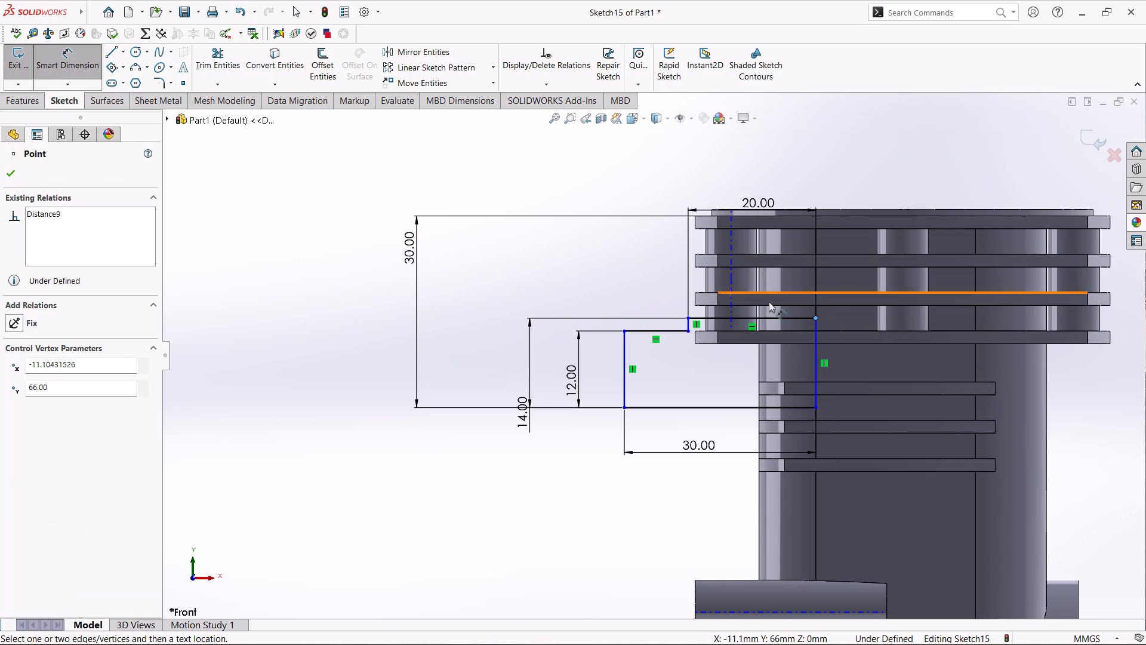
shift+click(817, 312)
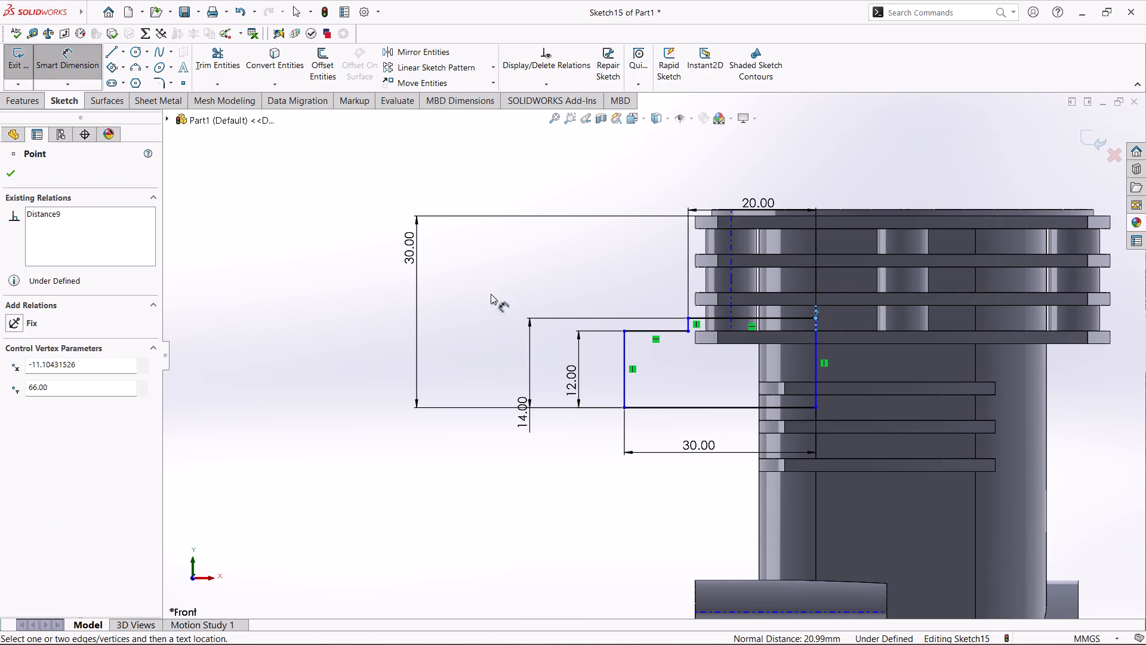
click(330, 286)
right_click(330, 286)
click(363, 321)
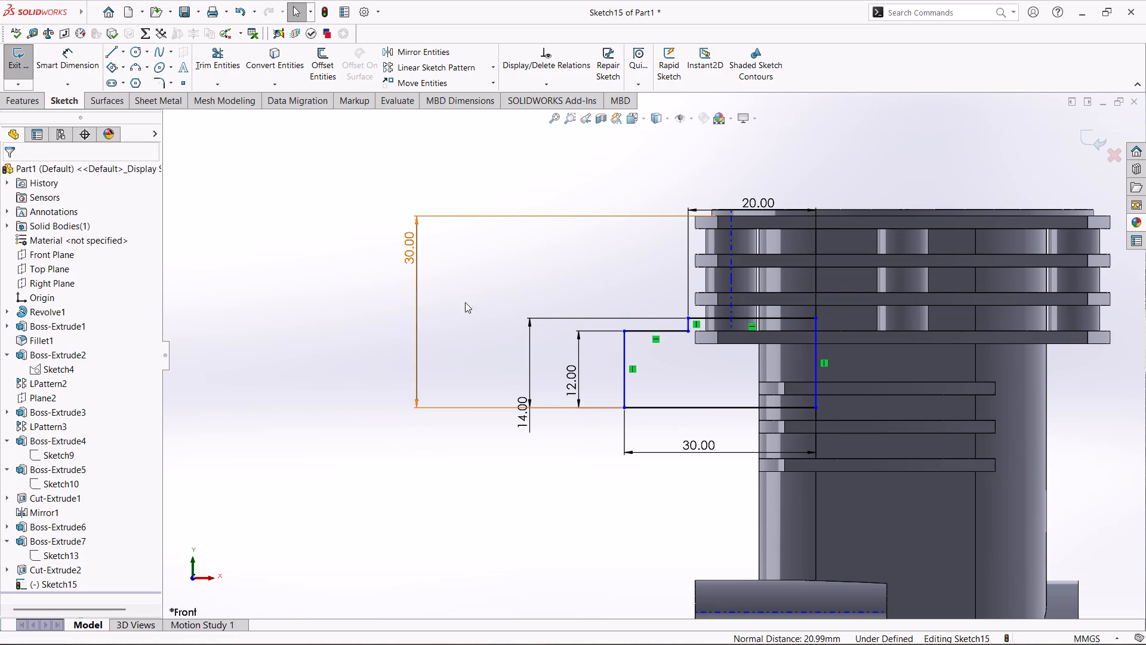
Make the profile's upper and lower inner corners coincident with the adjacent vertical edges of the cylinder between the fins.
ctrl+click(817, 319)
ctrl+click(818, 311)
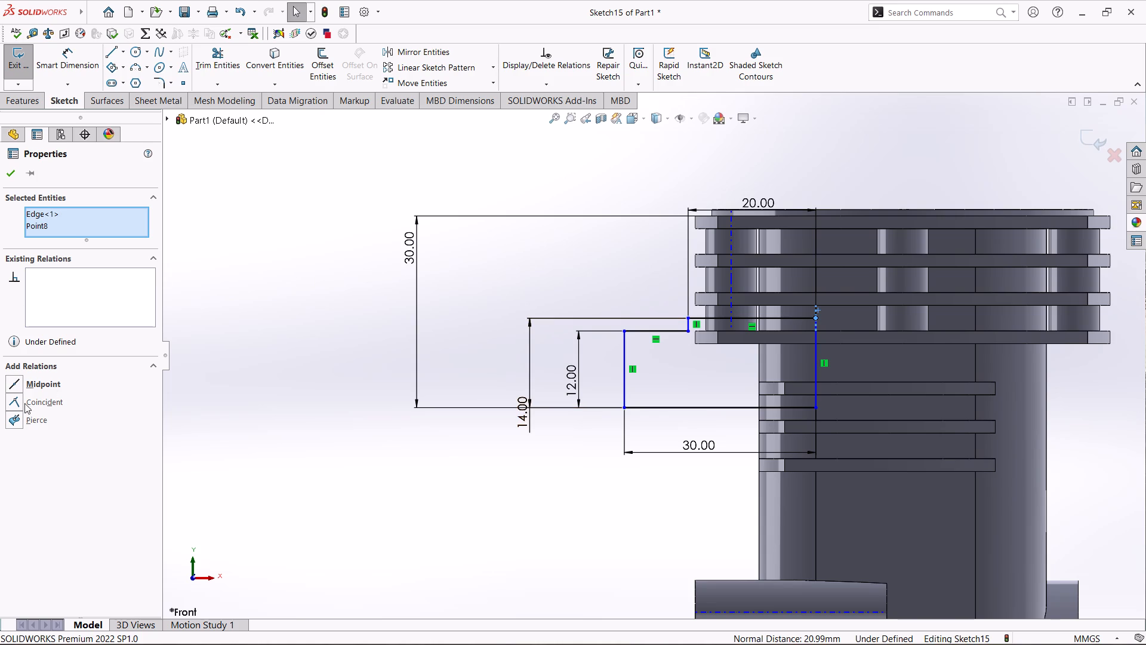
click(28, 403)
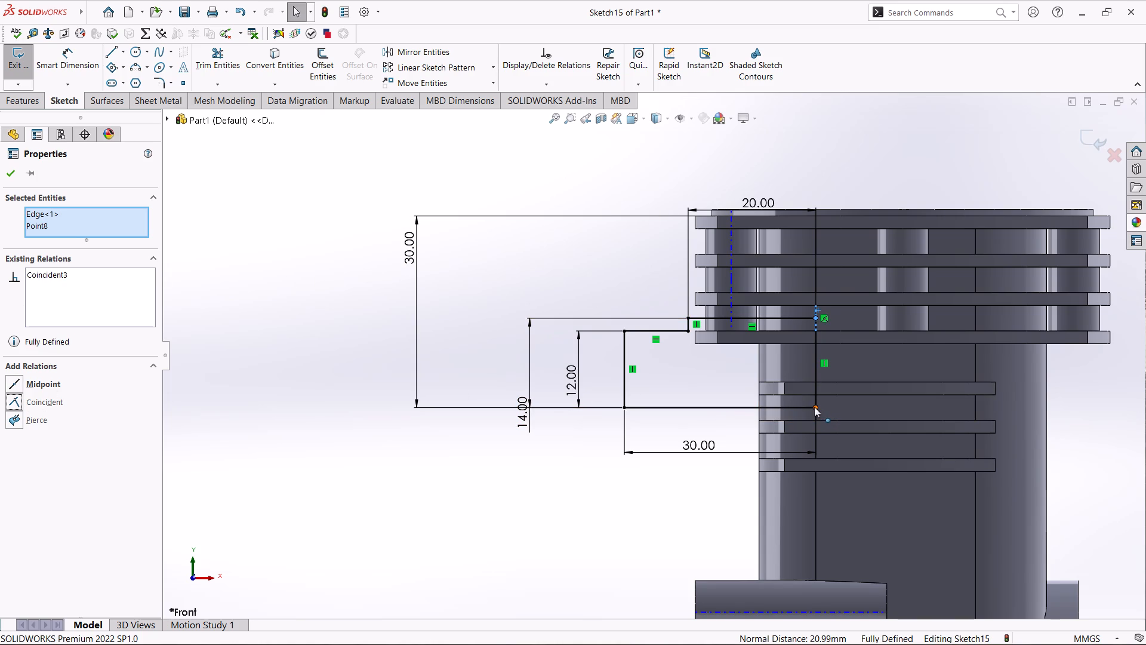
ctrl+click(420, 448)
right_click(312, 365)
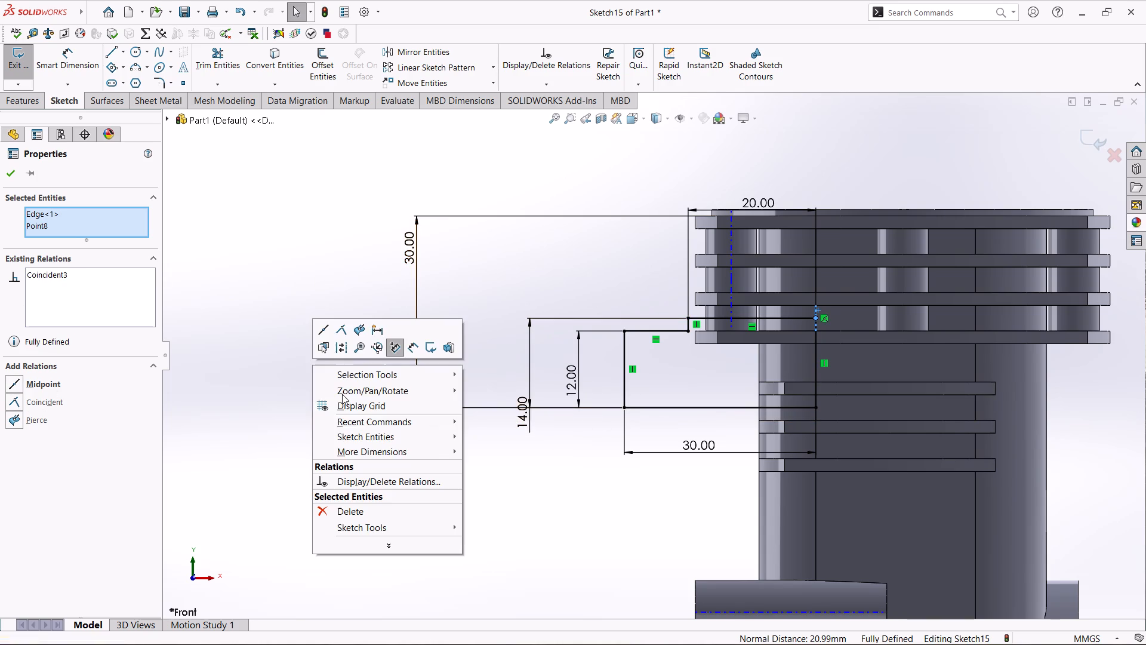
click(269, 356)
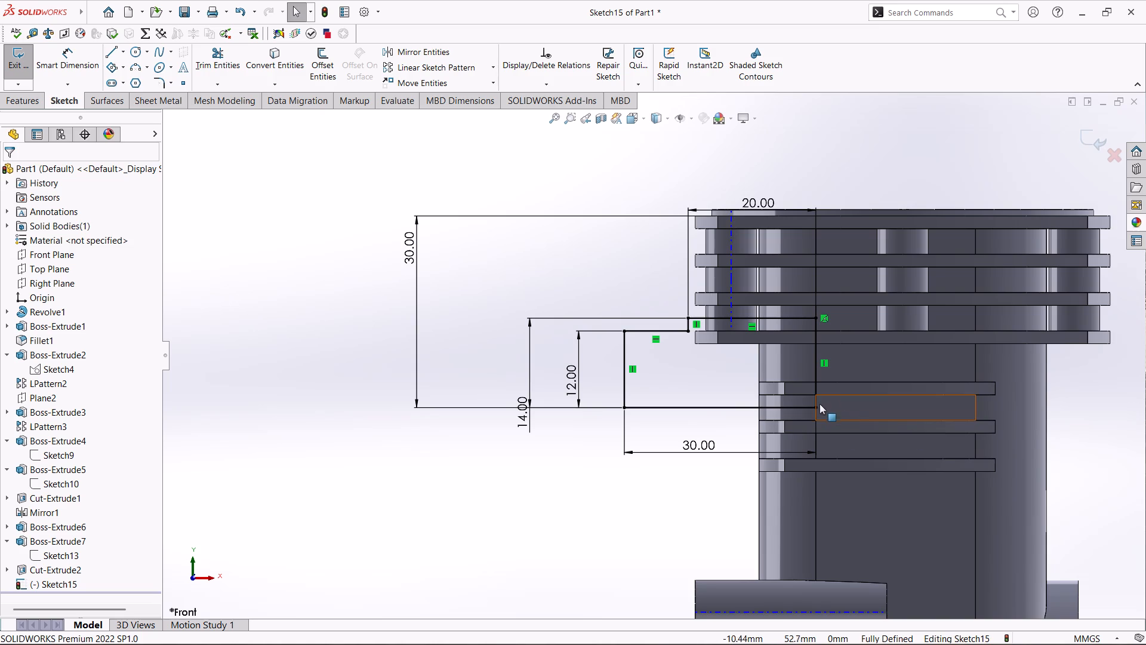
ctrl+click(815, 408)
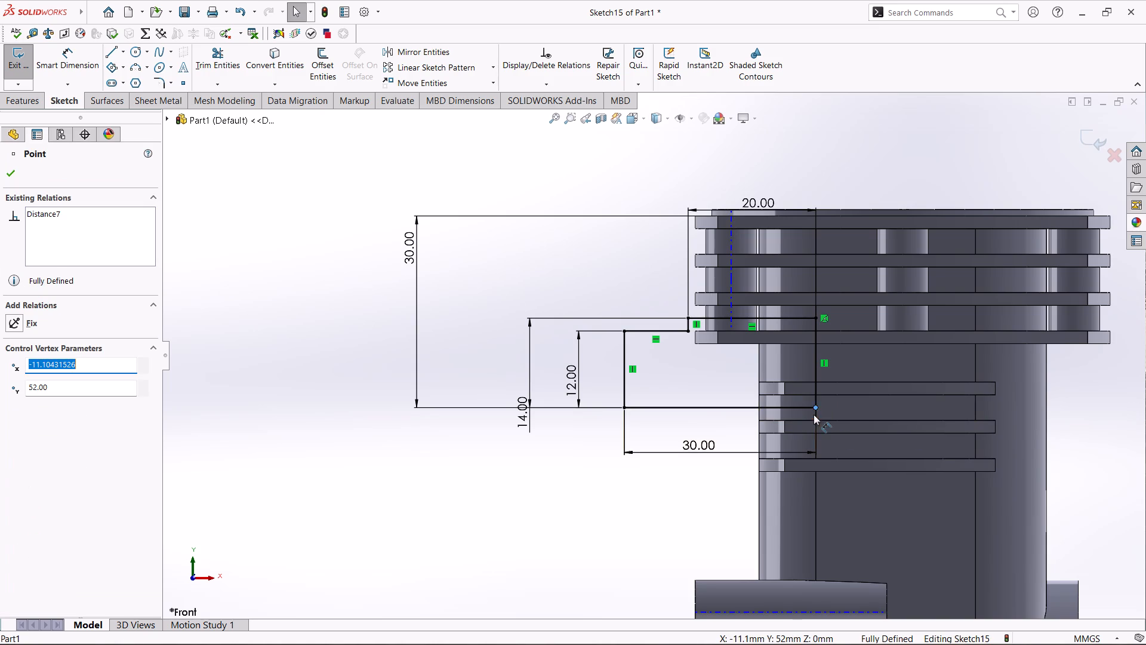
ctrl+click(817, 412)
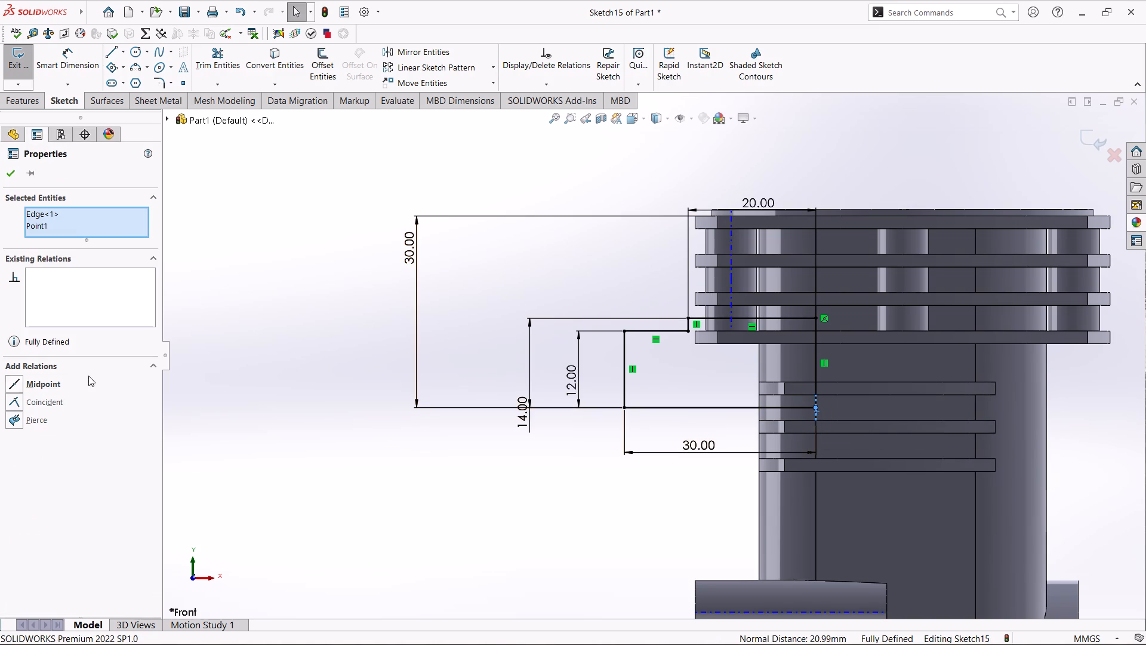
click(20, 401)
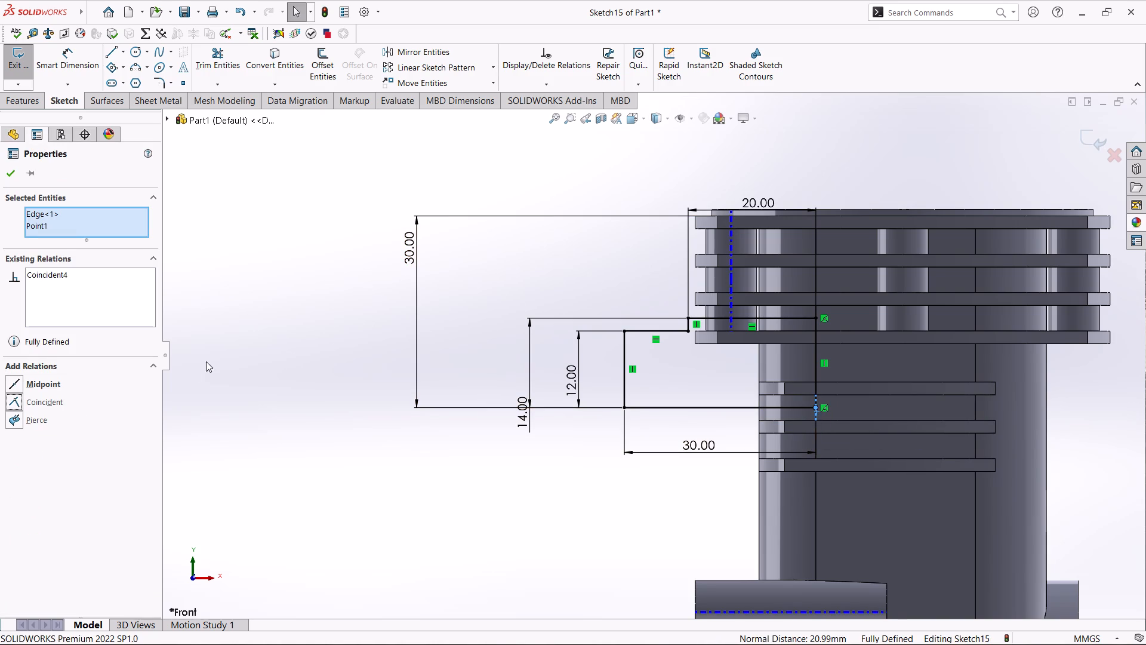
click(296, 309)
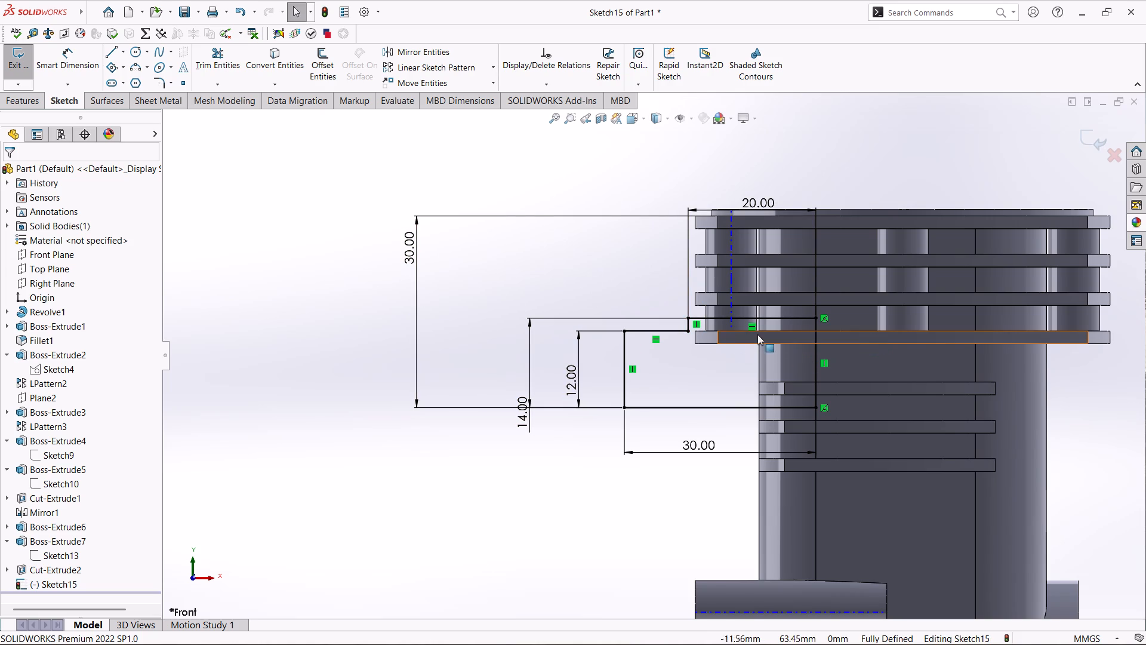
Revolve the stepped profile 360° about its bottom line as a boss merged with the body.
click(26, 102)
click(68, 70)
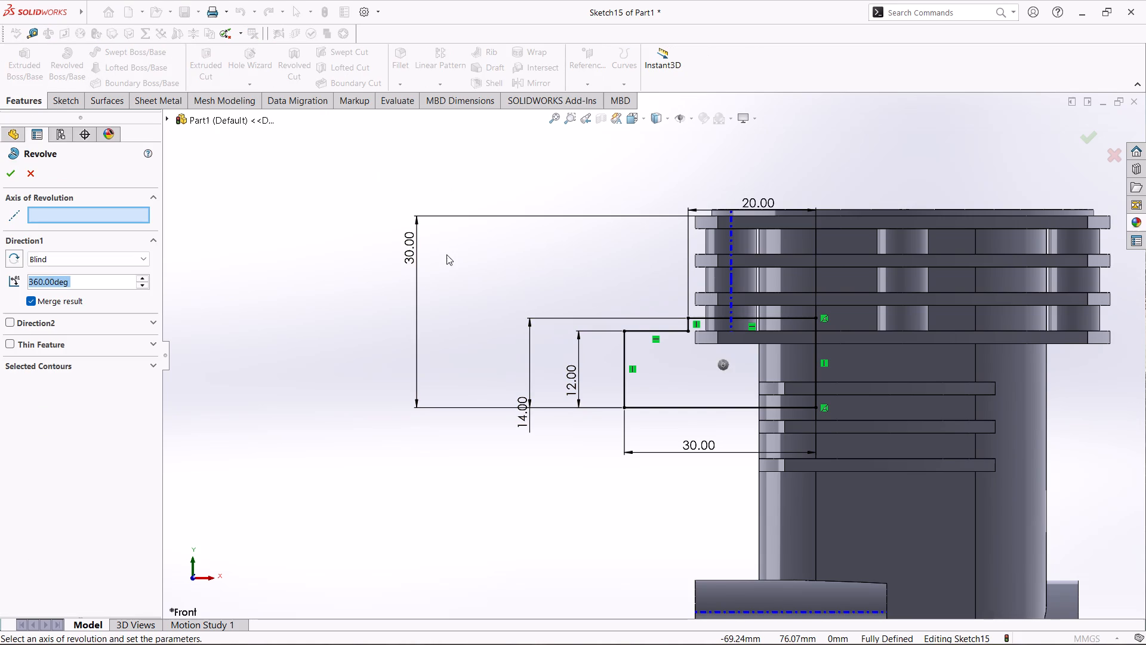
click(711, 409)
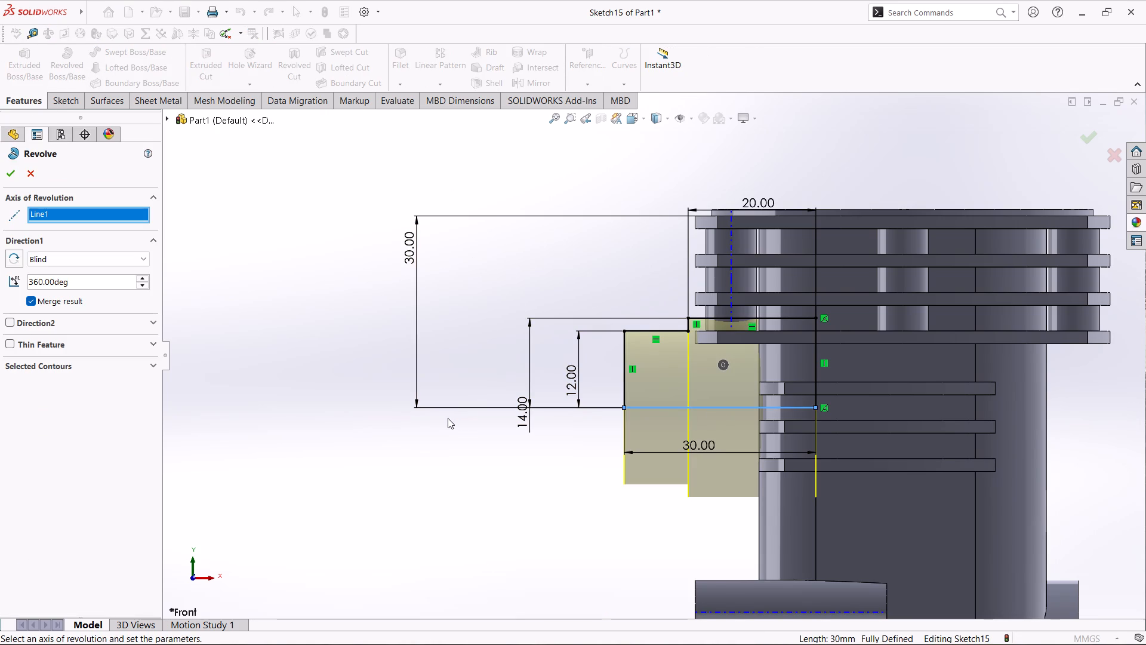
middle_drag(295, 331, 352, 349)
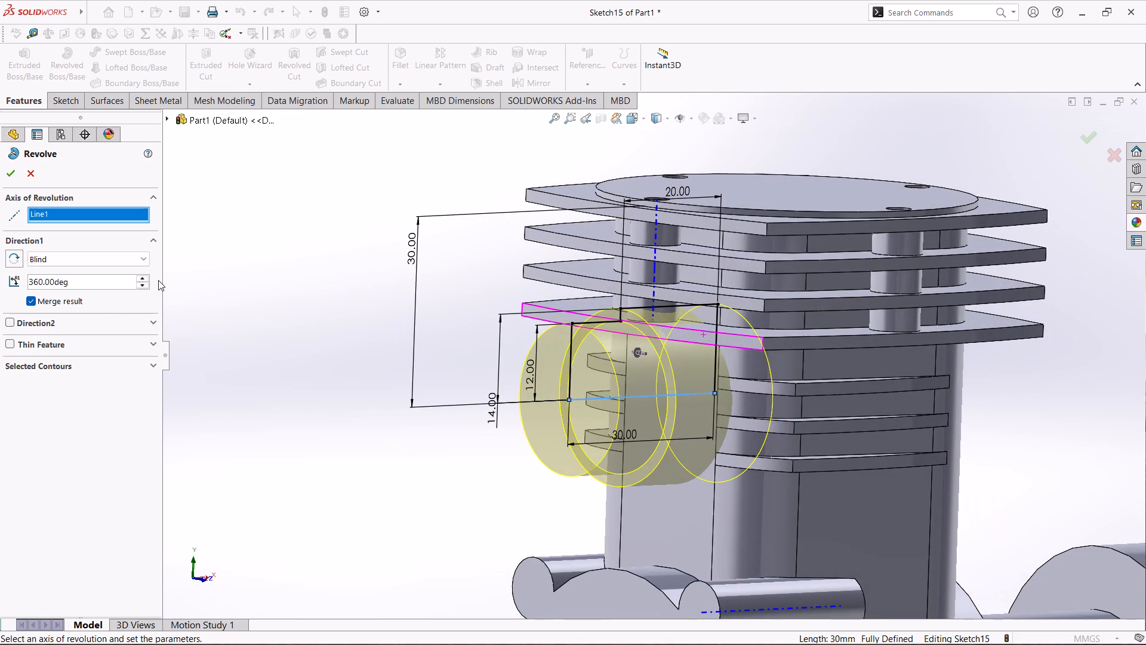
click(10, 174)
Examine the revolved stepped boss and its junction with the finned cylinder from several sides.
middle_drag(256, 294, 252, 301)
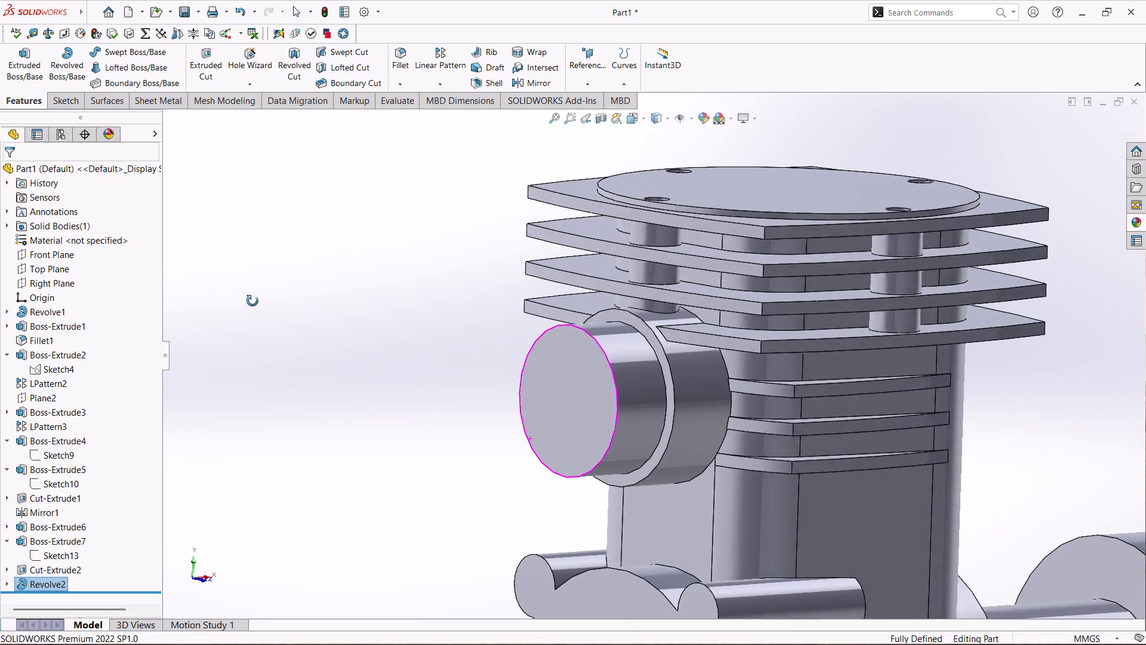
middle_drag(252, 301, 292, 289)
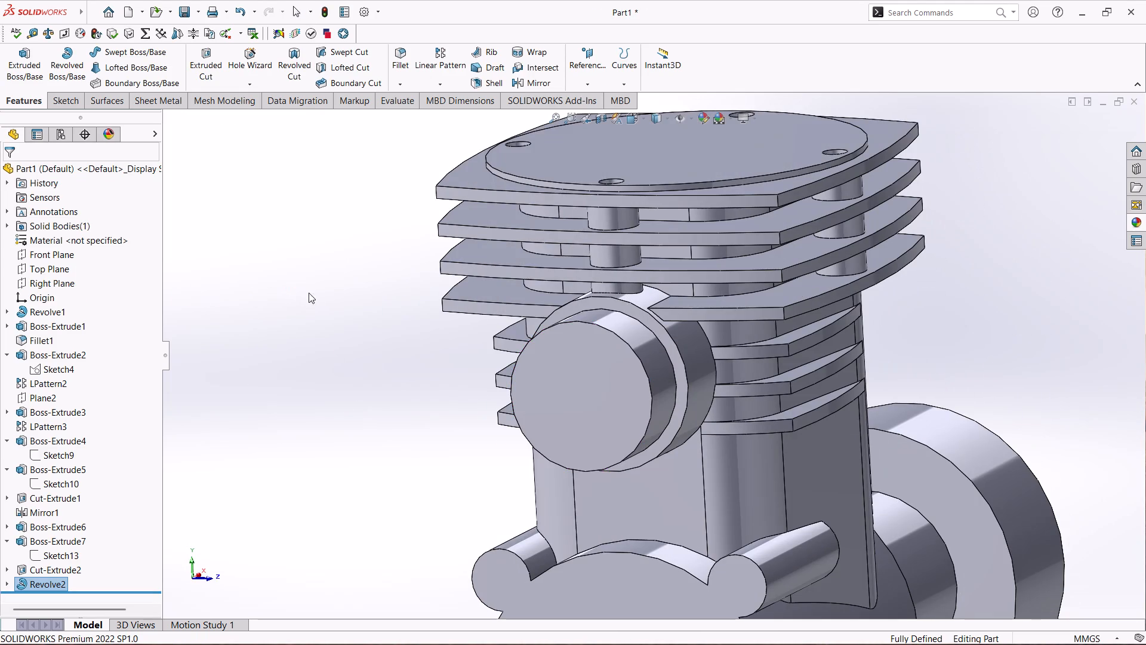
scroll(322, 300, up, 3)
middle_drag(344, 308, 413, 324)
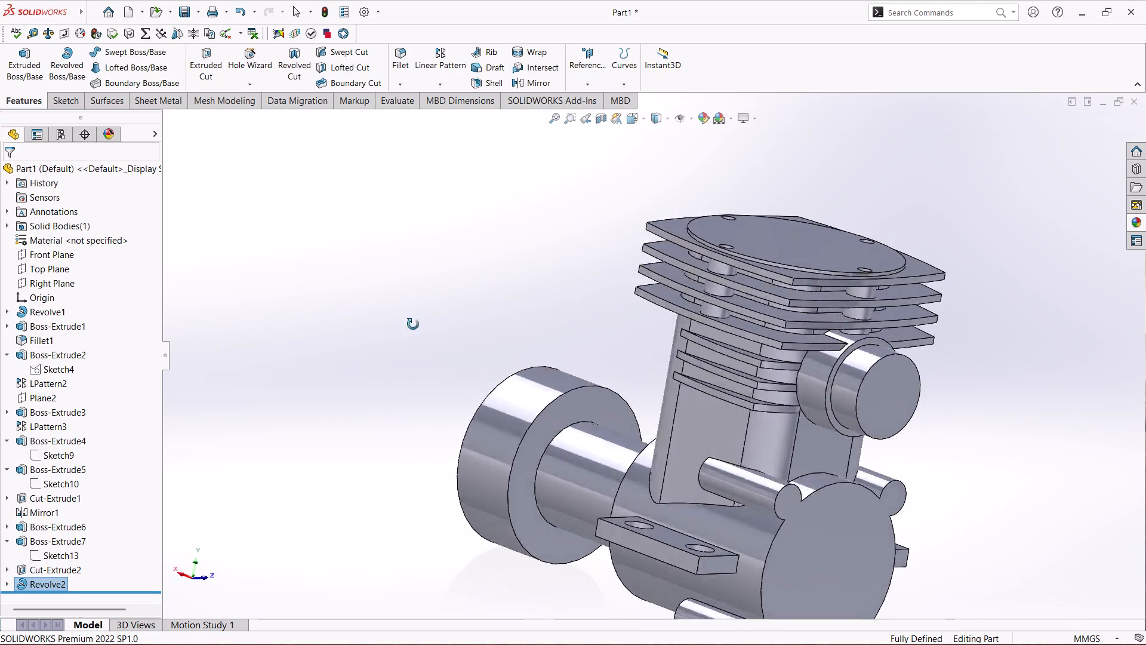
middle_drag(413, 324, 241, 301)
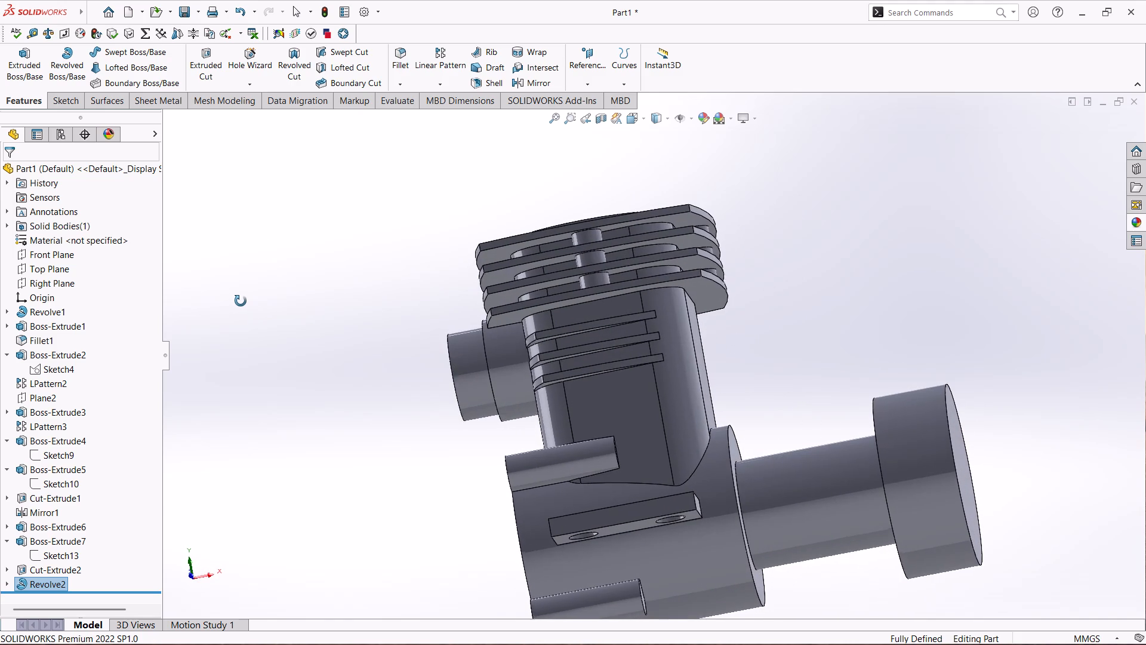
middle_drag(241, 301, 242, 301)
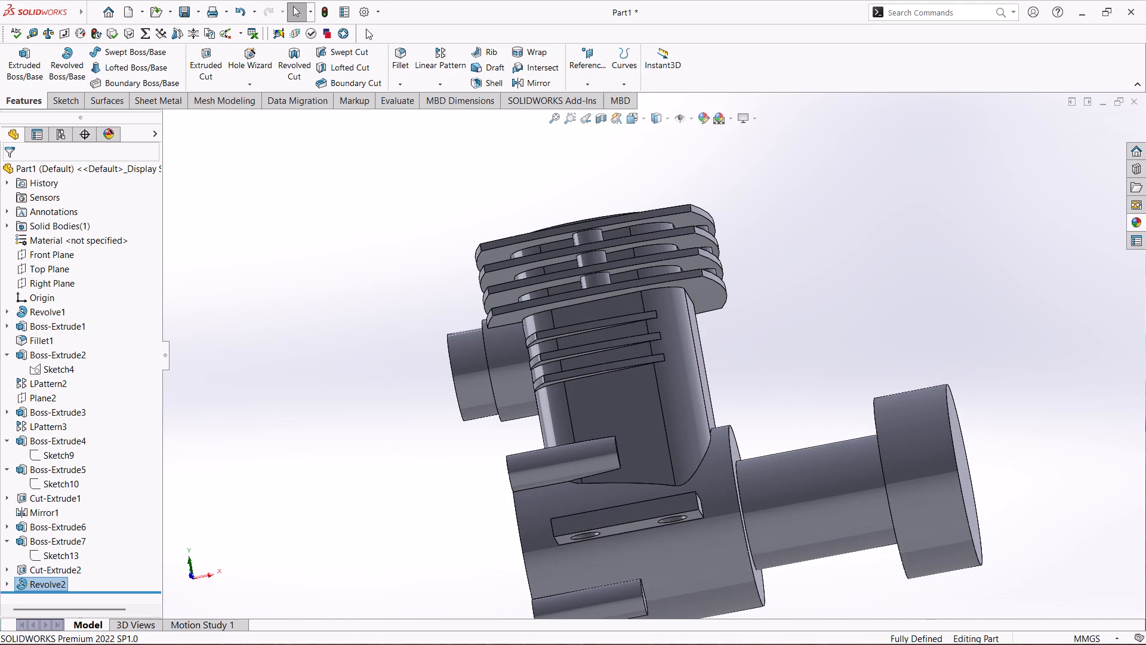
Raise the document's shaded and wireframe image quality to near the high end, with a shaded deviation of about 0.054 mm.
click(362, 14)
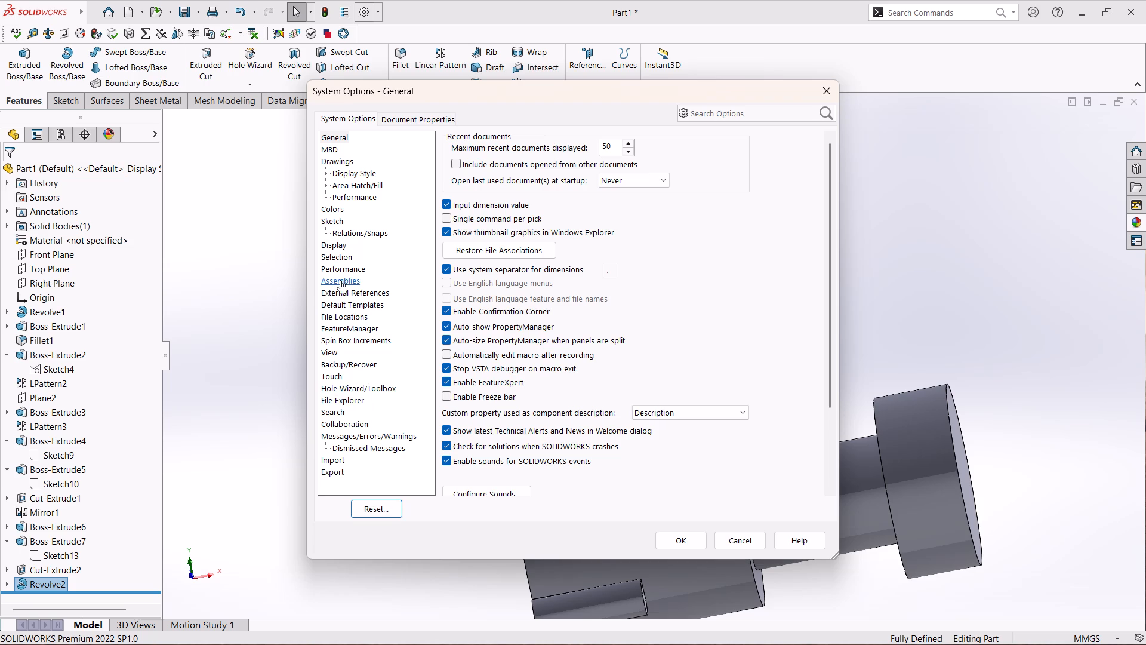
scroll(342, 392, down, 2)
click(424, 123)
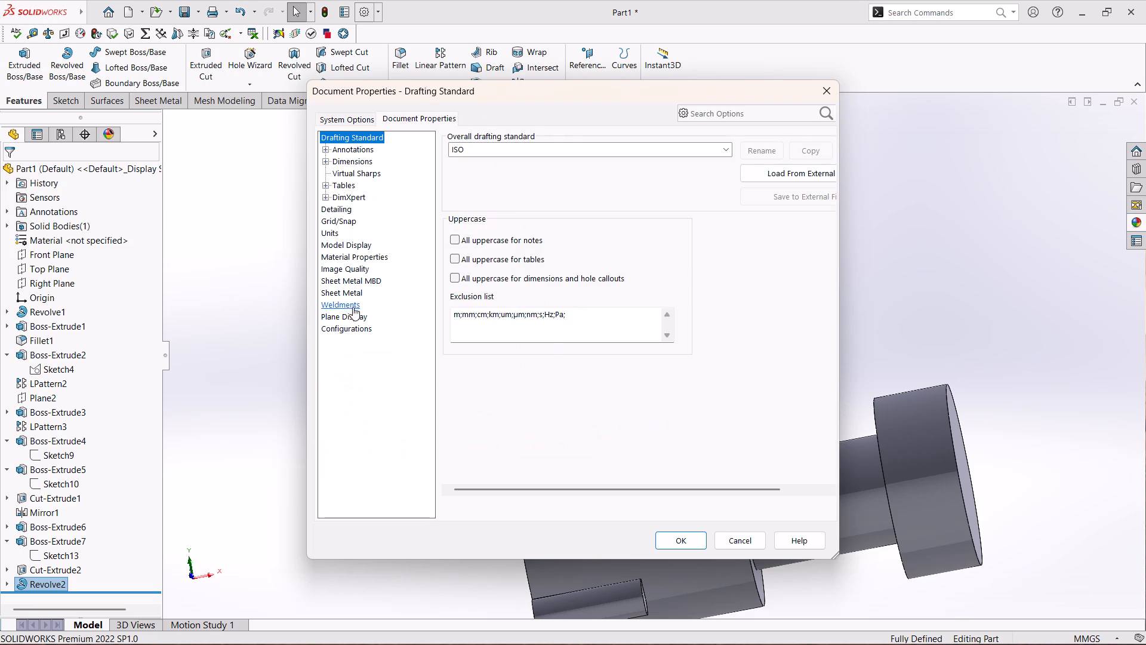
click(355, 269)
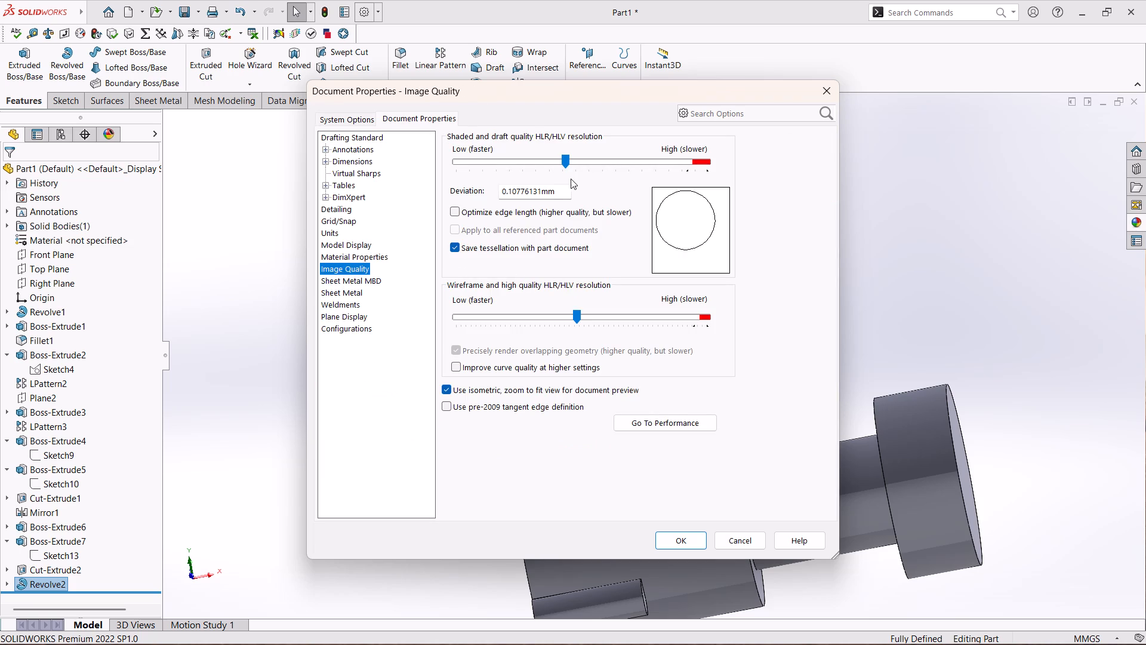
drag(568, 164, 686, 171)
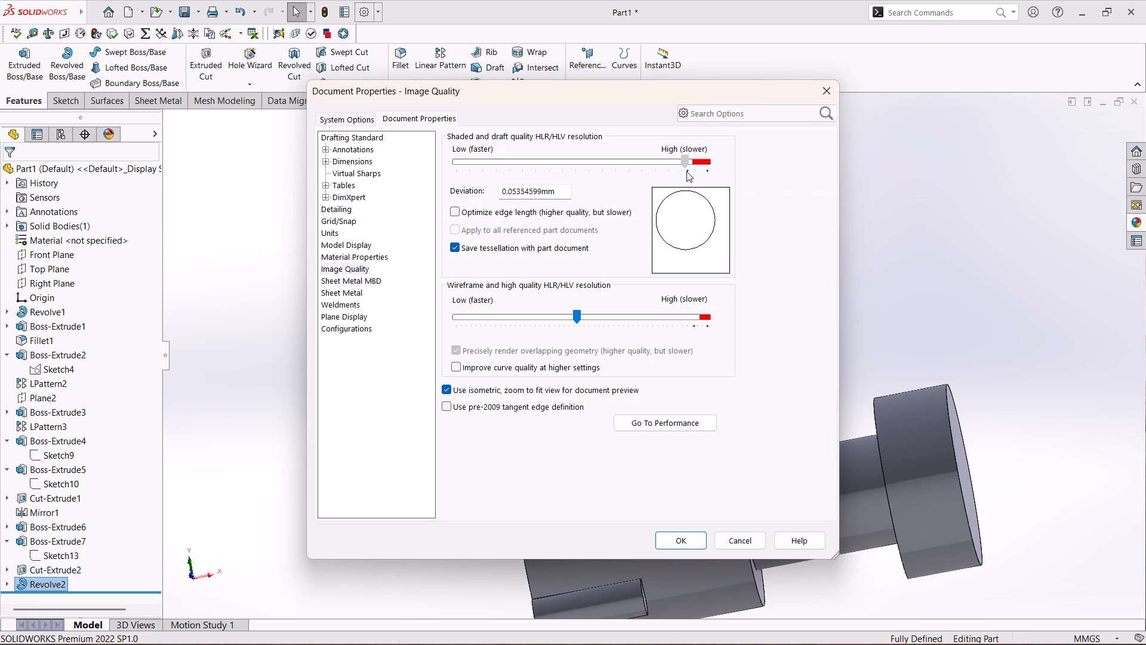
drag(686, 171, 685, 172)
drag(580, 318, 693, 305)
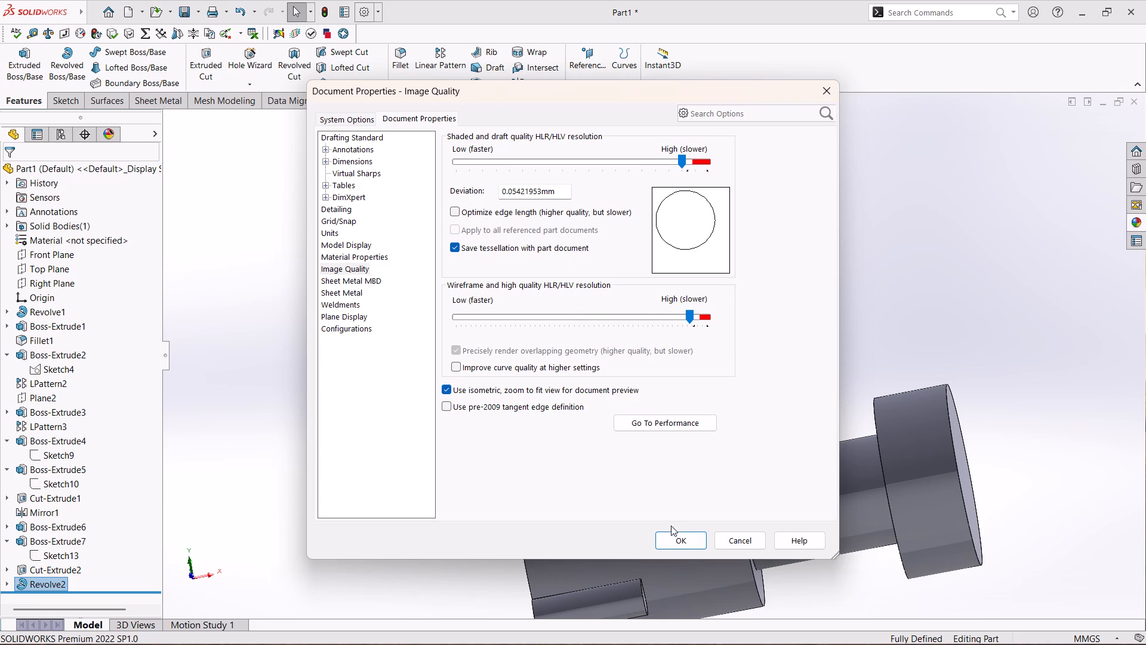
click(690, 540)
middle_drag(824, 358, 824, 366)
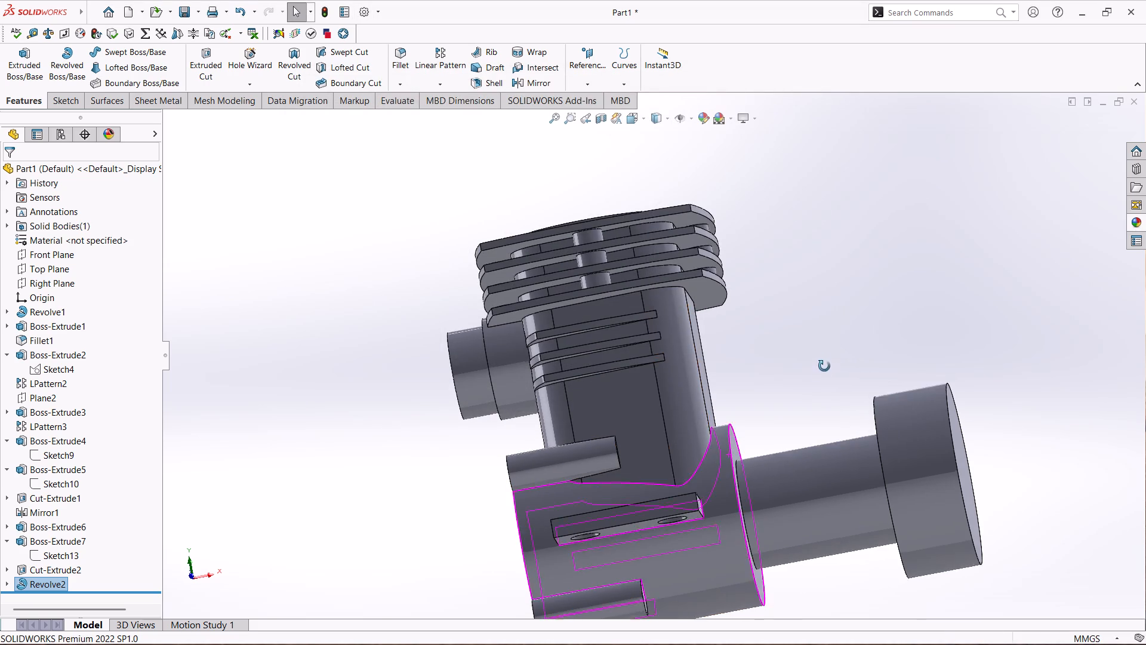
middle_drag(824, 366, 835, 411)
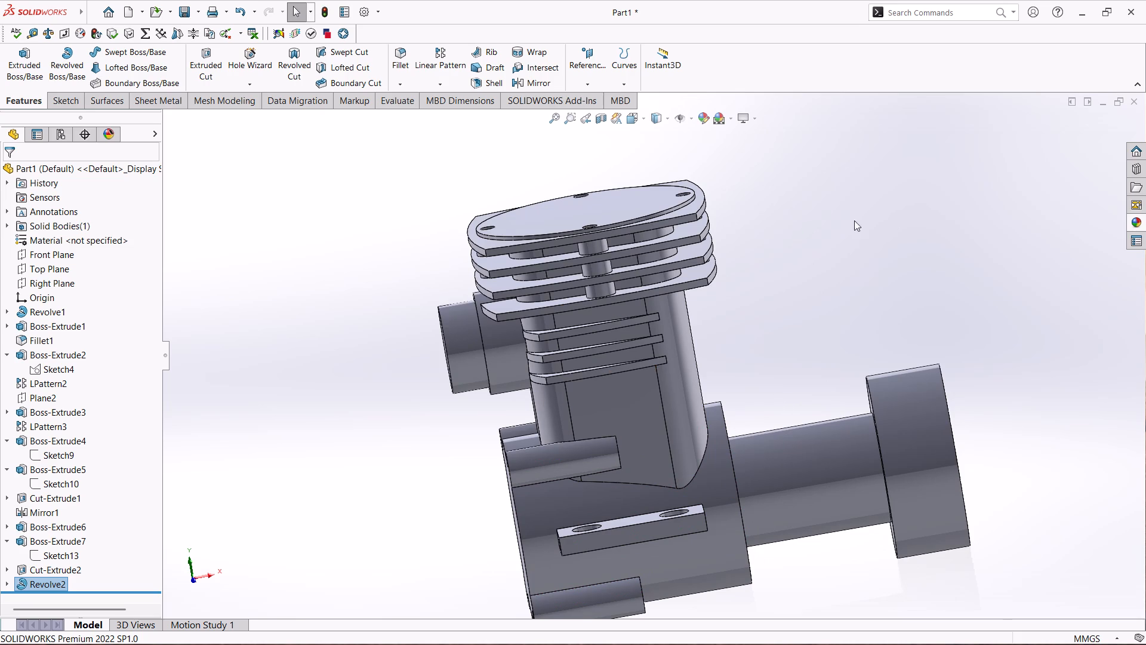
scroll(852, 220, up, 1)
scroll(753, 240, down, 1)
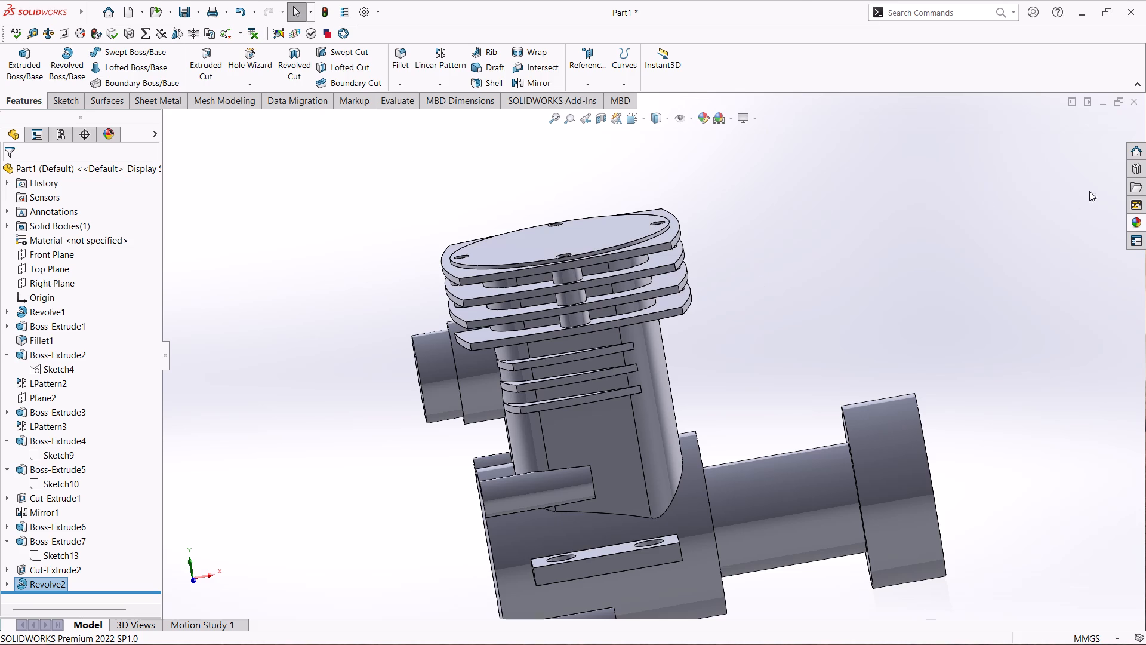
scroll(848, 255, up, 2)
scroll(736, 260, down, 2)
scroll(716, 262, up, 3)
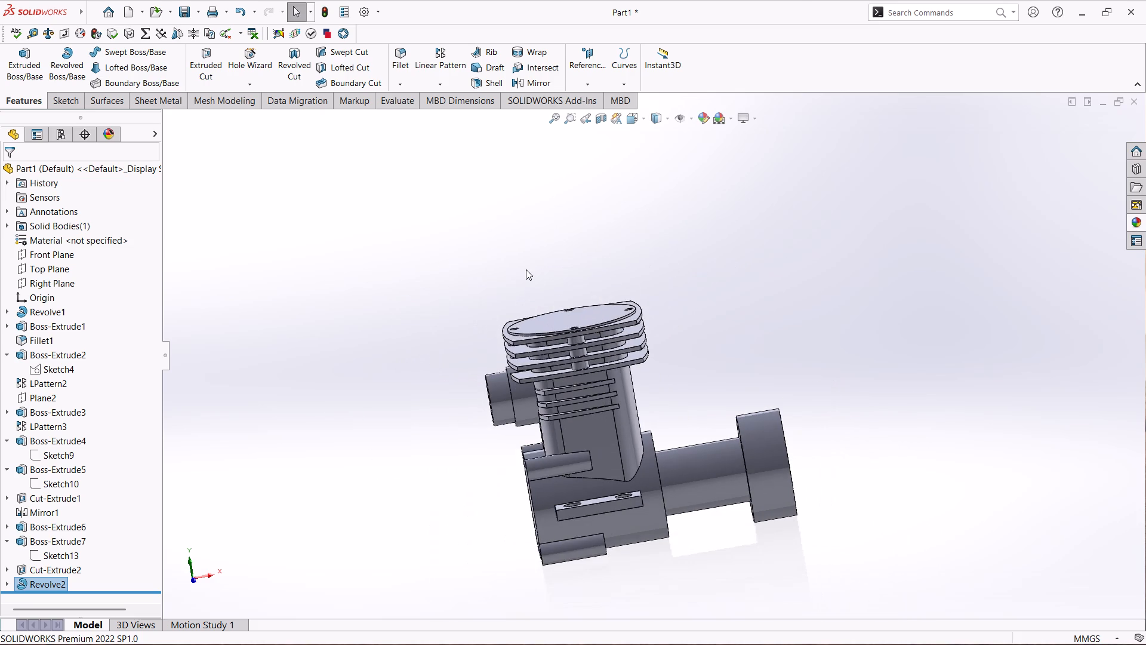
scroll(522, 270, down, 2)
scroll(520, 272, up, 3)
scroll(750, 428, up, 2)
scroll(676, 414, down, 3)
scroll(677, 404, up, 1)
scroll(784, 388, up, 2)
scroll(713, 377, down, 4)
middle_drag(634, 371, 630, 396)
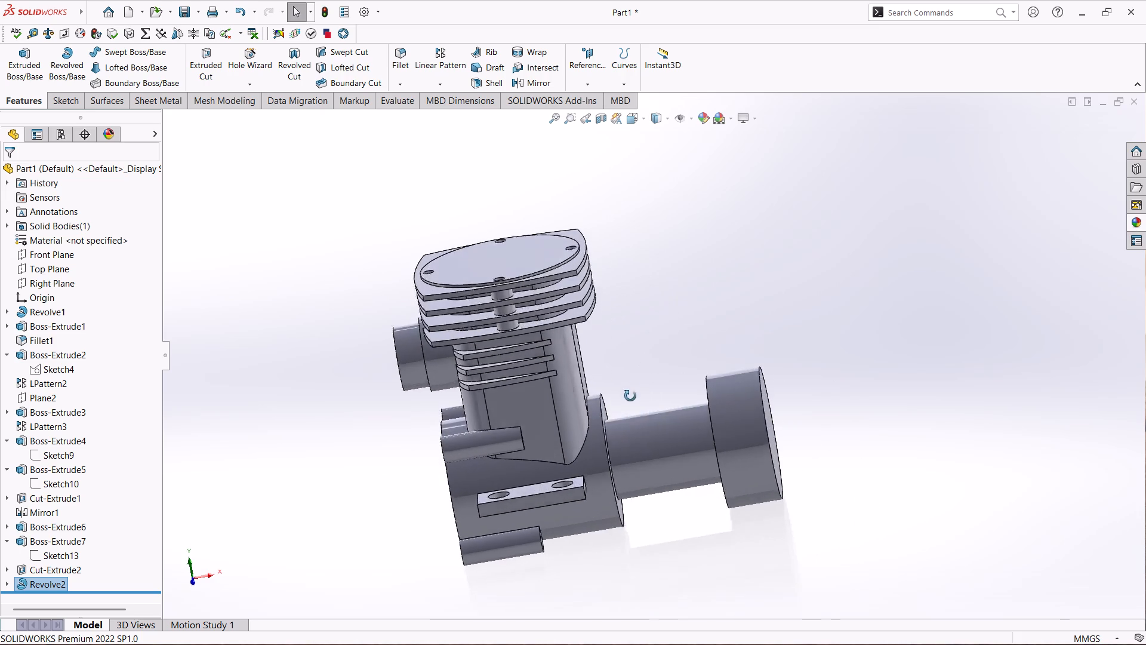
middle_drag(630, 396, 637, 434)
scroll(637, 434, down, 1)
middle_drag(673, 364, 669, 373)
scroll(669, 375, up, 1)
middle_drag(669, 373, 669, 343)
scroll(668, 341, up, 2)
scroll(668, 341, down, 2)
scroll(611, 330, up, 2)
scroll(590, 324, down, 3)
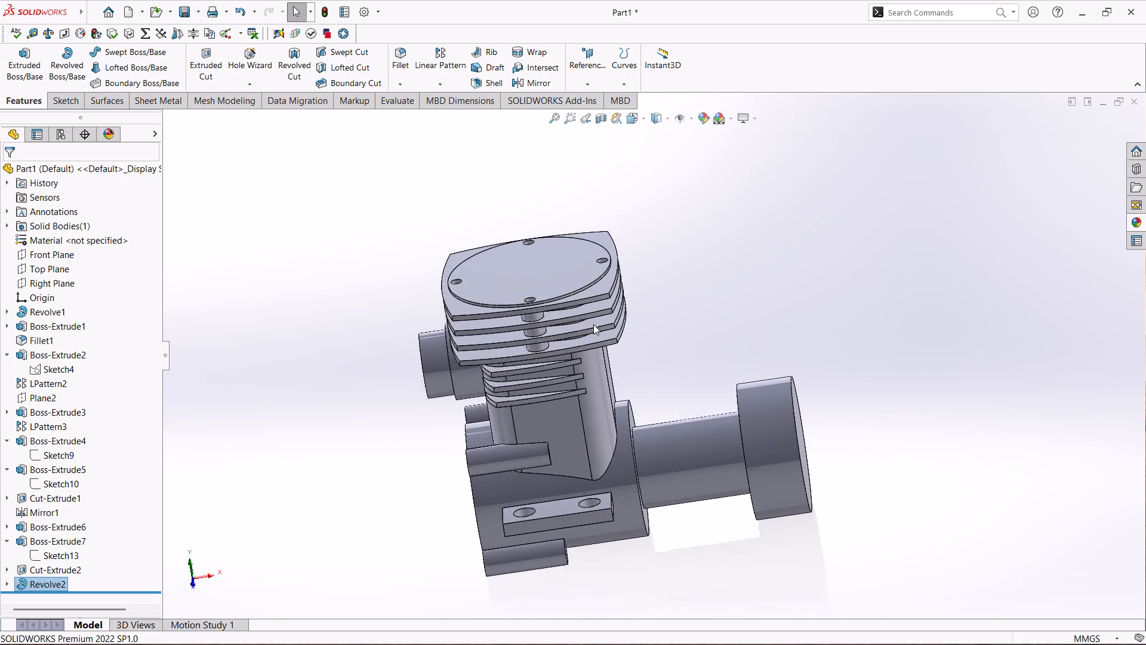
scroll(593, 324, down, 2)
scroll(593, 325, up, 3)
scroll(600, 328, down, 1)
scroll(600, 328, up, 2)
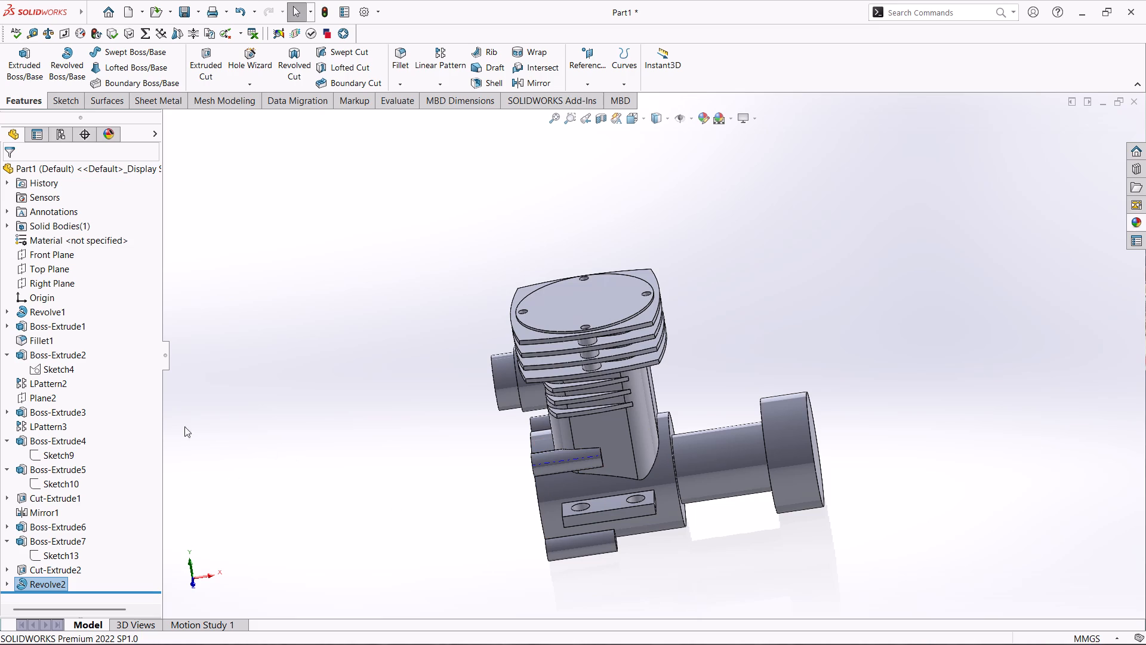
Start a sketch on the Front Plane and draw a horizontal centerline about 90 mm long from the origin to the large disc's outer face.
click(61, 257)
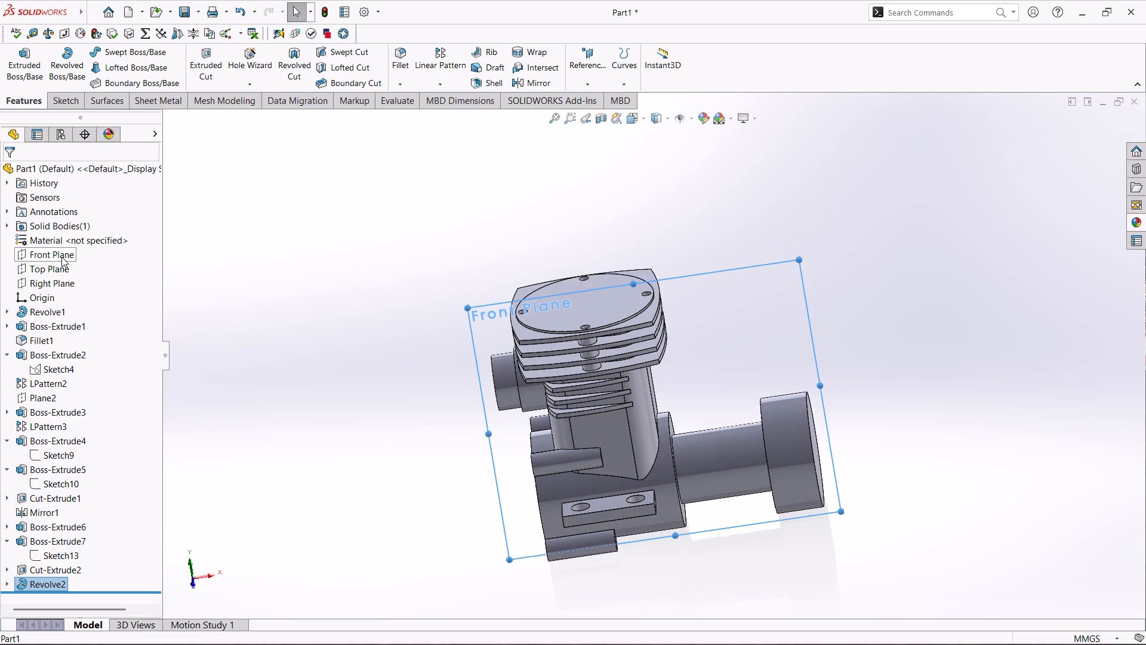
click(75, 240)
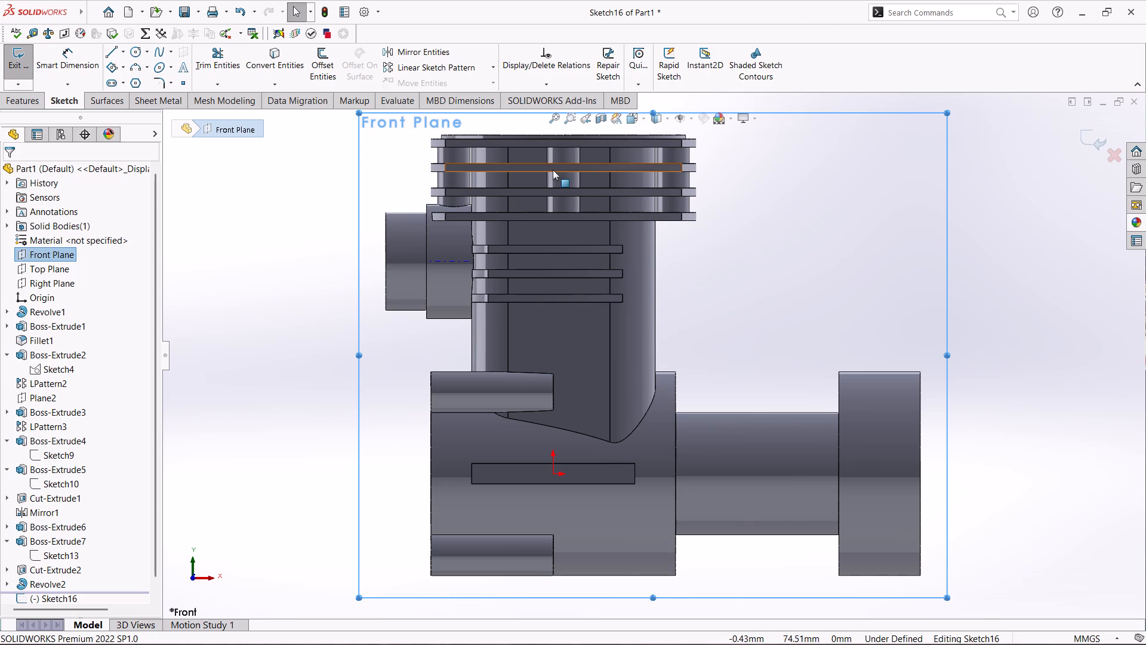
click(121, 53)
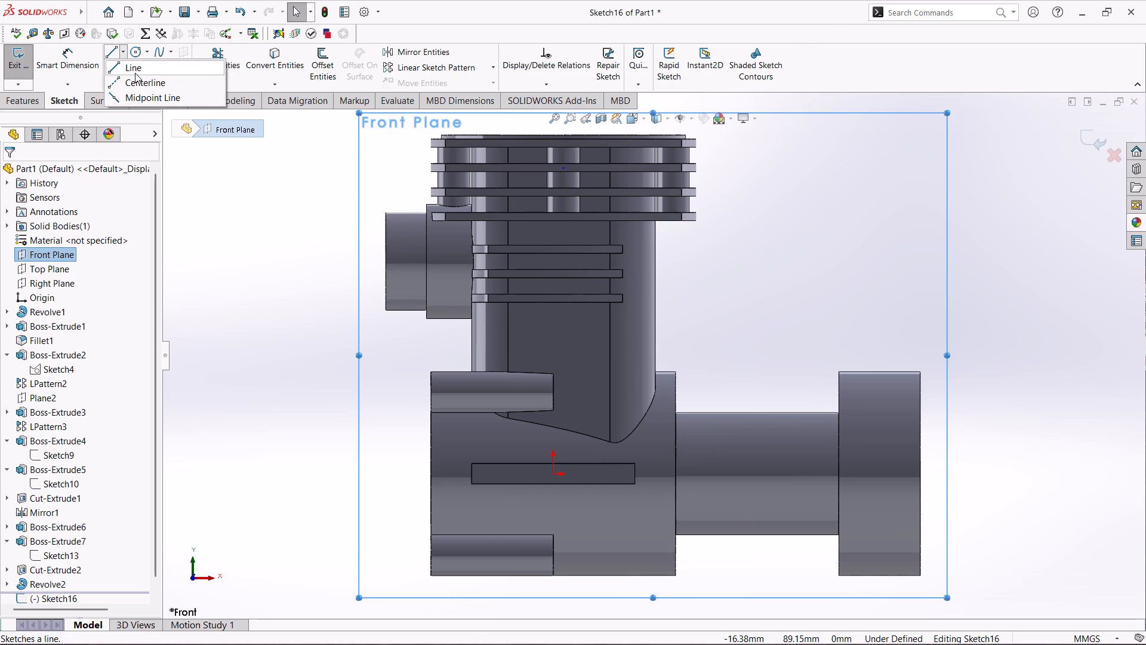
click(131, 84)
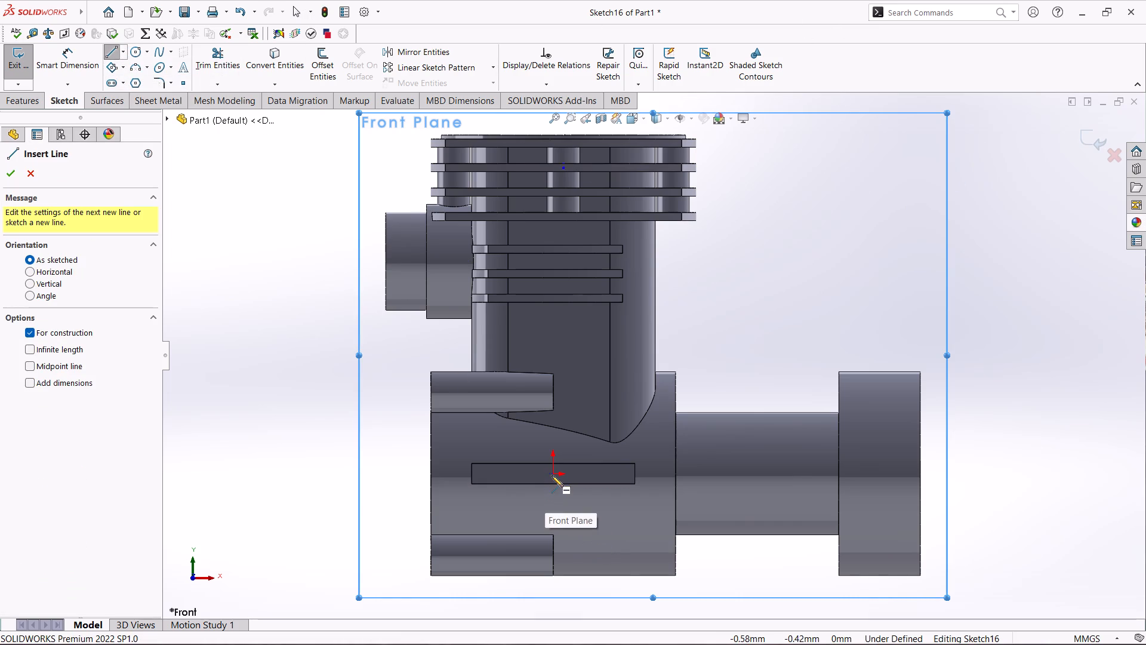
click(552, 475)
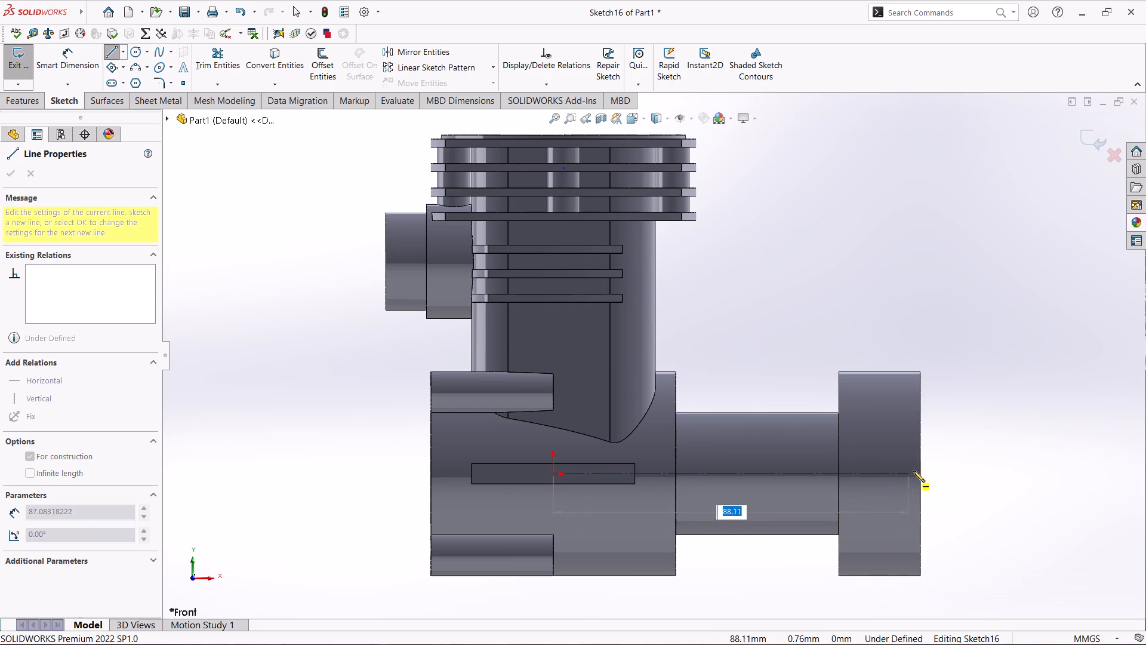
click(920, 472)
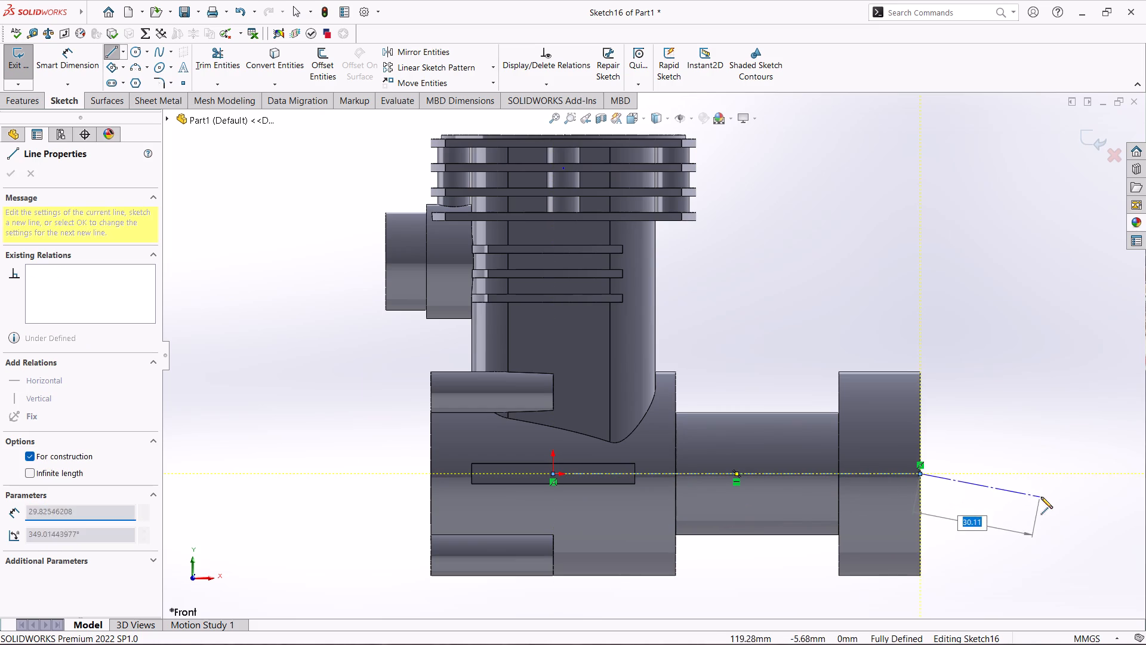
key(Escape)
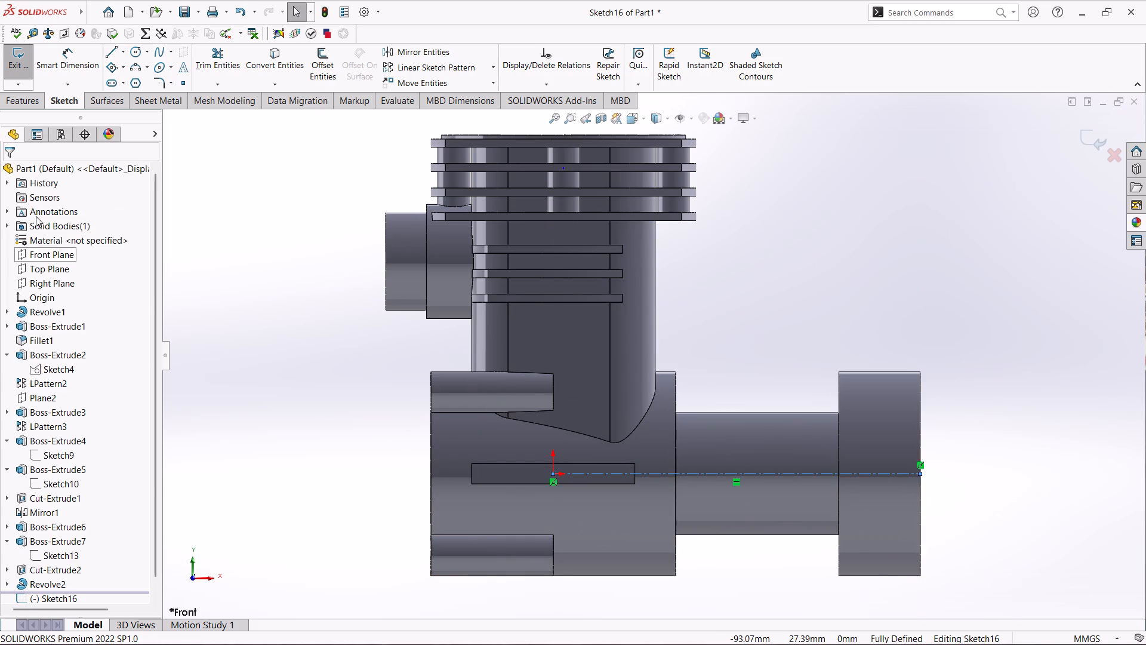
Sketch a tilted 3 Point Corner Rectangle from the centerline's midpoint, with its second corner at about X 62.6, Y 25.5 mm.
click(120, 70)
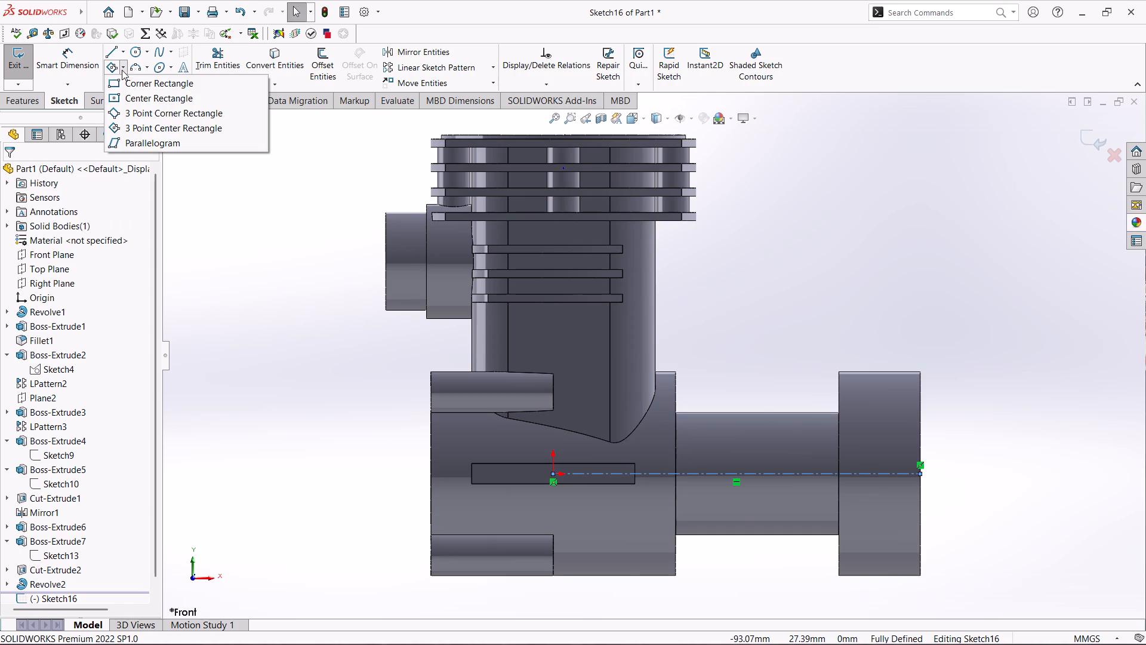
click(147, 113)
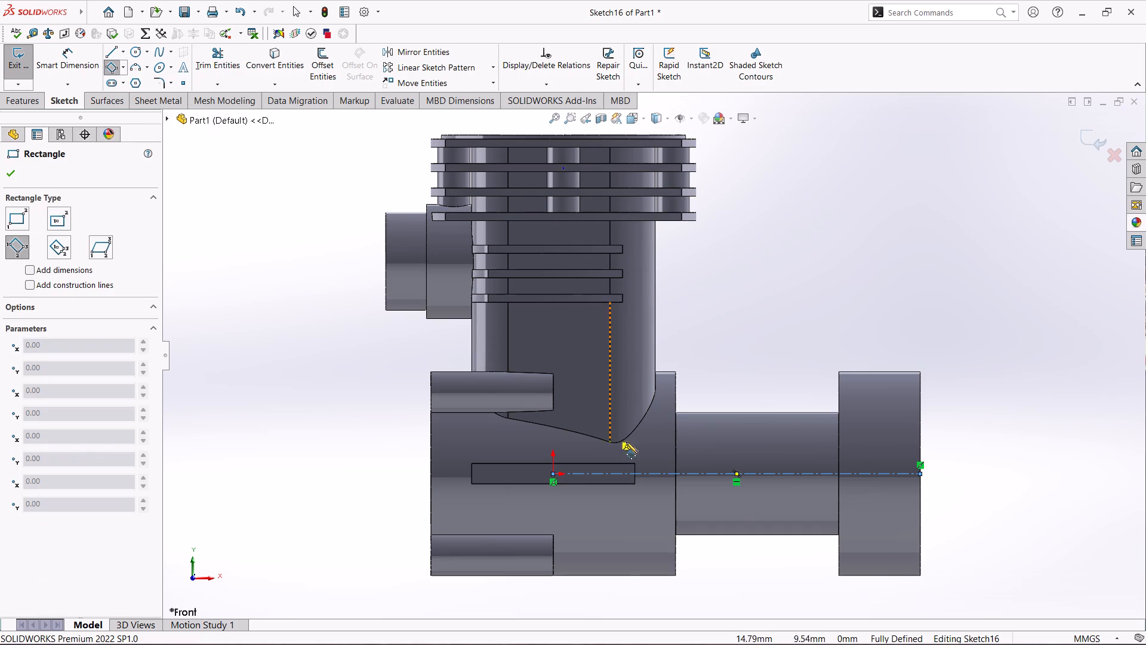
click(734, 473)
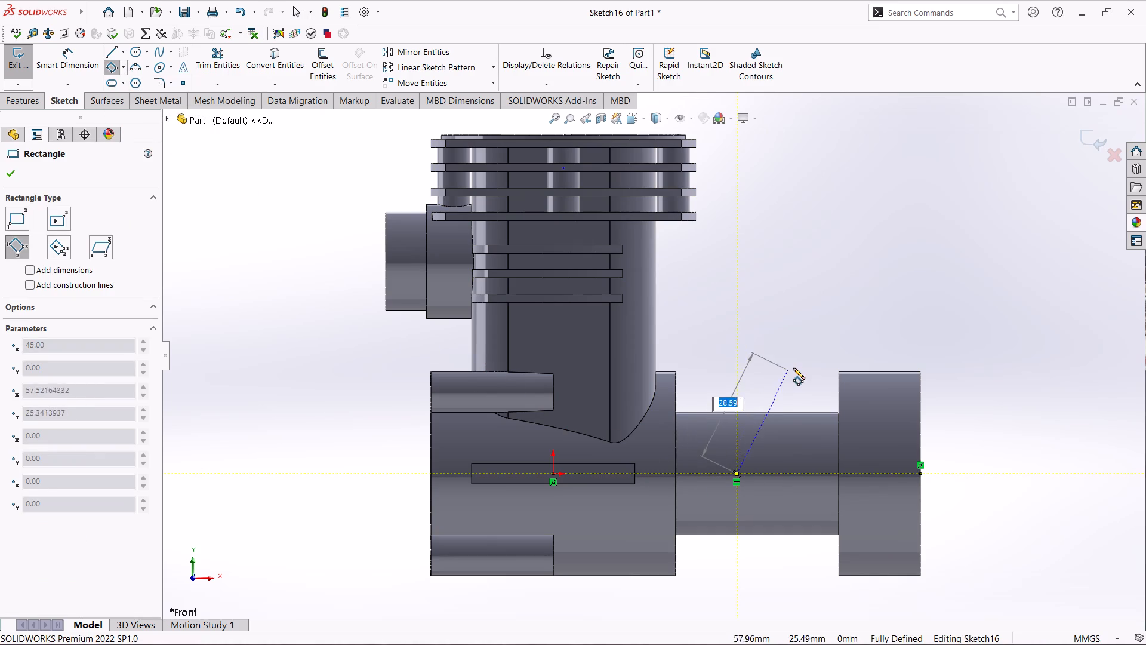
click(809, 370)
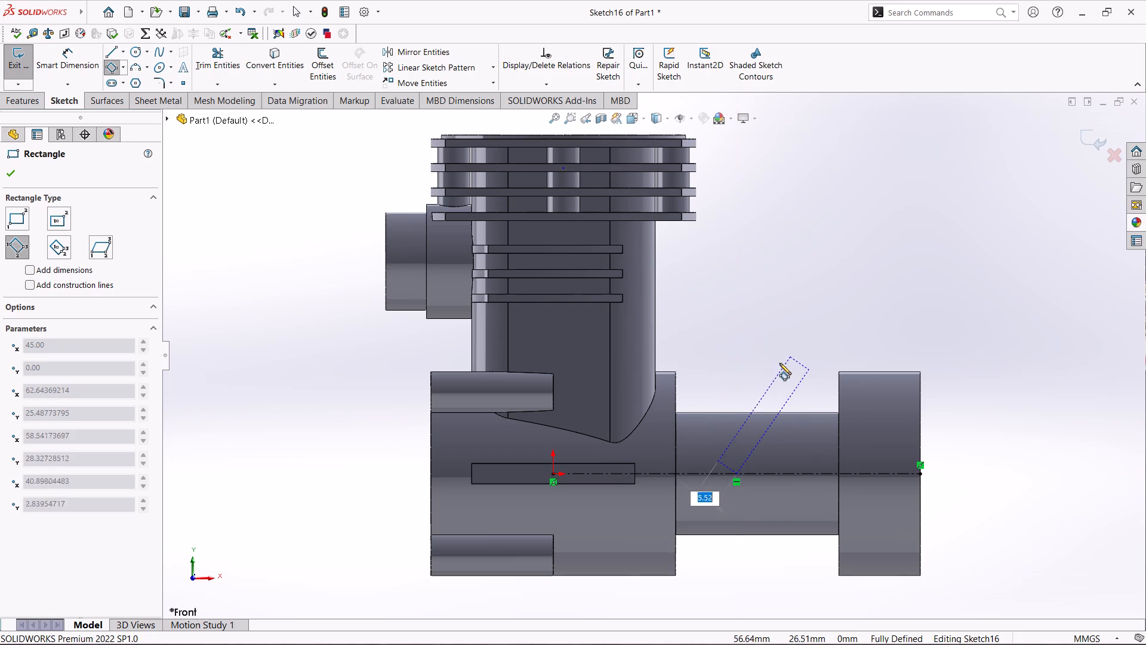
click(752, 334)
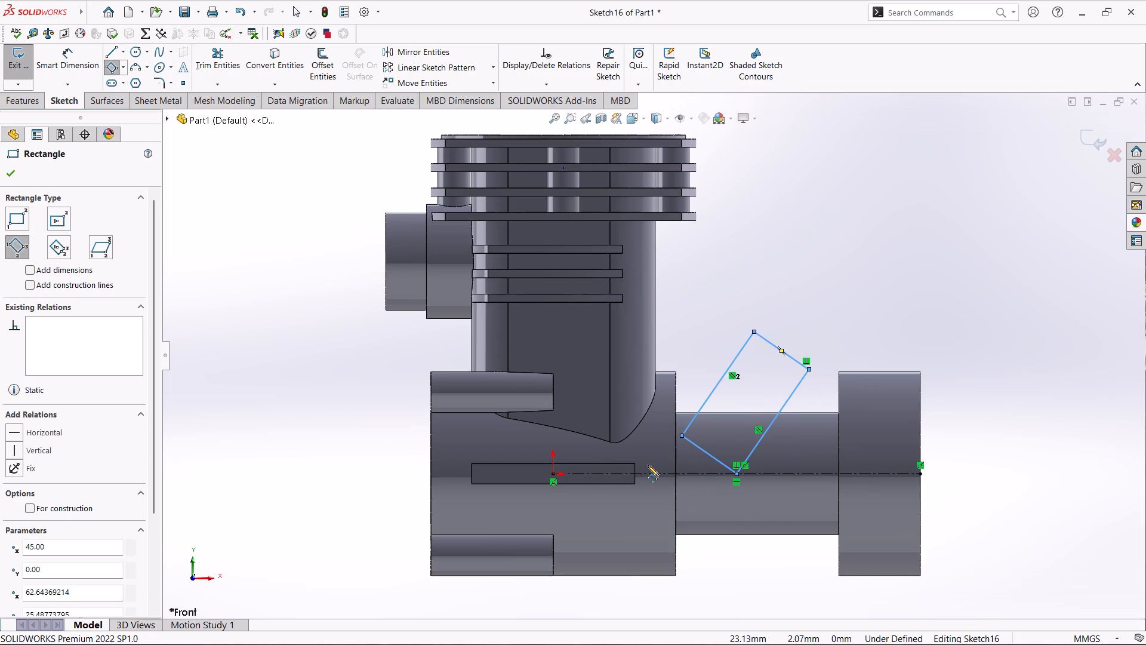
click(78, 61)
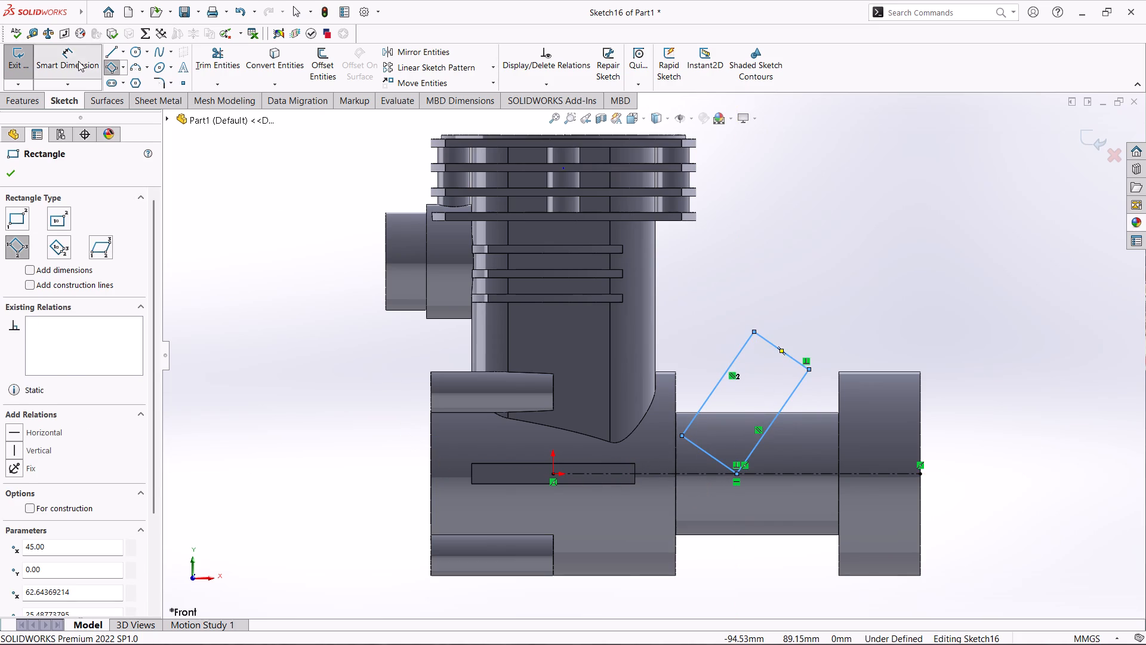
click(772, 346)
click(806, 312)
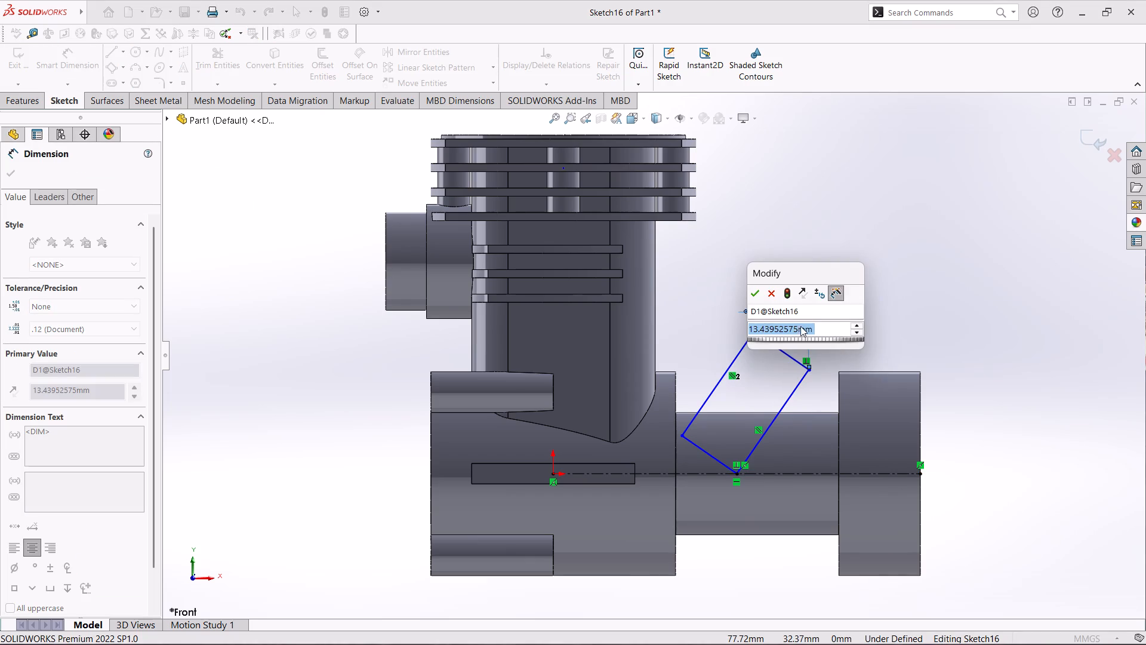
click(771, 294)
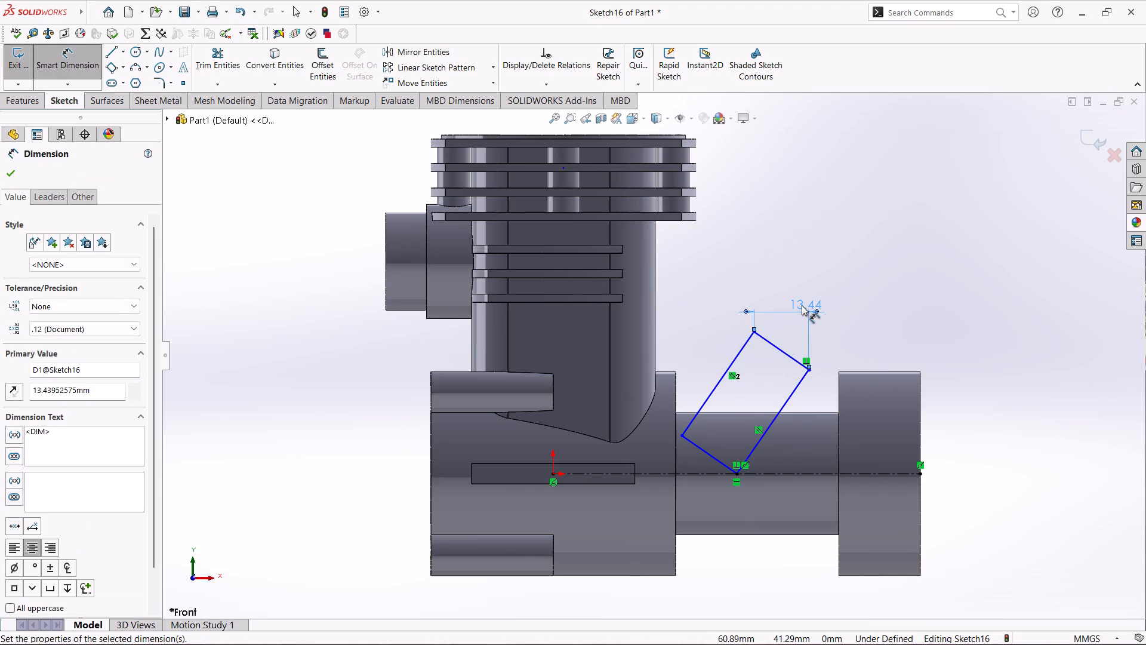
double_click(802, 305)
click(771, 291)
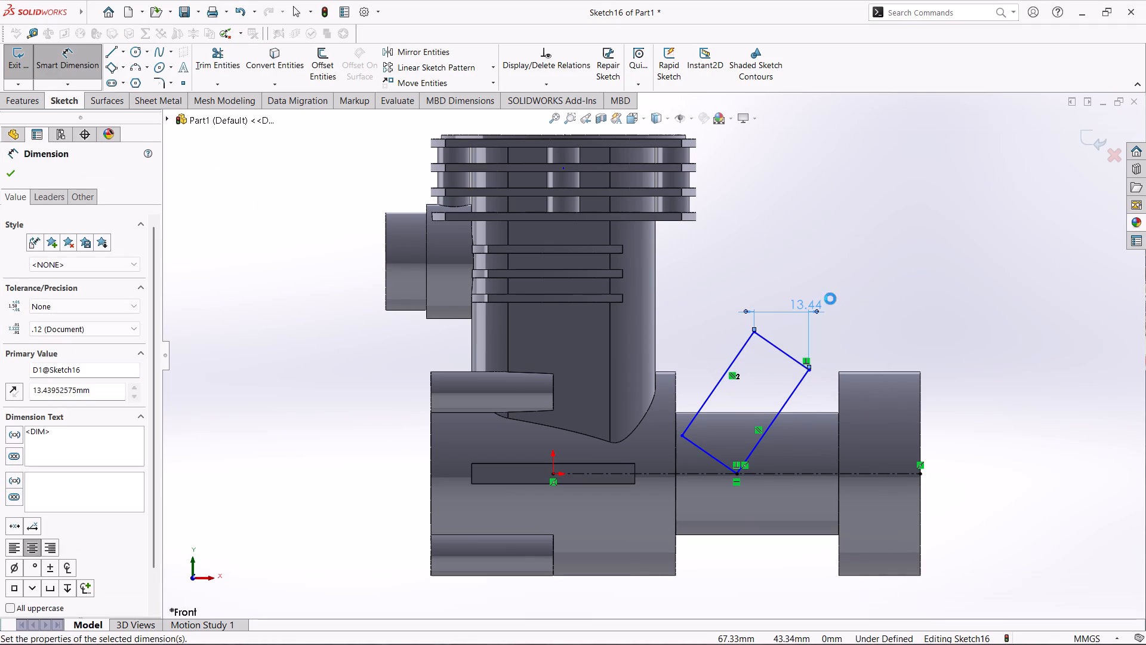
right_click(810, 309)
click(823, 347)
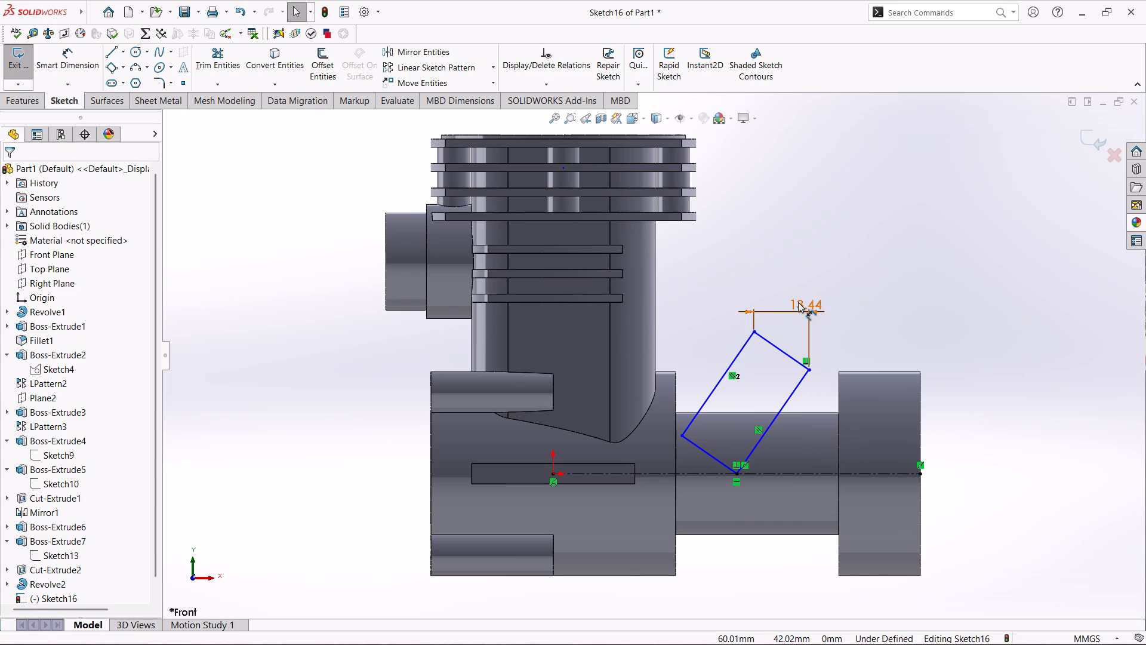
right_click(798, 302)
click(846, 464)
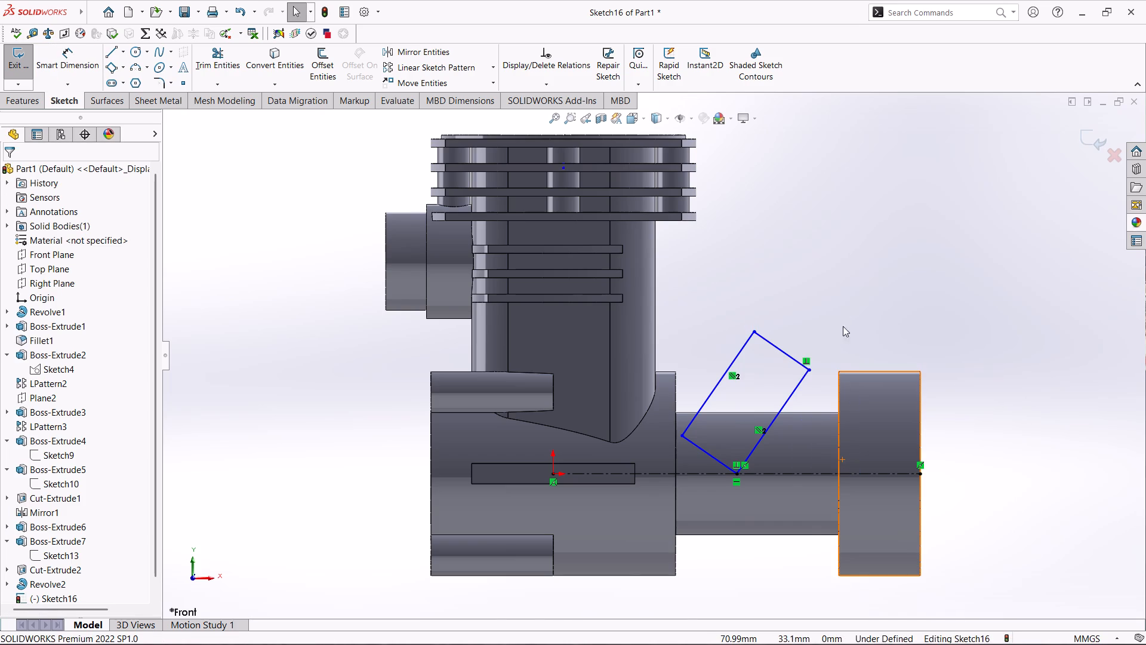
Dimension the tilted rectangle's upper short side to 15 mm and its long side to 40 mm.
right_drag(843, 300, 843, 171)
click(786, 352)
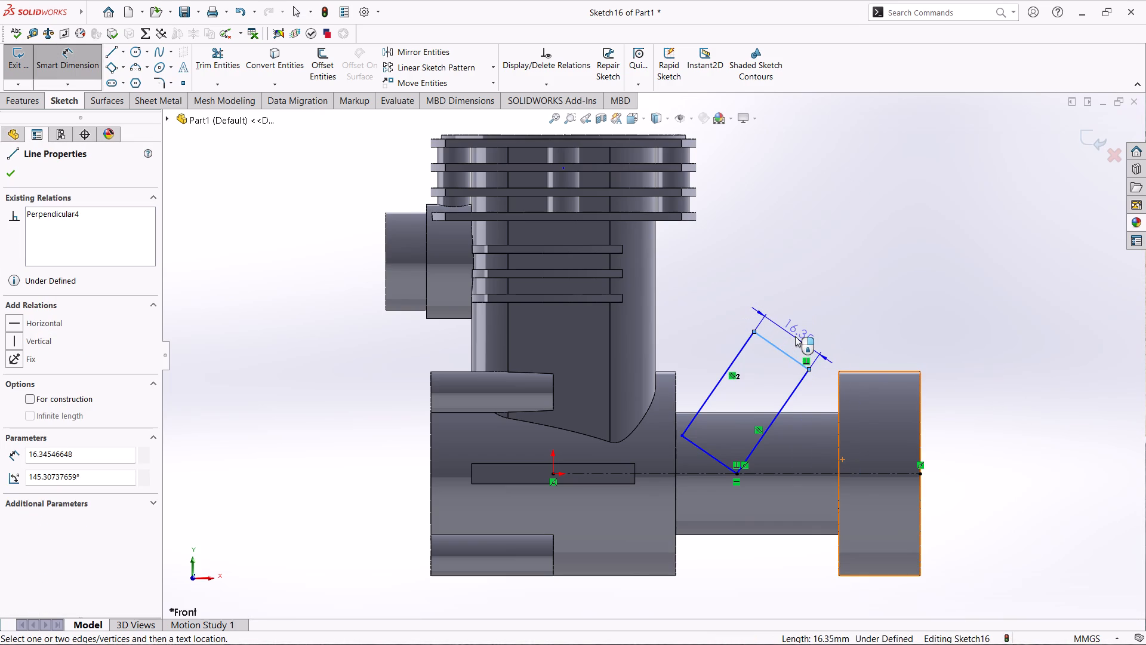
click(795, 336)
text(15)
key(Return)
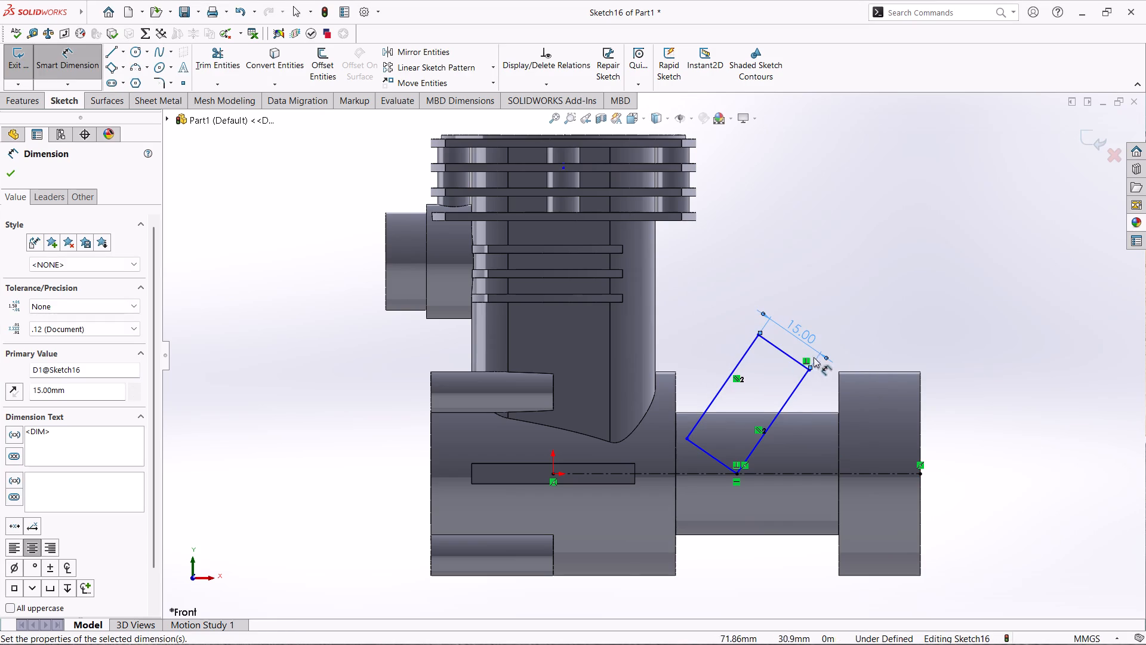
click(724, 381)
click(703, 360)
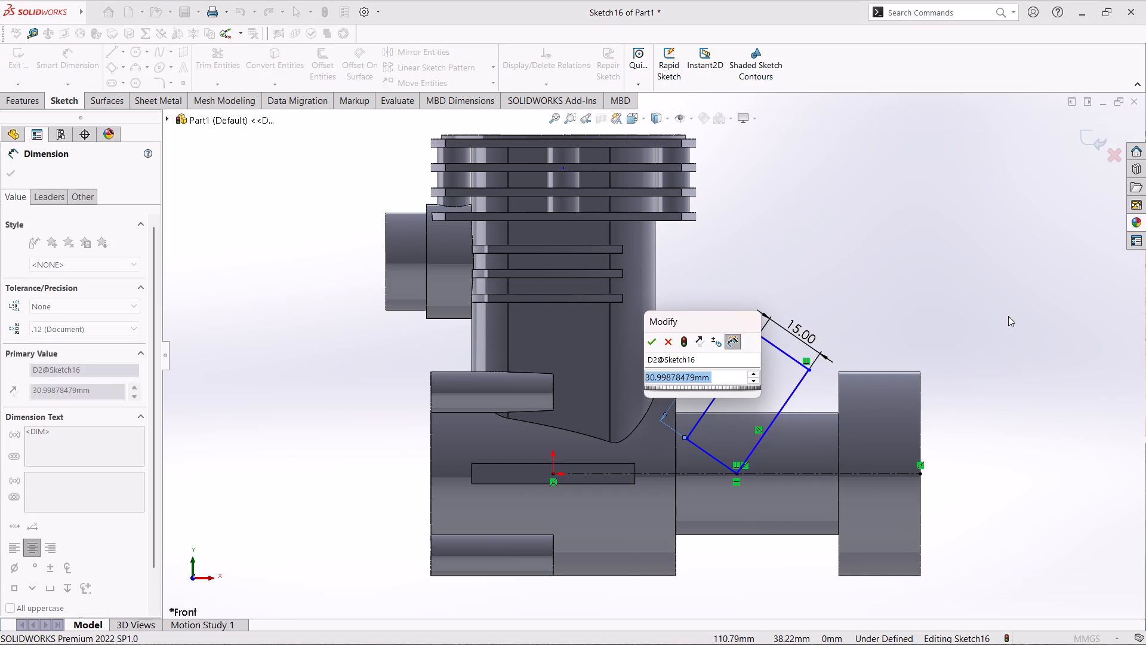
text(40)
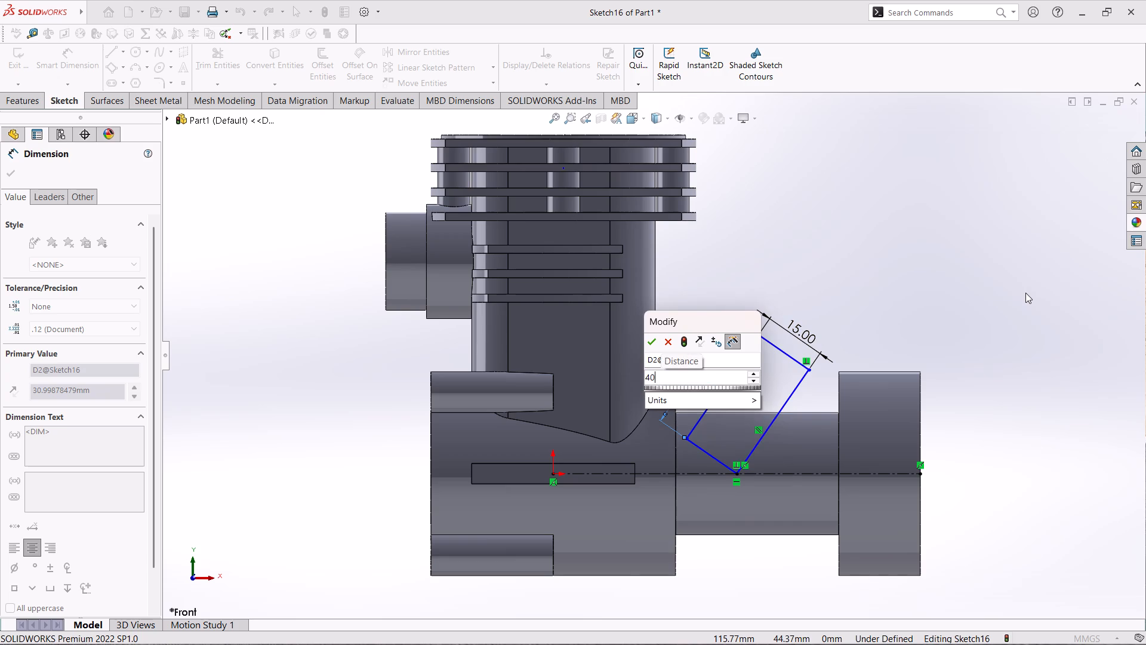
key(Return)
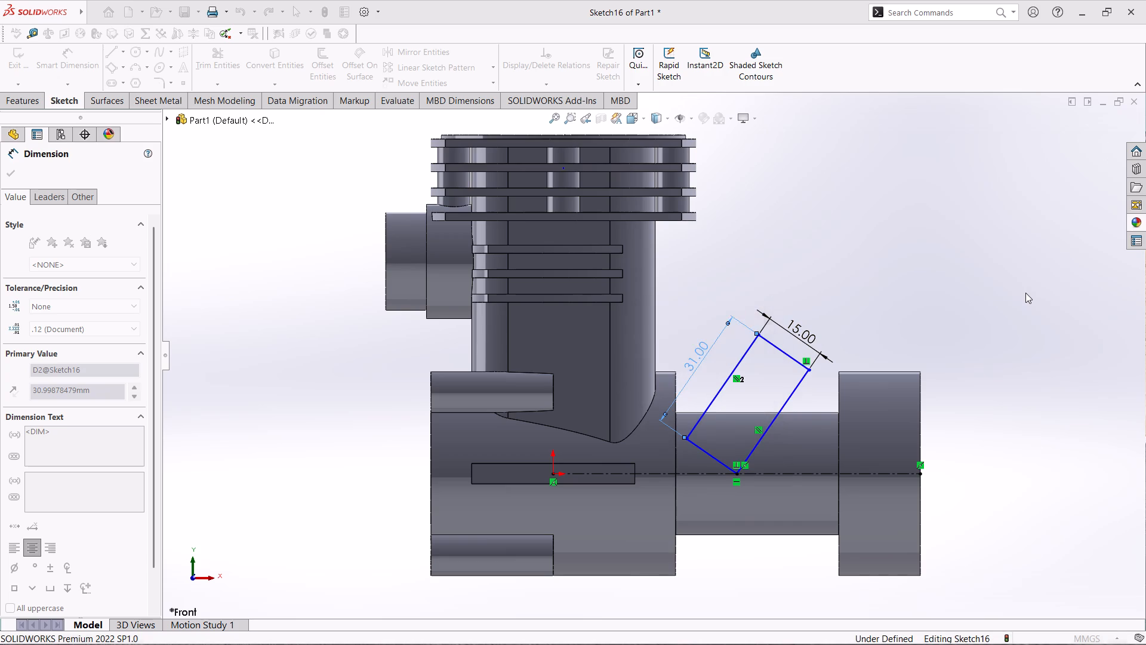
Set the angle between the rectangle's long side nearest the large disc and the horizontal centerline to 60°.
click(757, 446)
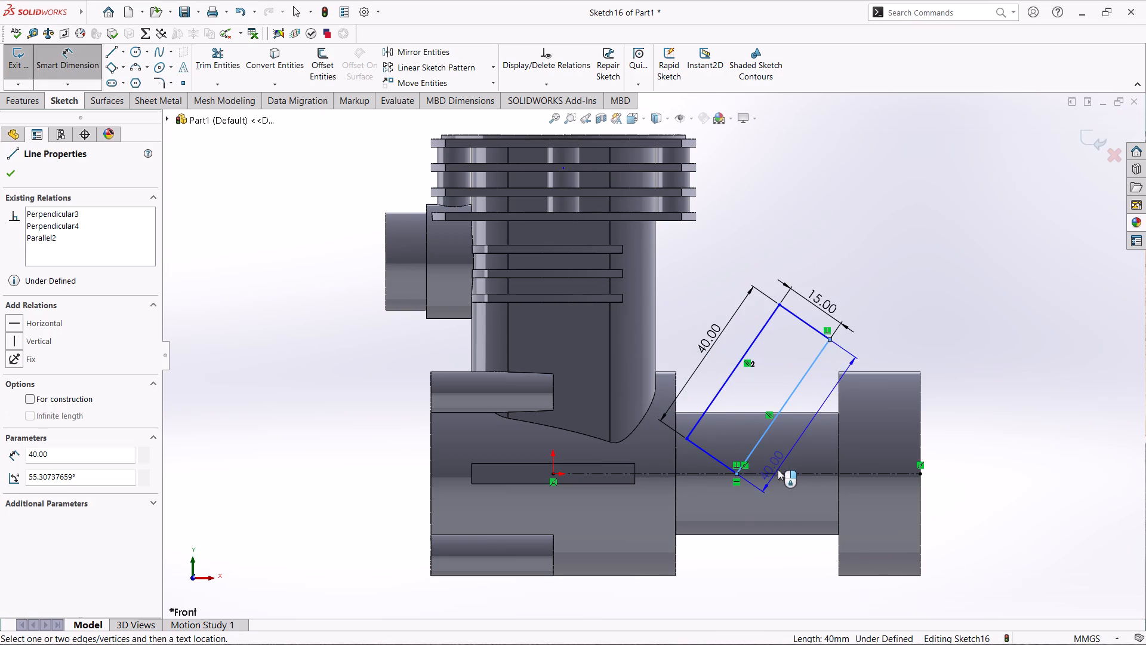
click(784, 473)
click(796, 449)
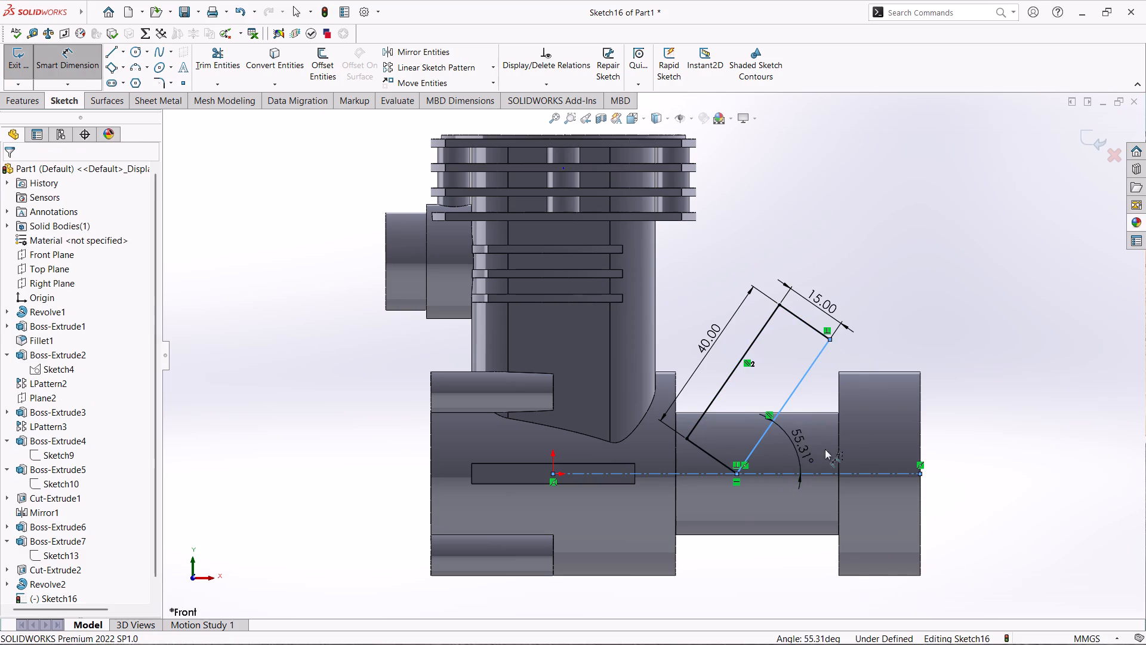
text(60)
key(Return)
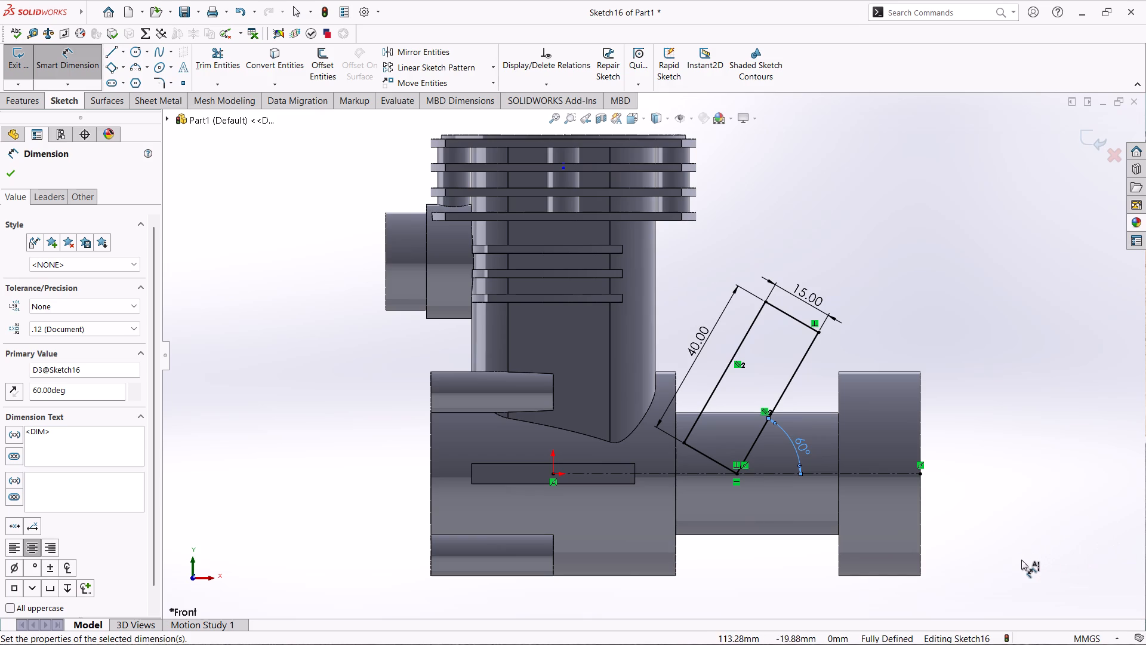
Add a driven dimension from the rectangle's corner on the centerline to the vertical edge where the crankcase meets the shaft.
click(735, 475)
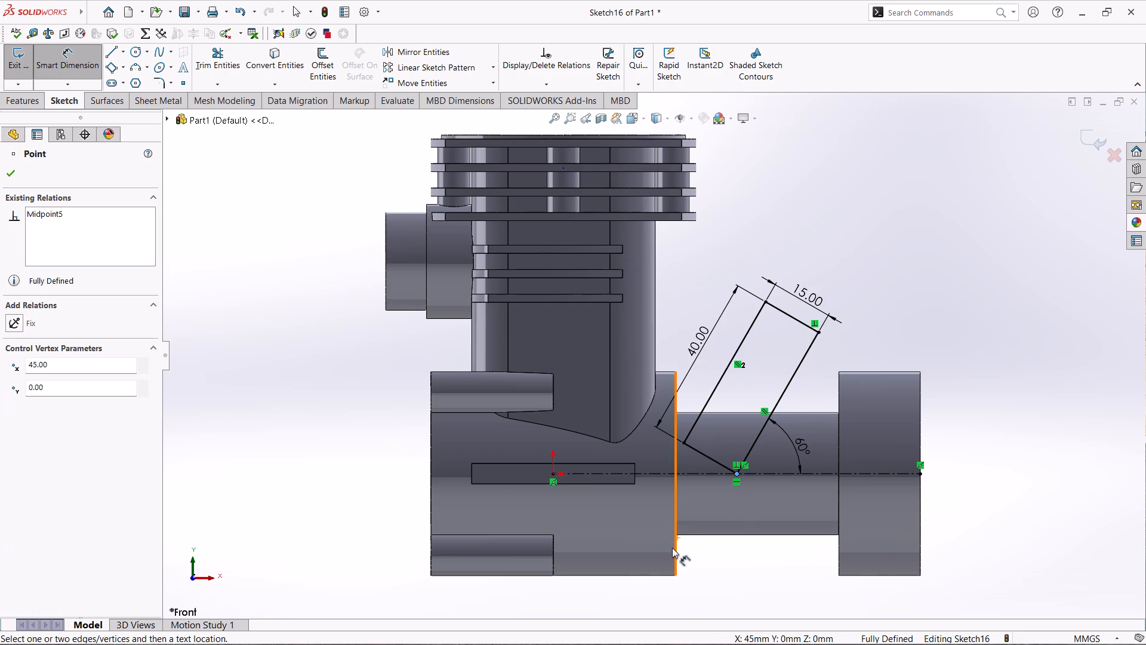
click(674, 550)
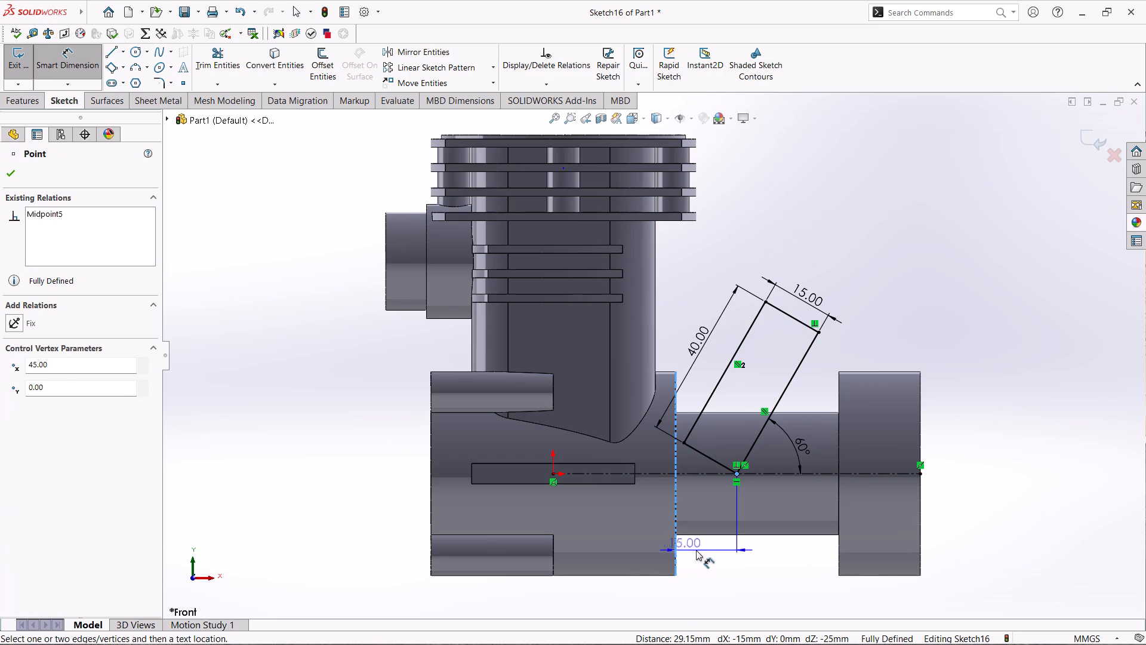
click(704, 554)
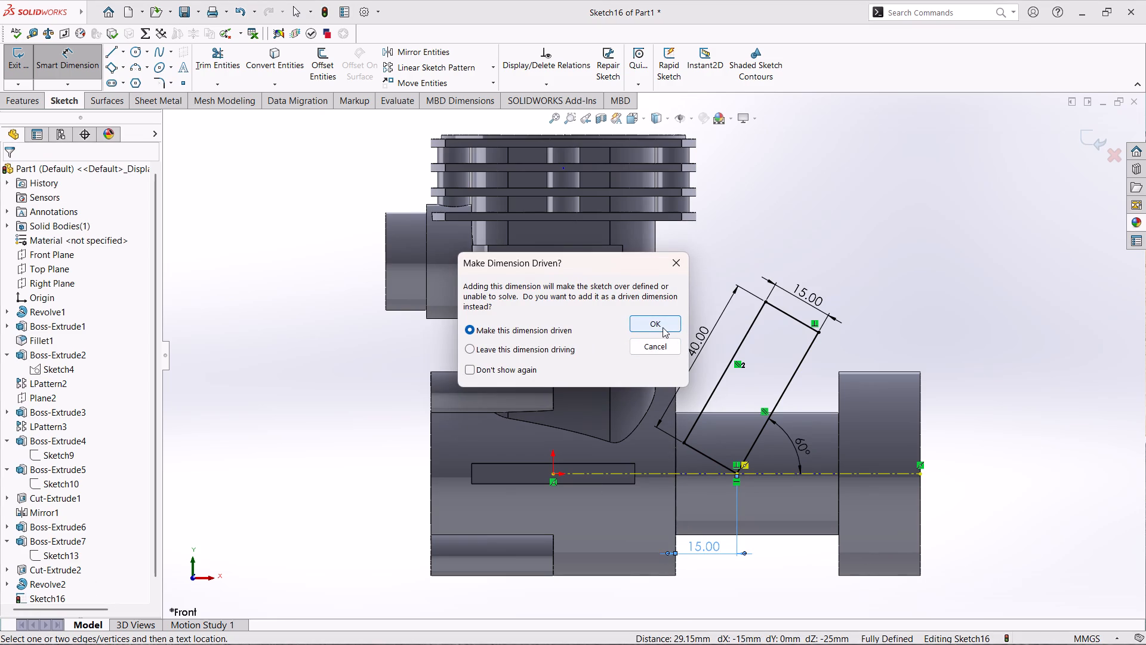
click(651, 324)
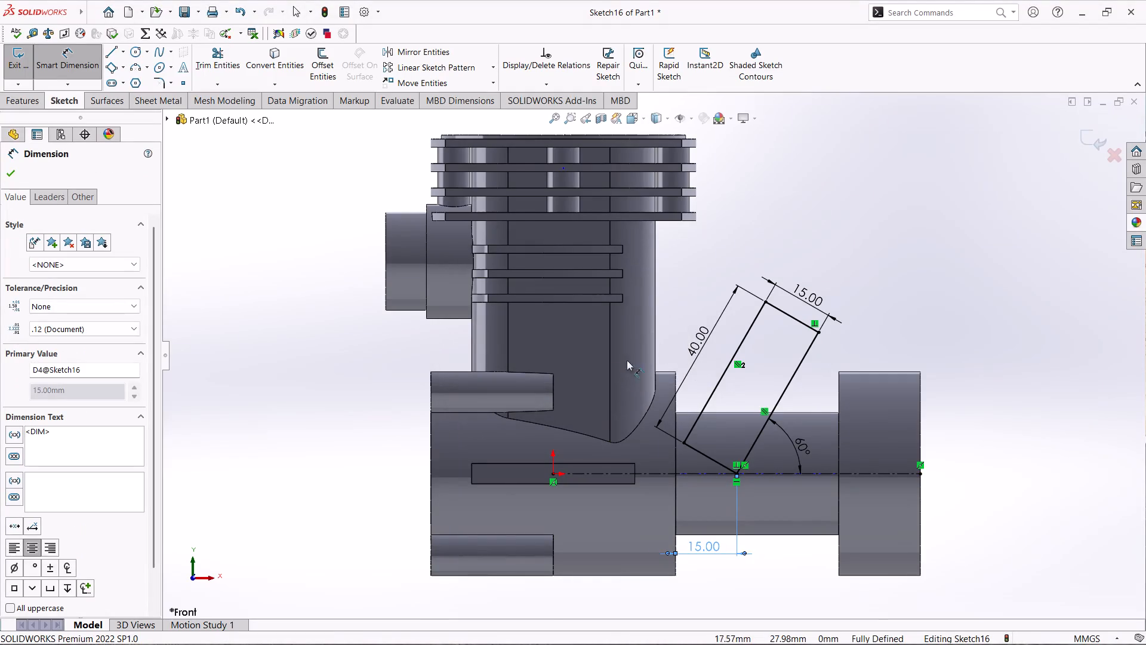
Revolve the rectangle 360° about its long side that rises from the centerline, with the result merged, to form an angled boss.
click(33, 94)
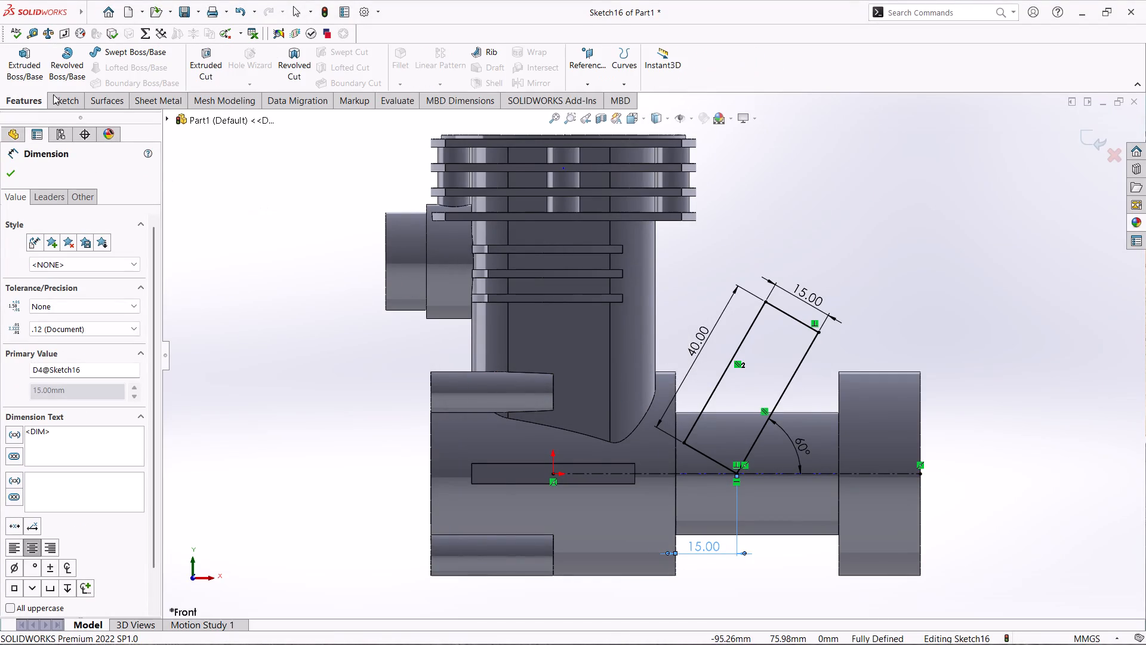
click(67, 62)
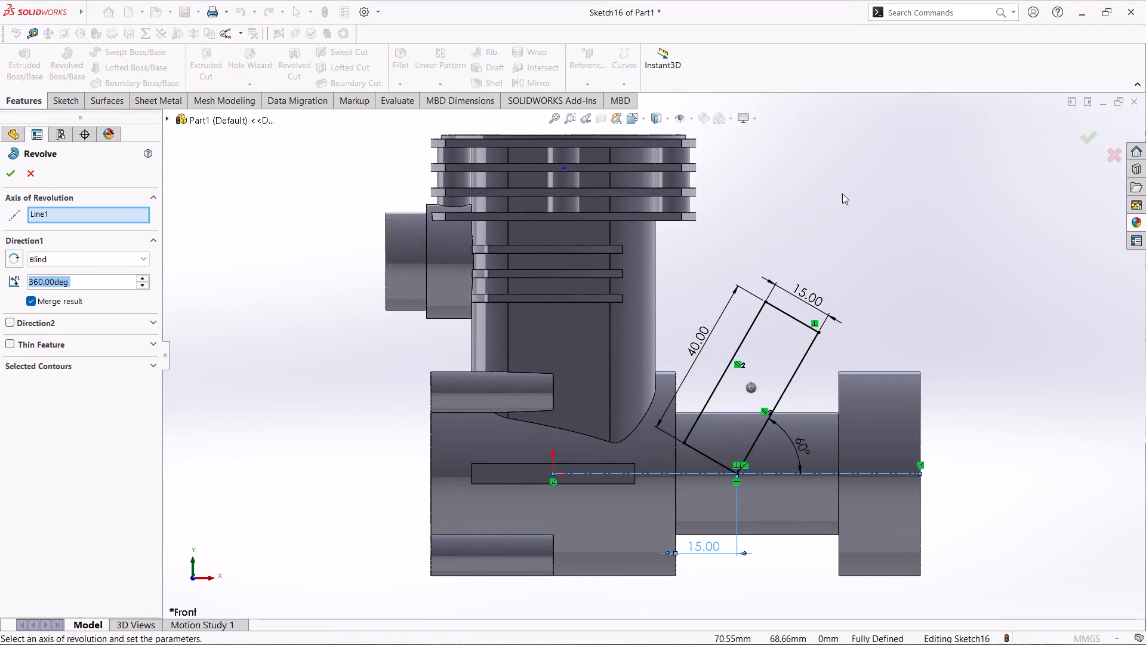
middle_drag(891, 226, 868, 251)
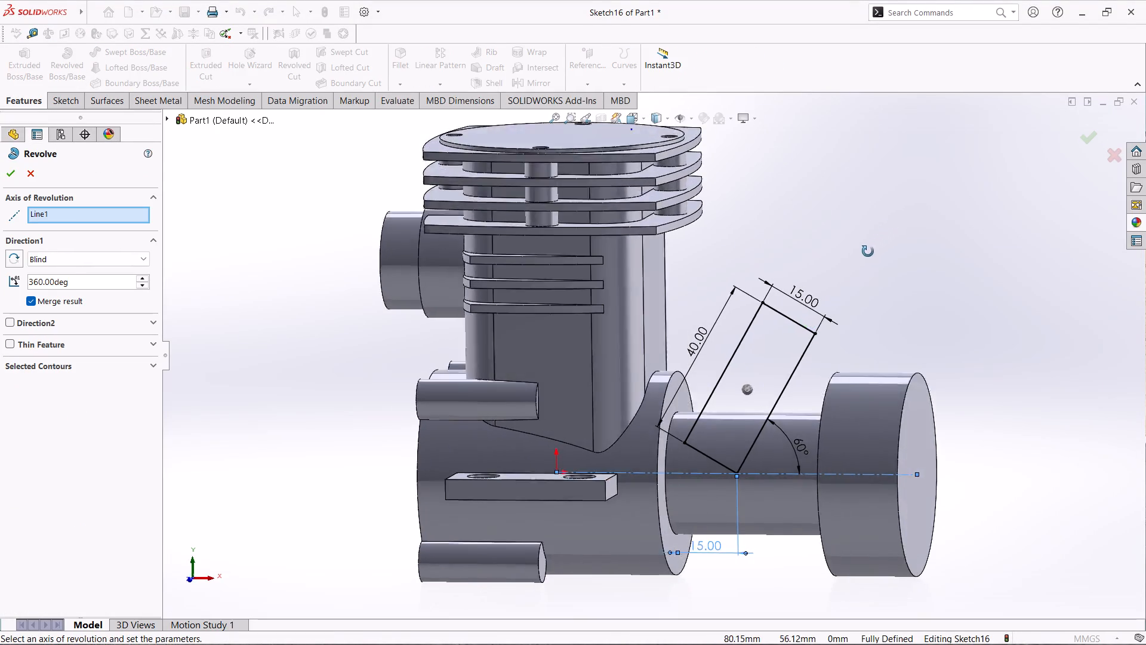
middle_drag(868, 251, 873, 245)
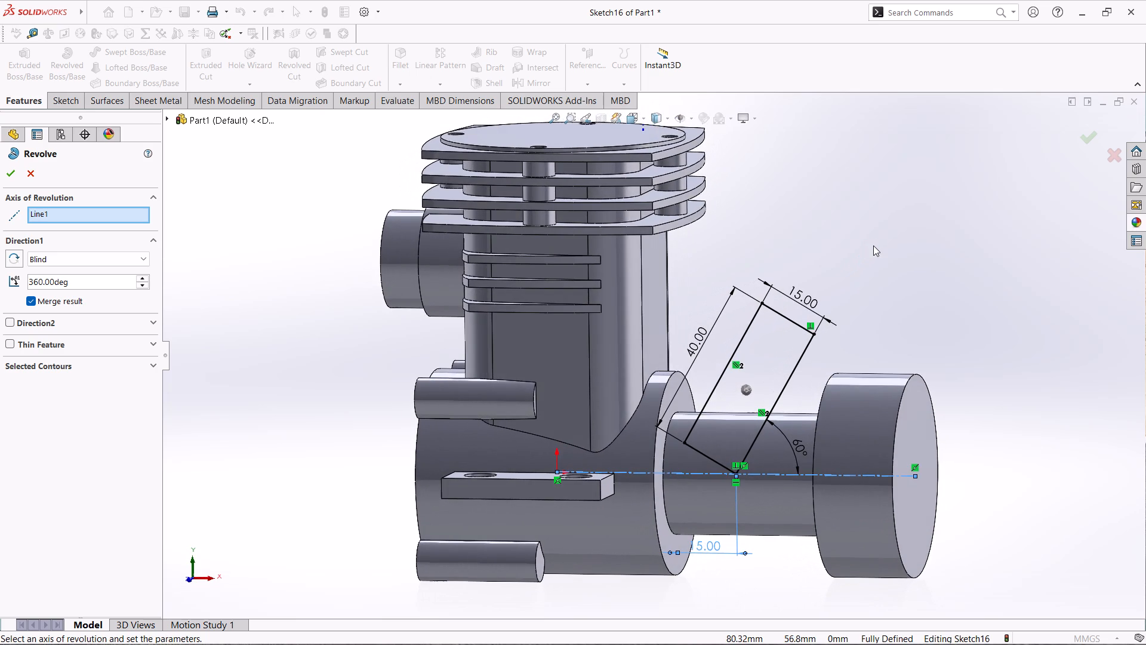
click(787, 382)
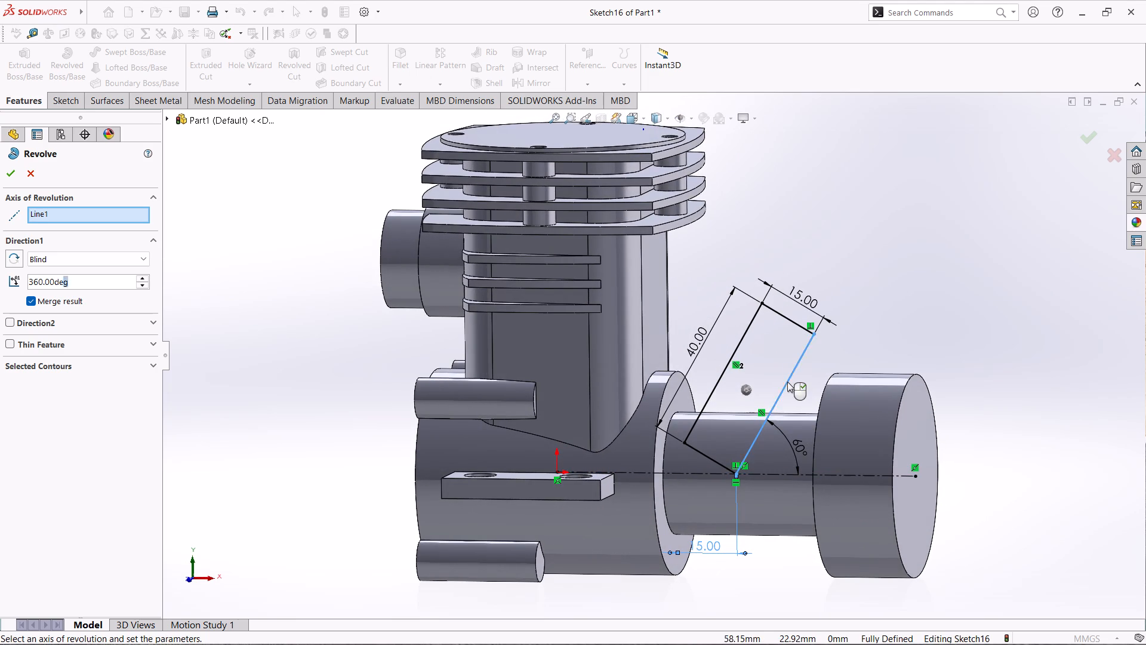
middle_drag(1025, 322, 1039, 322)
scroll(1026, 322, up, 1)
click(11, 171)
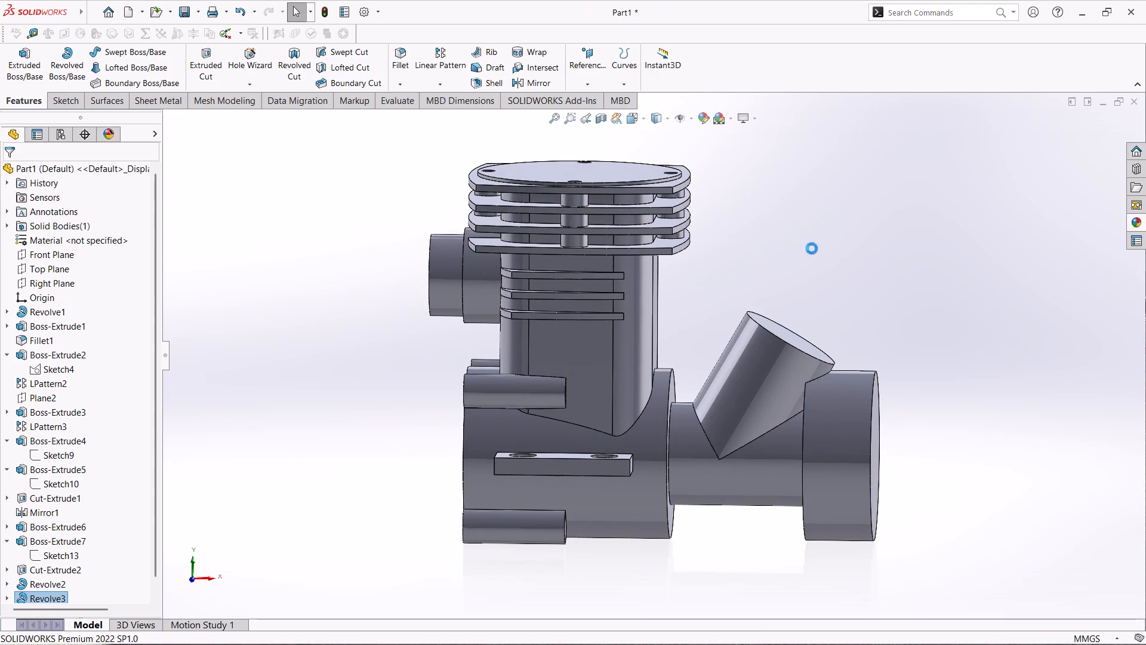
On the Front Plane, sketch a tilted 3 Point Corner Rectangle from the angled boss to the cylinder's edge, first side about 30 mm.
middle_drag(935, 222, 968, 214)
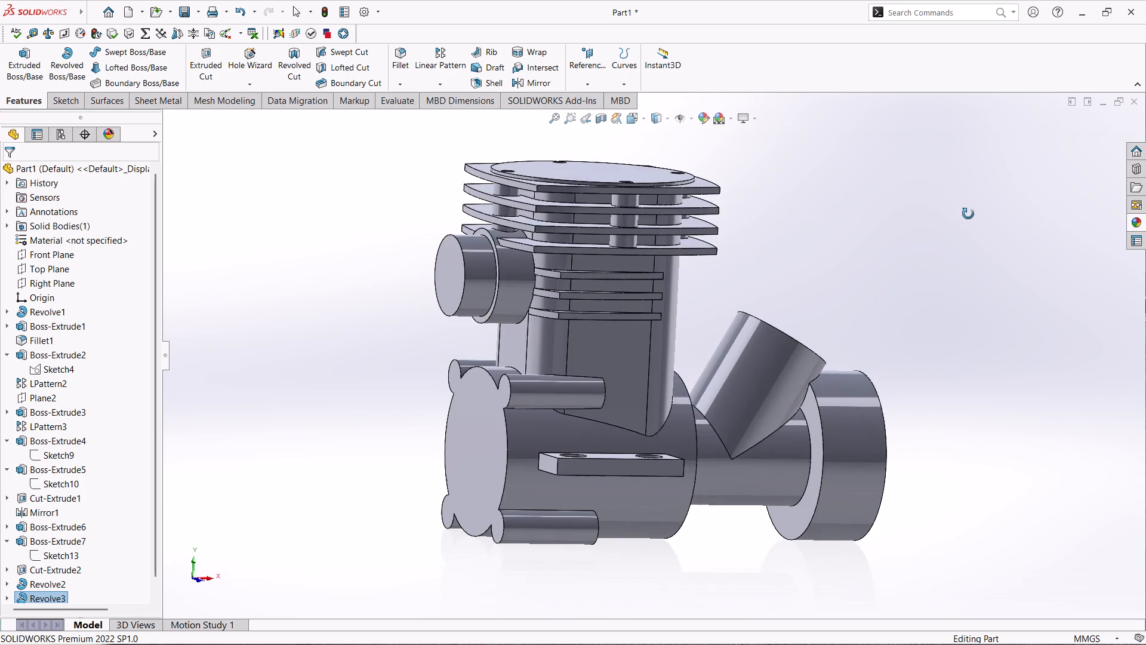
middle_drag(968, 214, 945, 216)
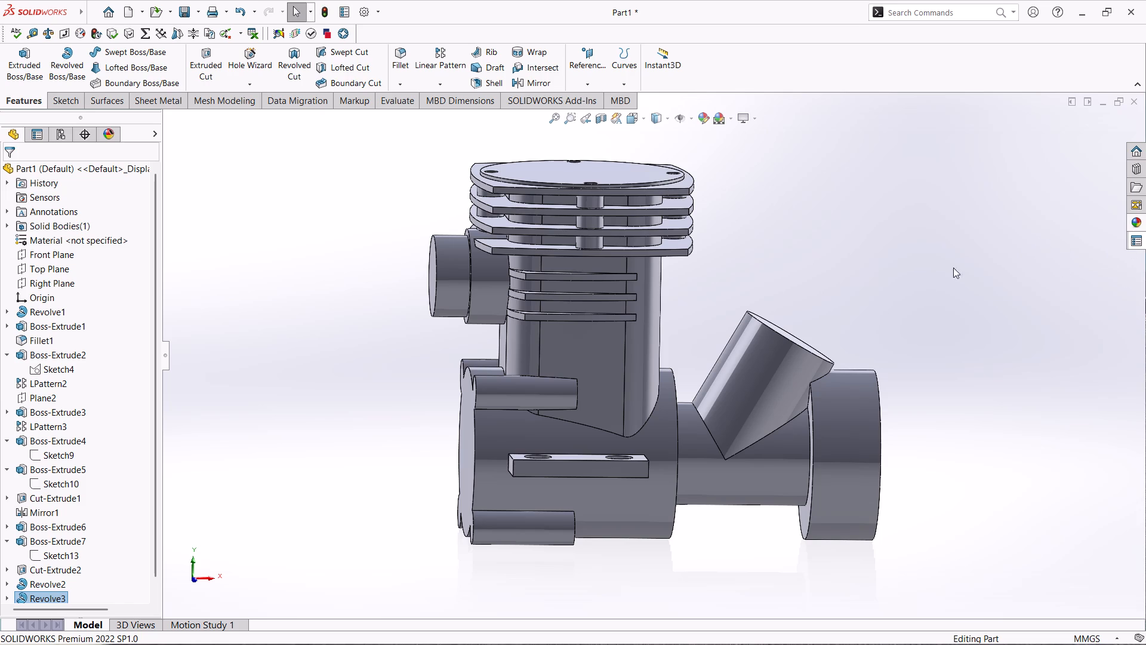
middle_drag(892, 295, 857, 345)
middle_drag(868, 318, 888, 296)
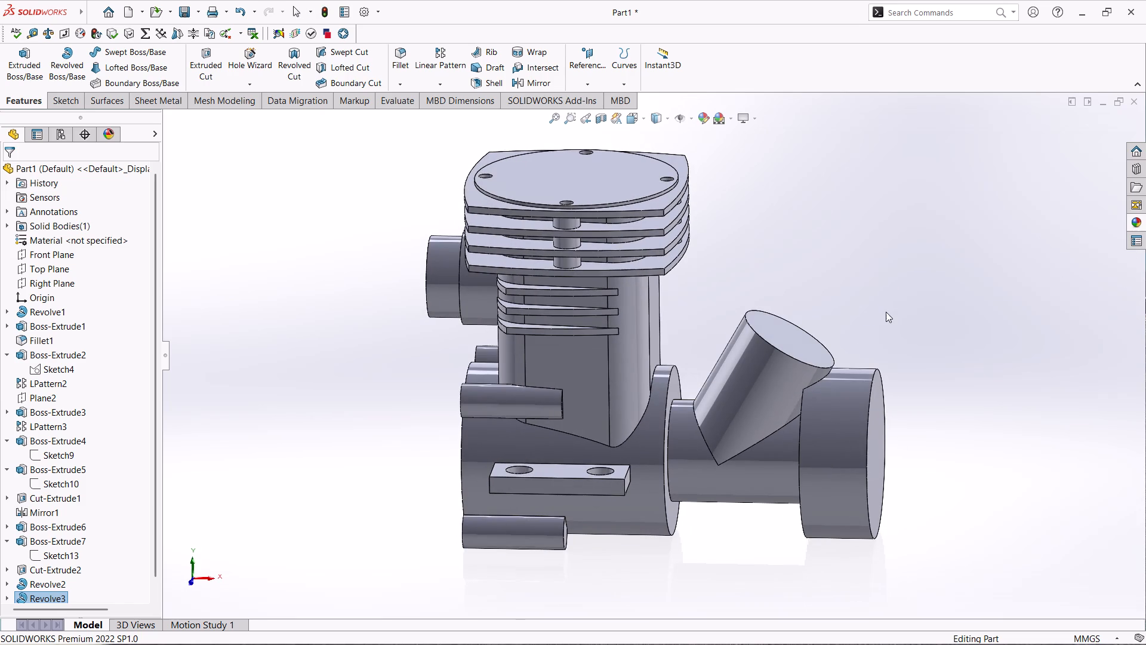
click(50, 250)
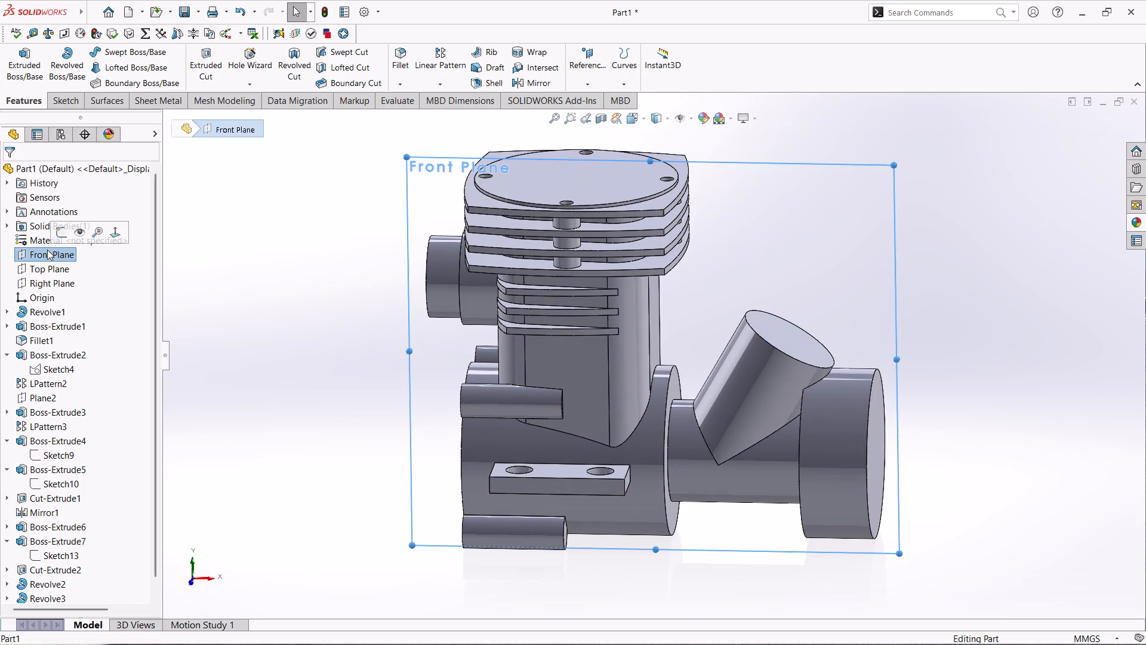
click(58, 233)
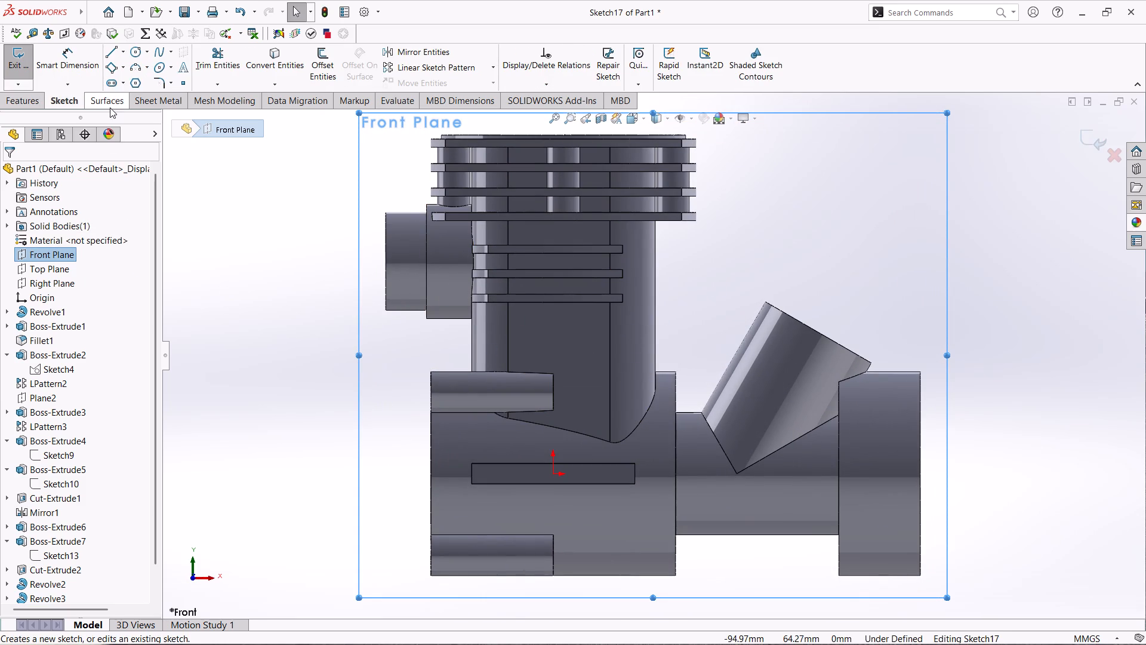
click(126, 73)
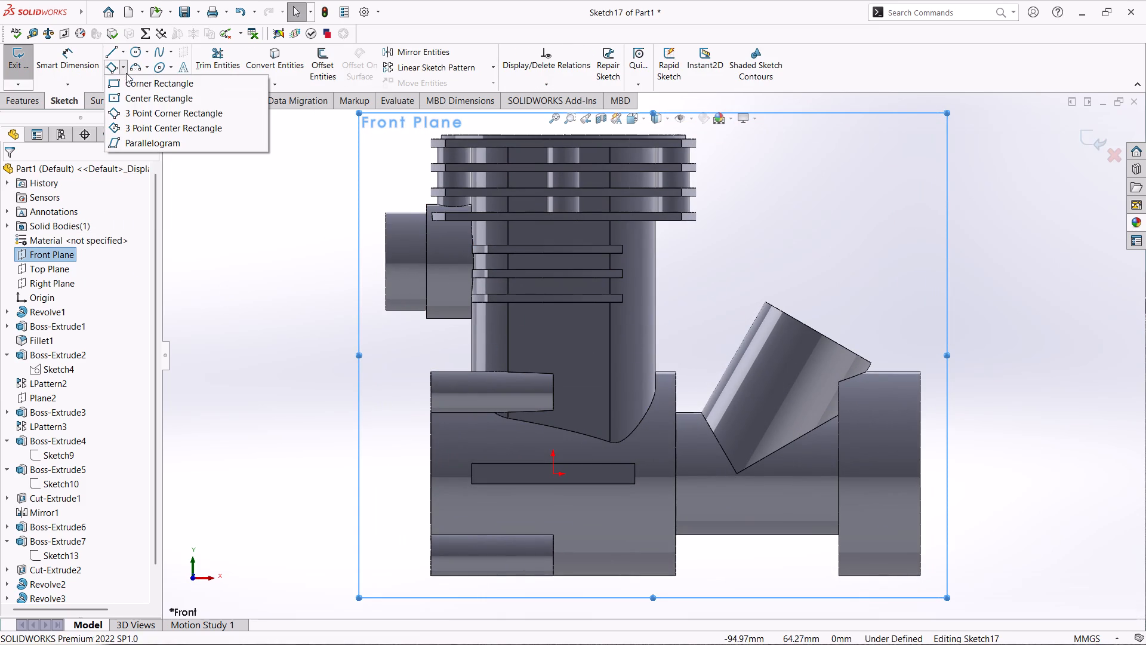
click(137, 112)
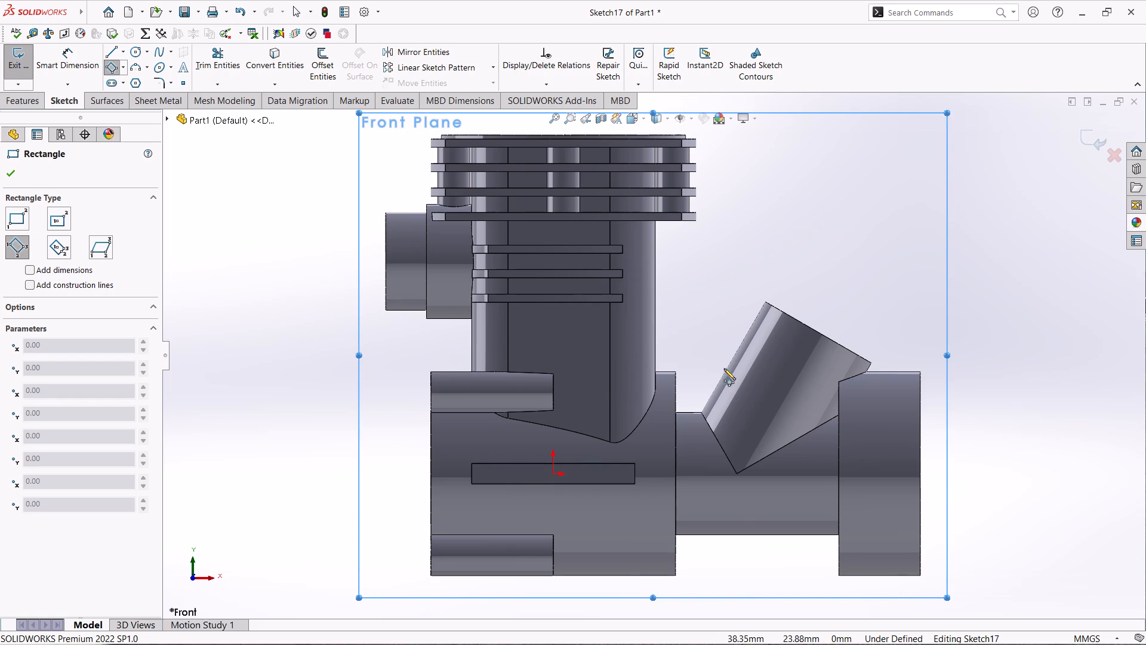
click(768, 327)
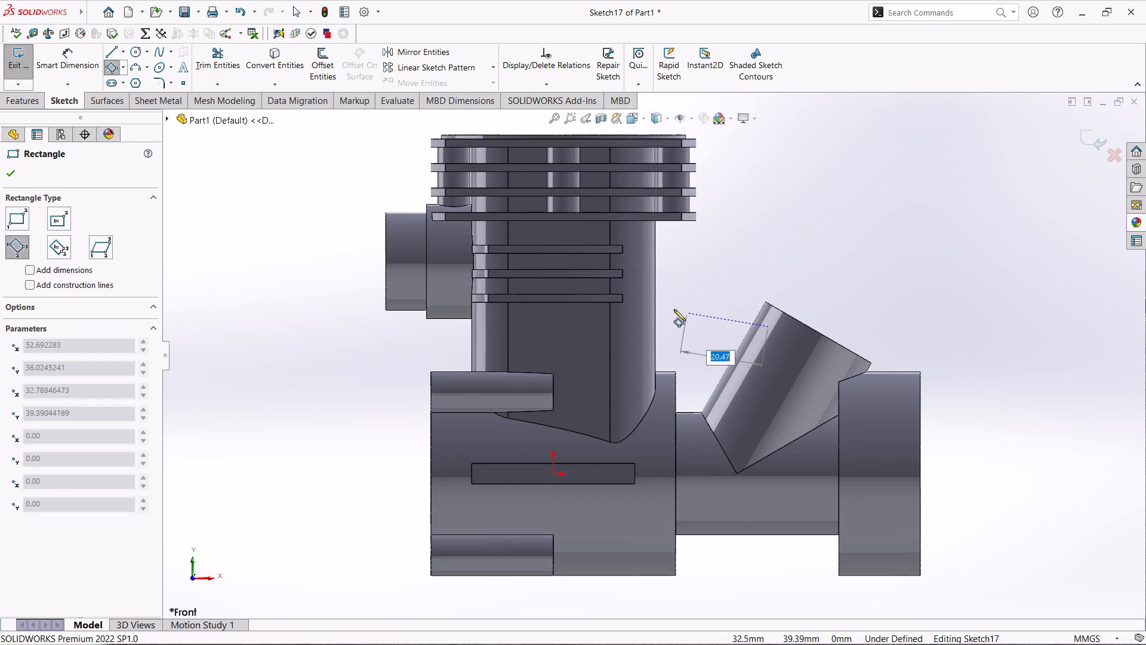
click(657, 277)
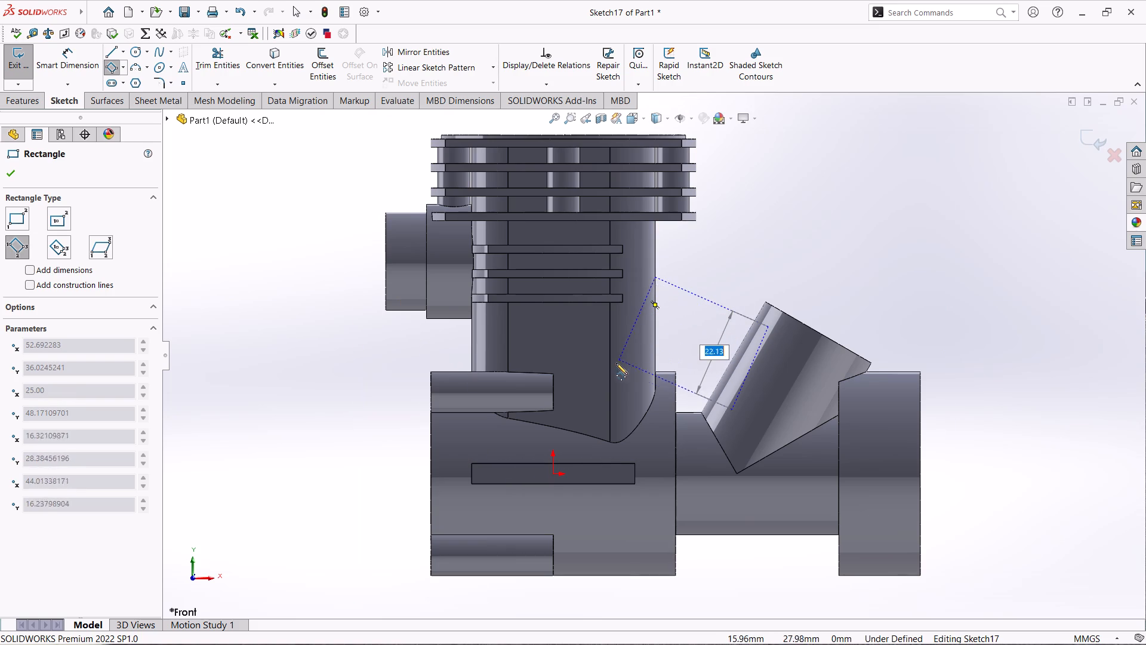
click(600, 396)
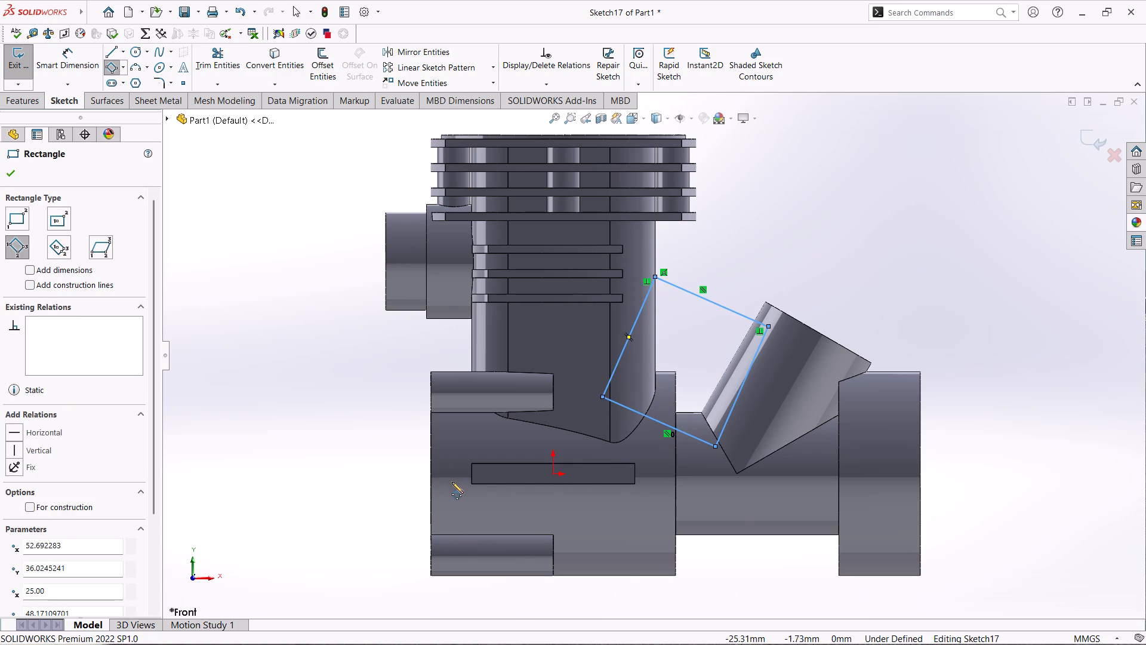
click(238, 314)
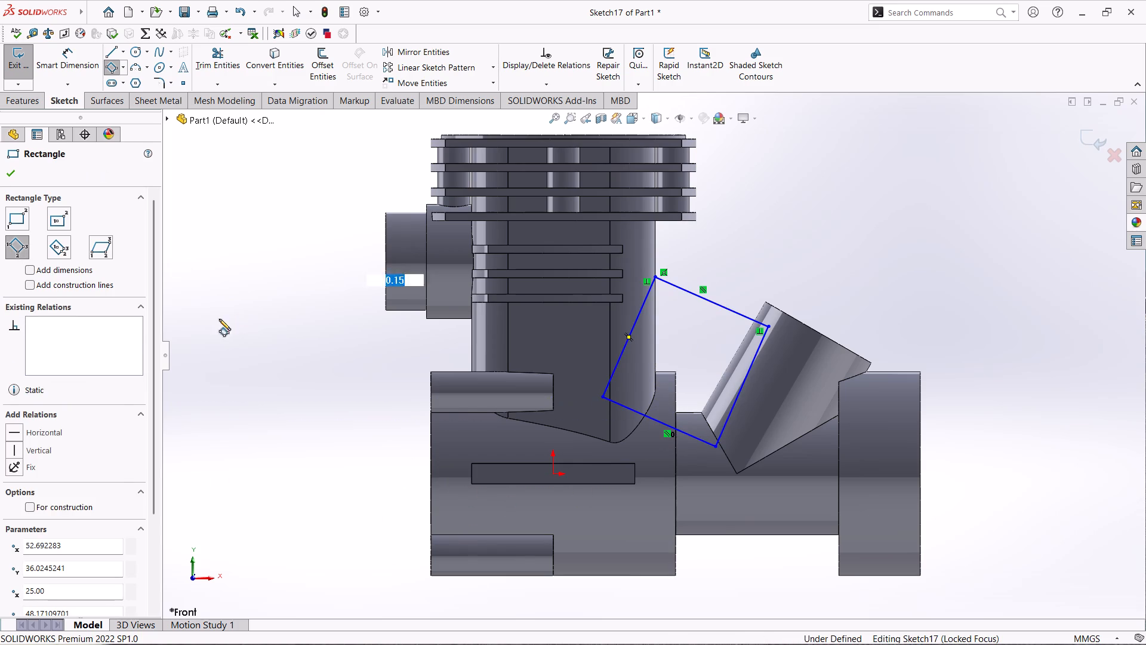
Make the tilted rectangle's upper side parallel to the outer end edge of the angled boss.
click(14, 174)
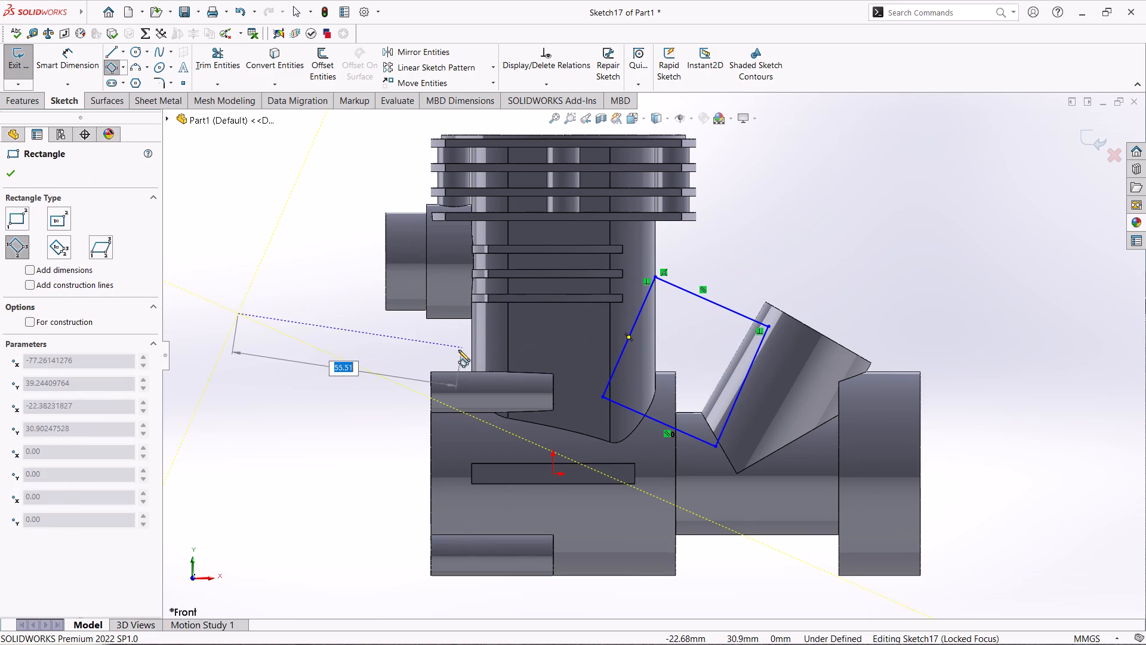
key(Escape)
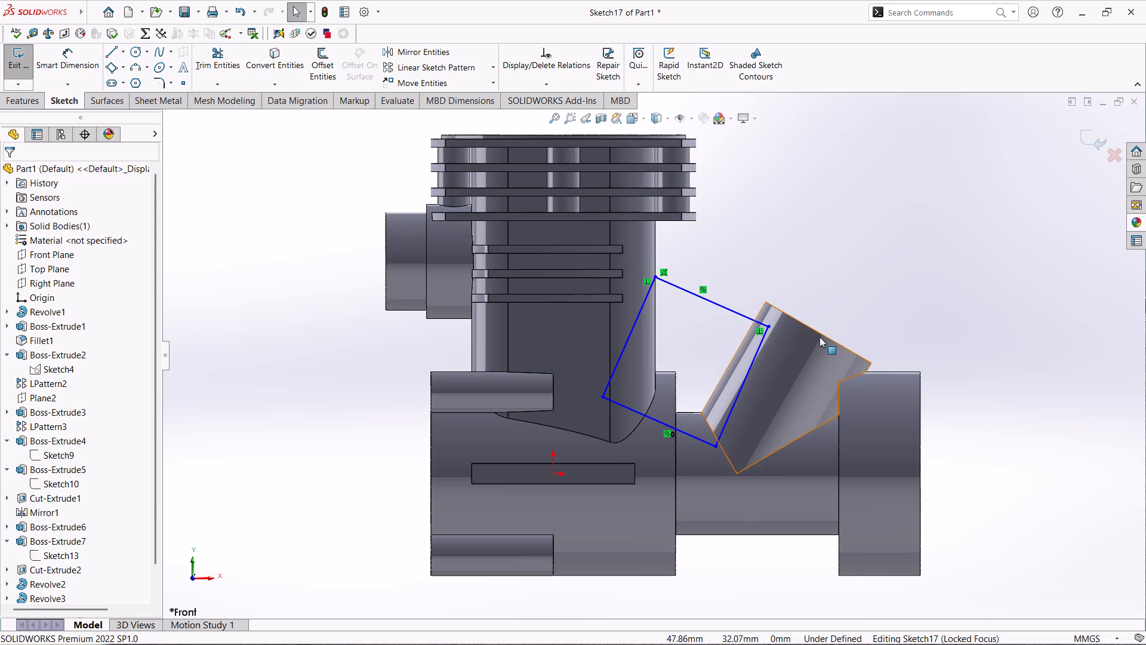
ctrl+click(793, 317)
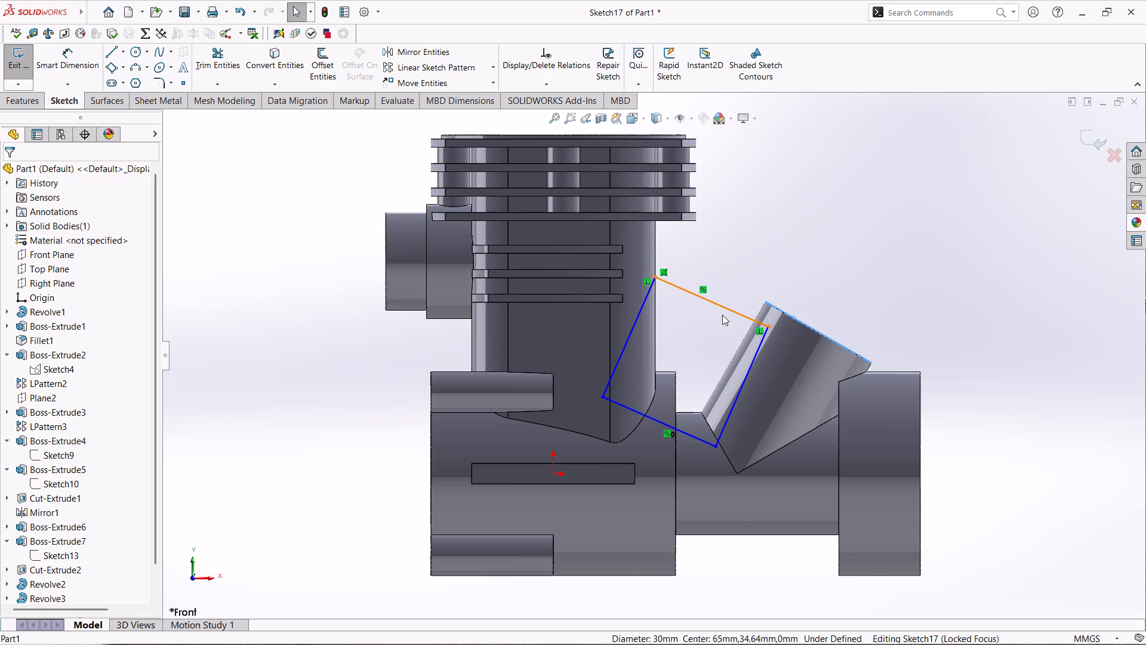
ctrl+click(724, 308)
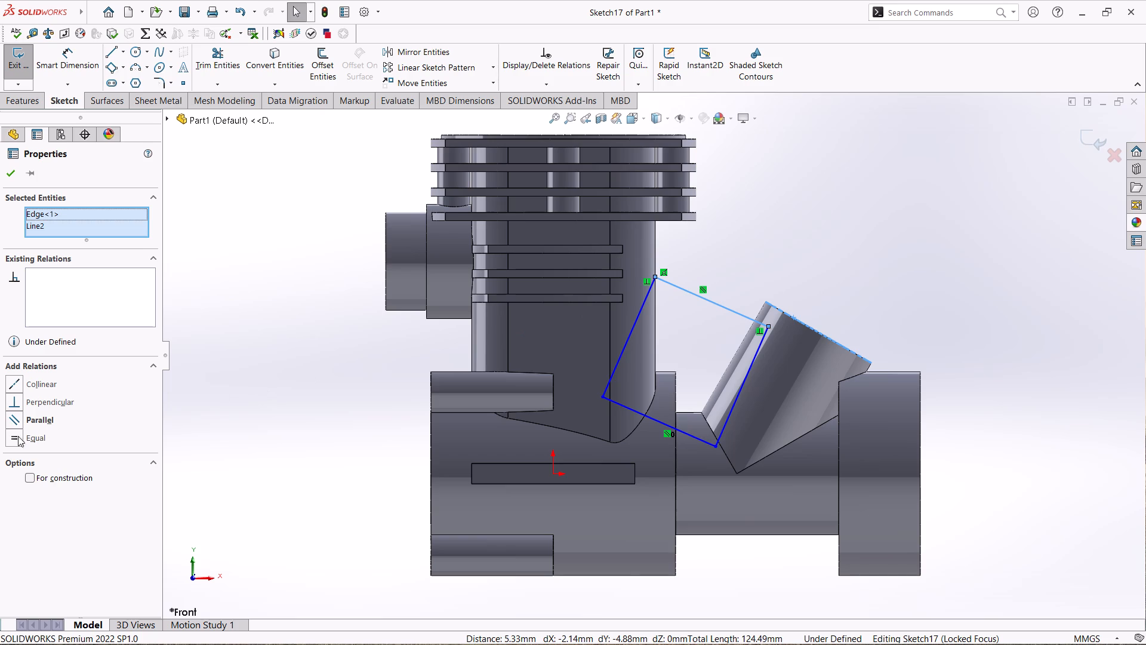
click(13, 420)
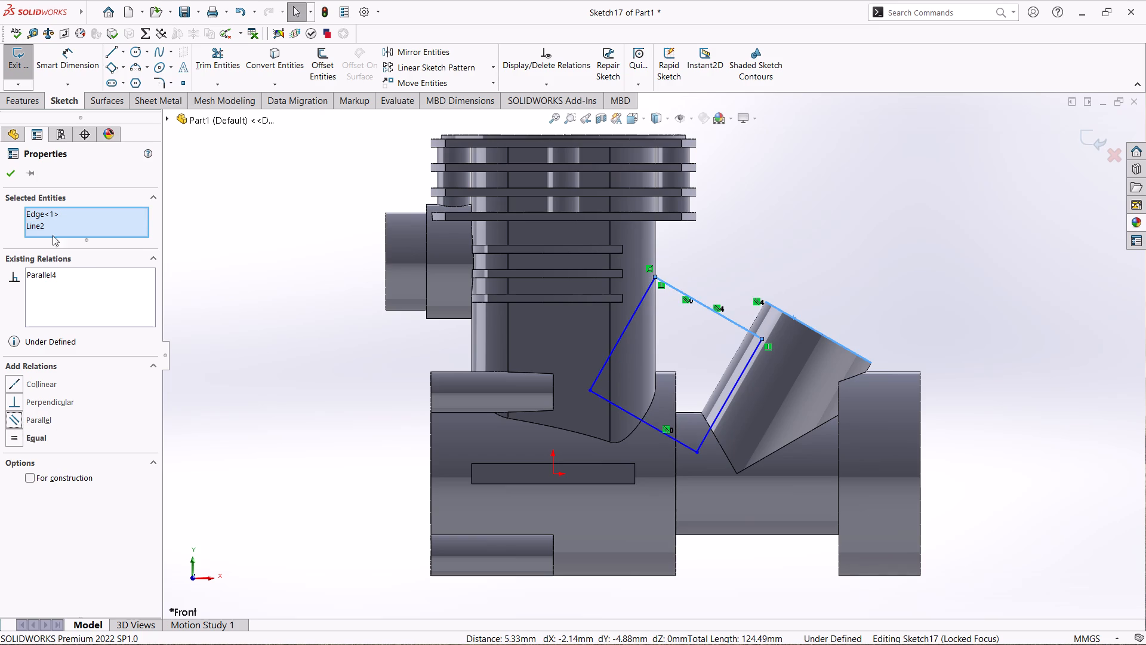
click(7, 166)
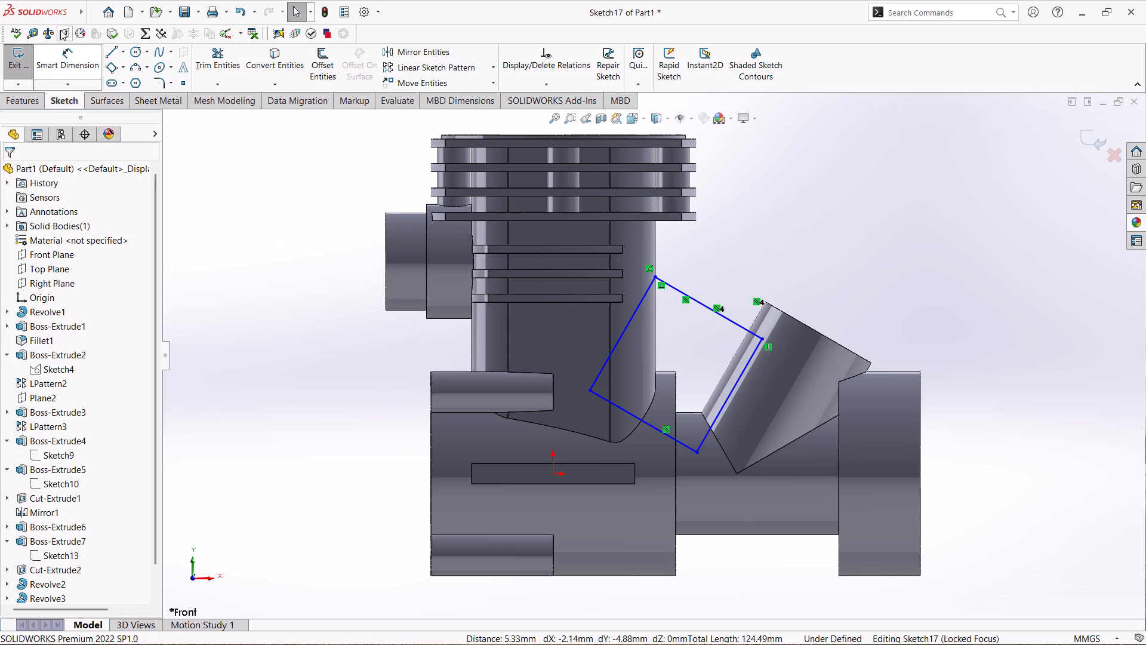
Dimension the distance between the rectangle's upper side and the angled boss's outer end edge as 2 mm.
click(71, 60)
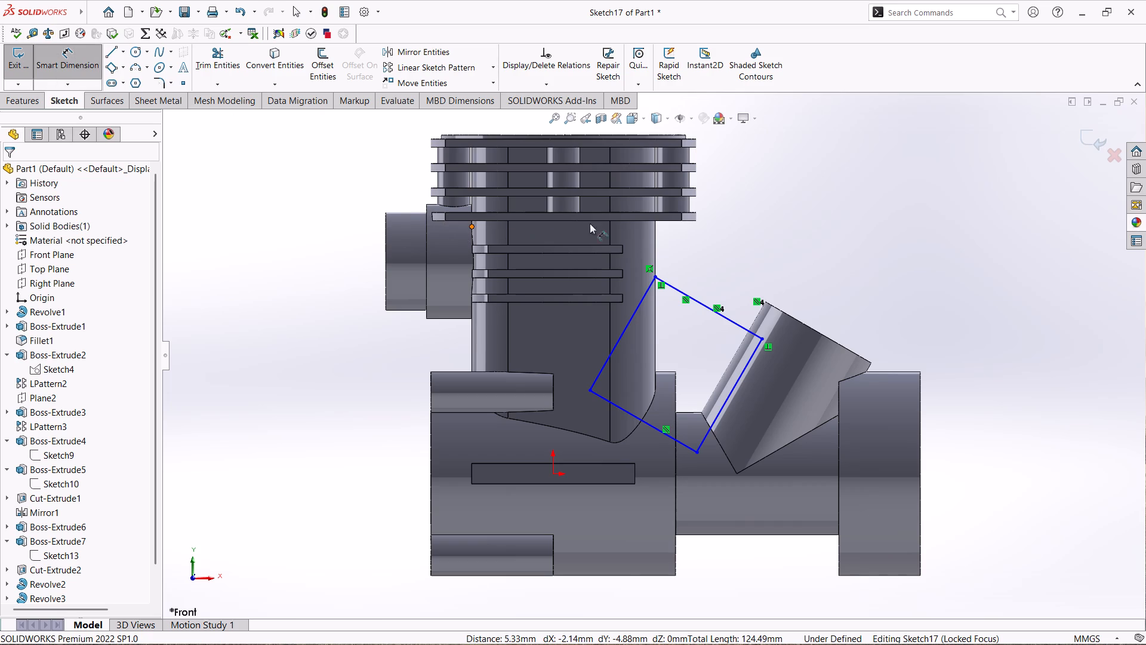
click(737, 324)
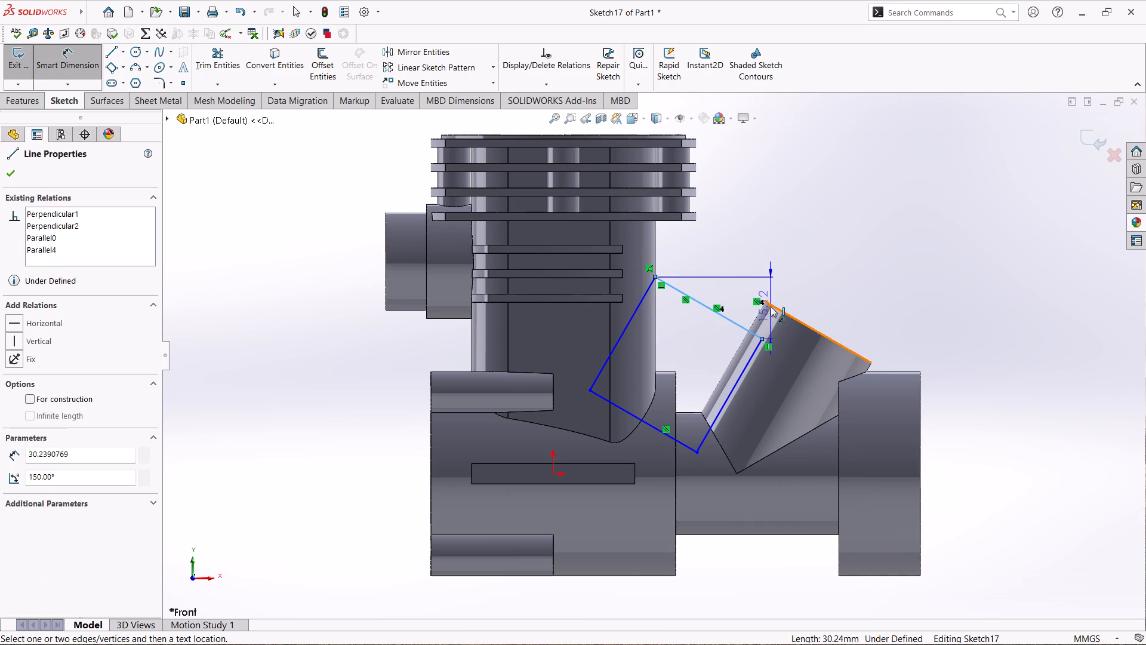
click(771, 306)
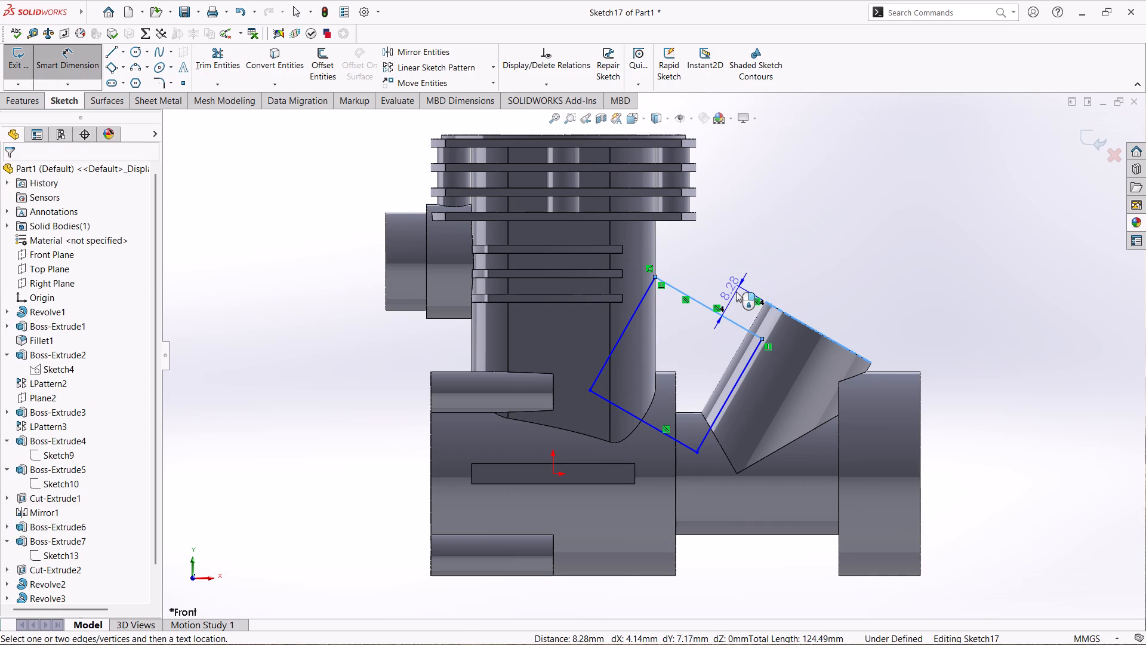
click(736, 291)
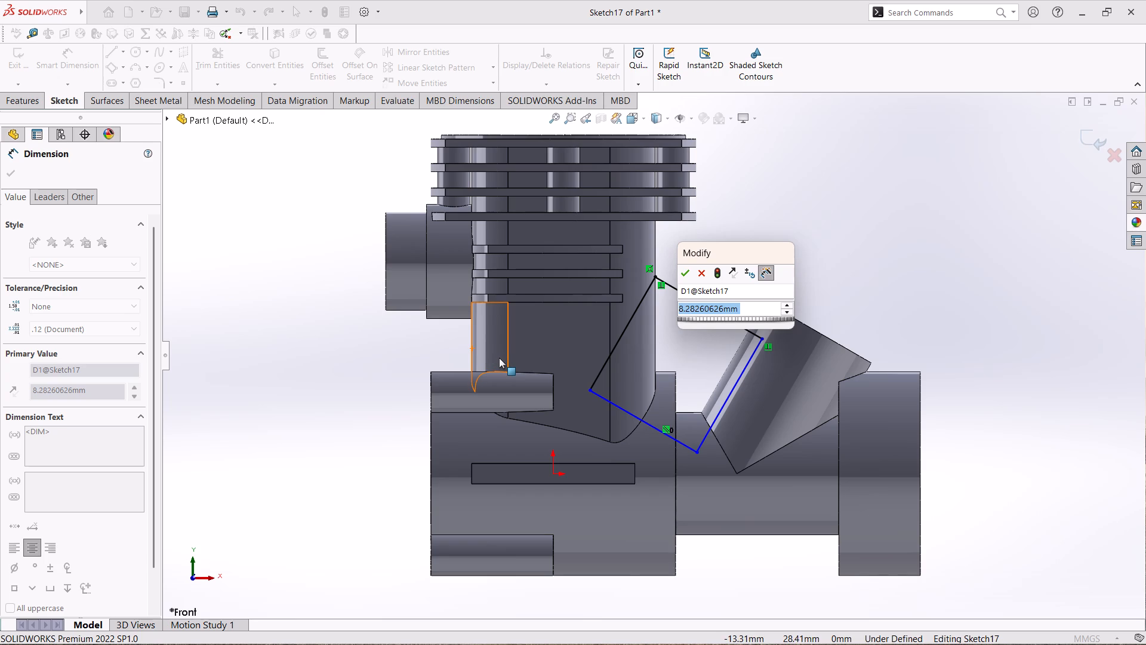
key(2)
key(Return)
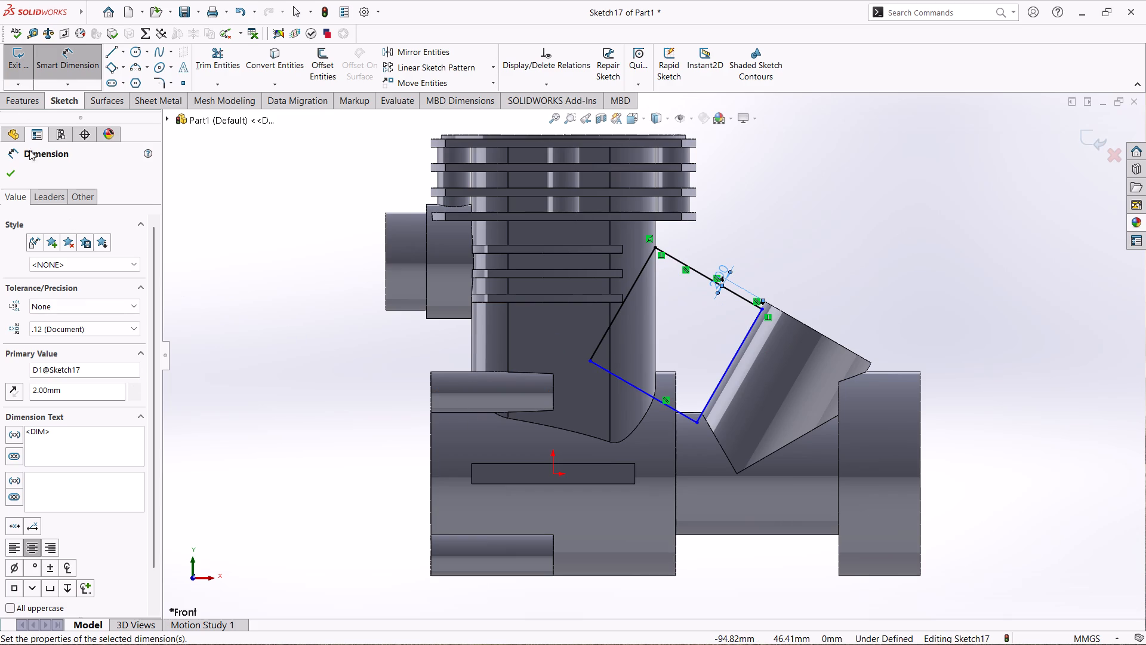
Extrude the rectangle 4 mm from the mid plane with the result merged, forming a web between cylinder and angled boss.
click(22, 100)
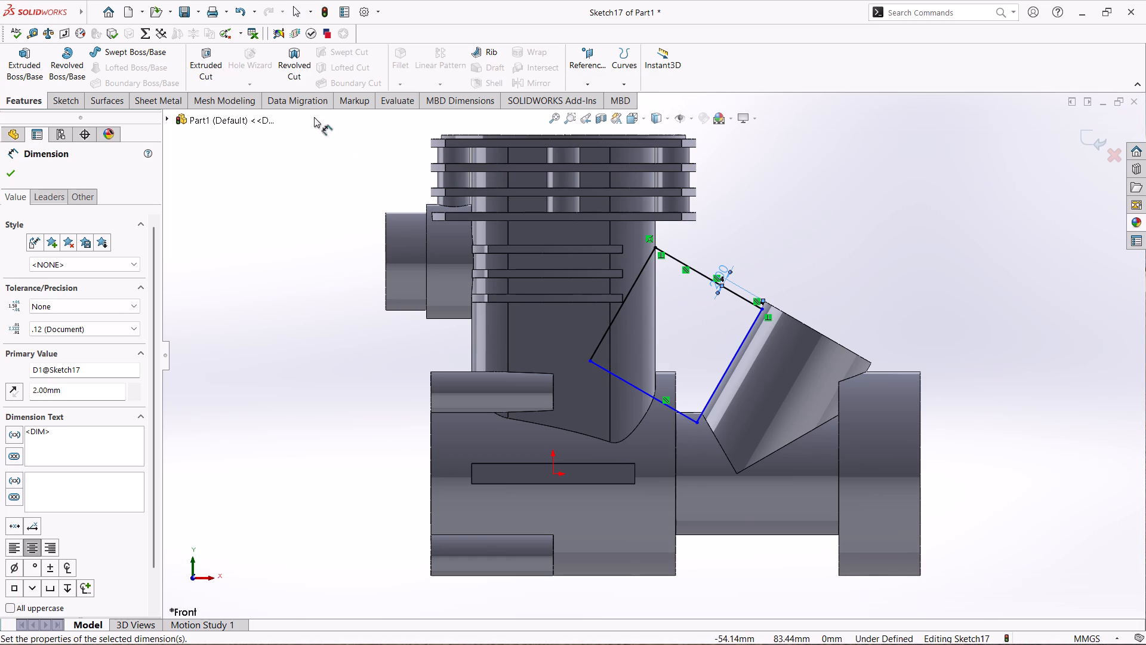
click(17, 64)
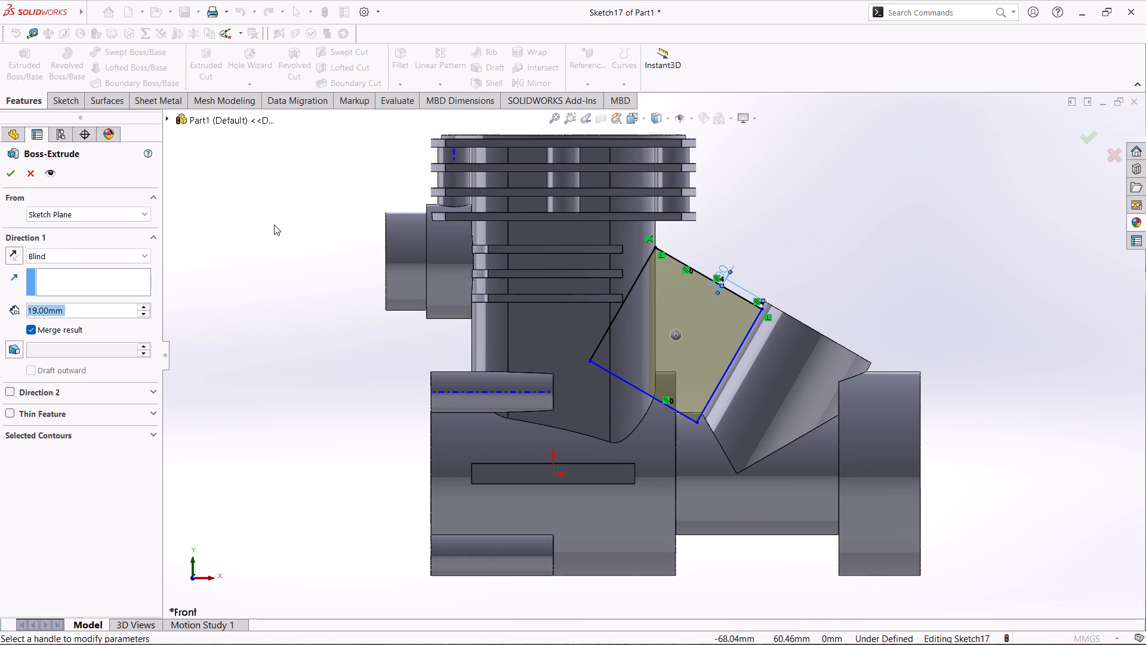
click(62, 260)
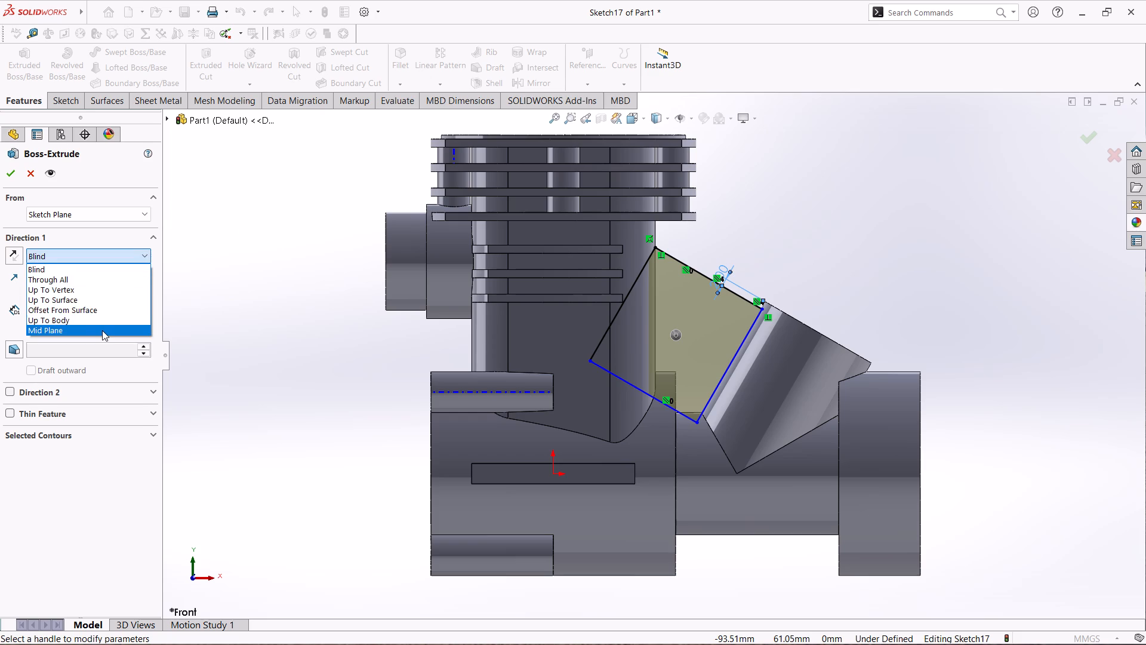
click(102, 330)
key(4)
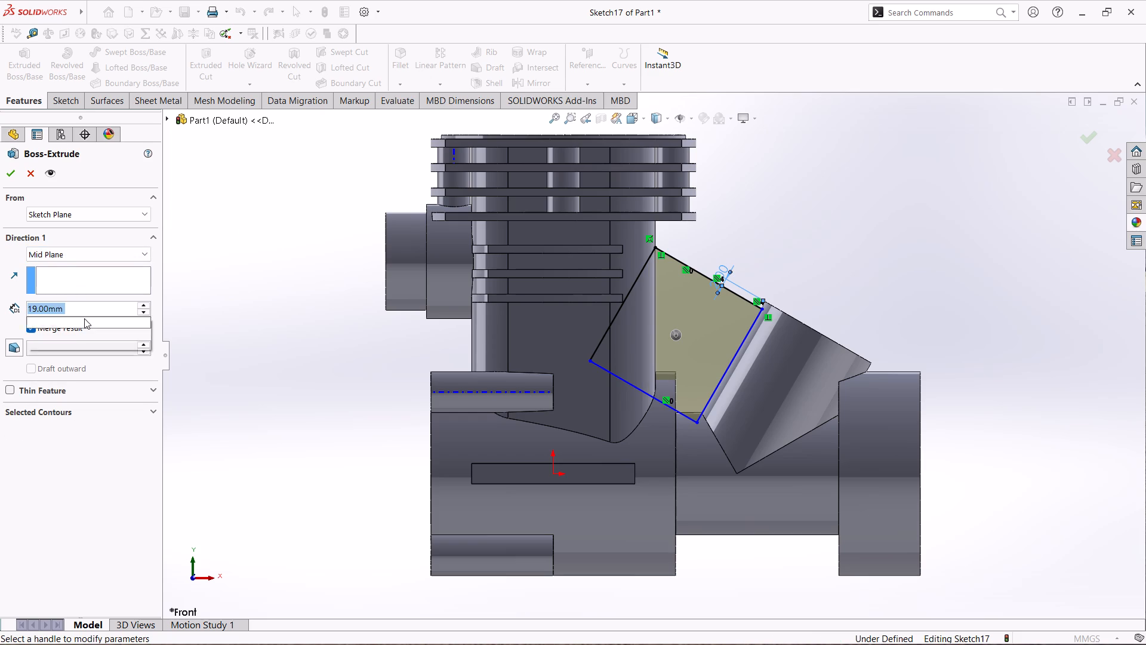
key(Return)
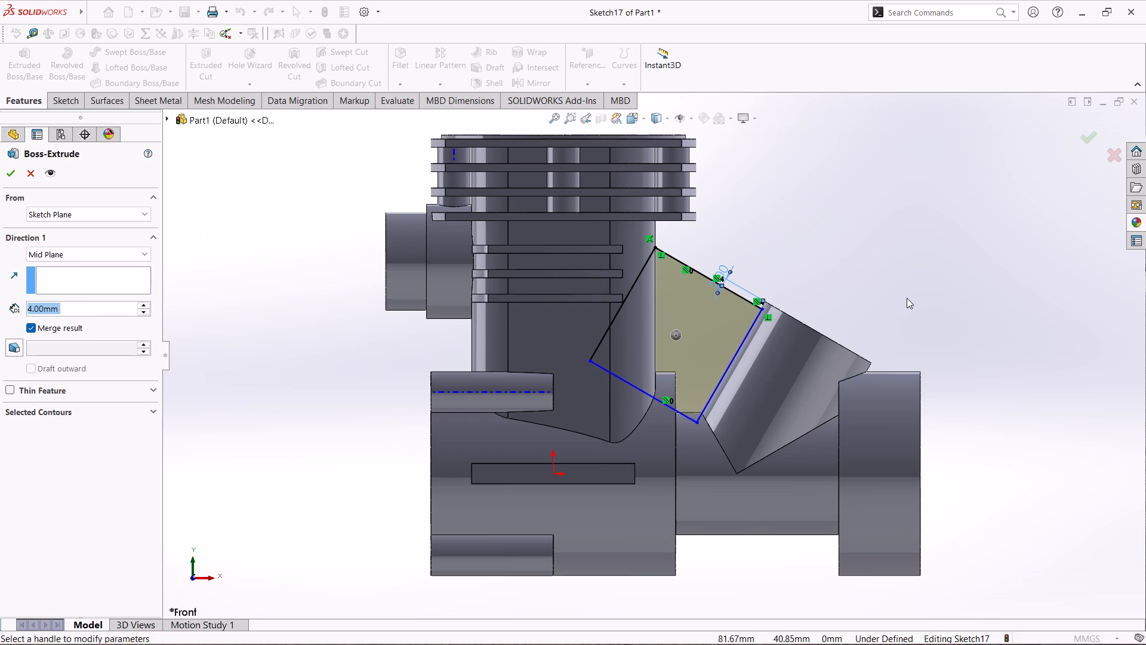
middle_drag(948, 277, 924, 463)
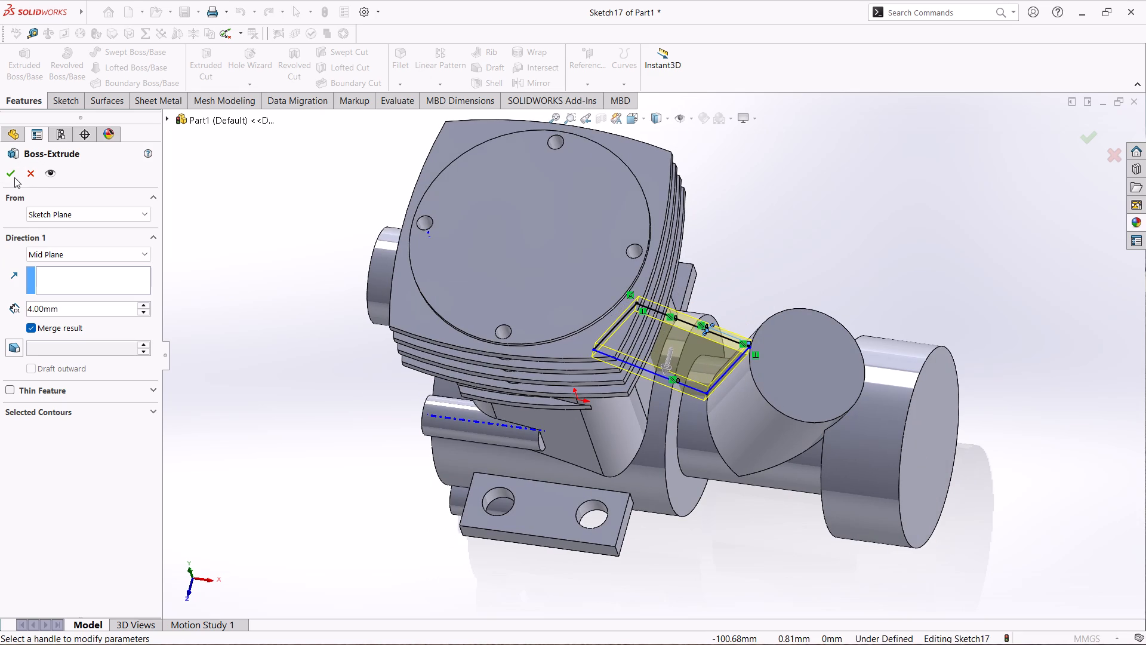
click(14, 177)
Examine the new web and its joints with the cylinder and the angled boss from several sides.
middle_drag(829, 208, 832, 82)
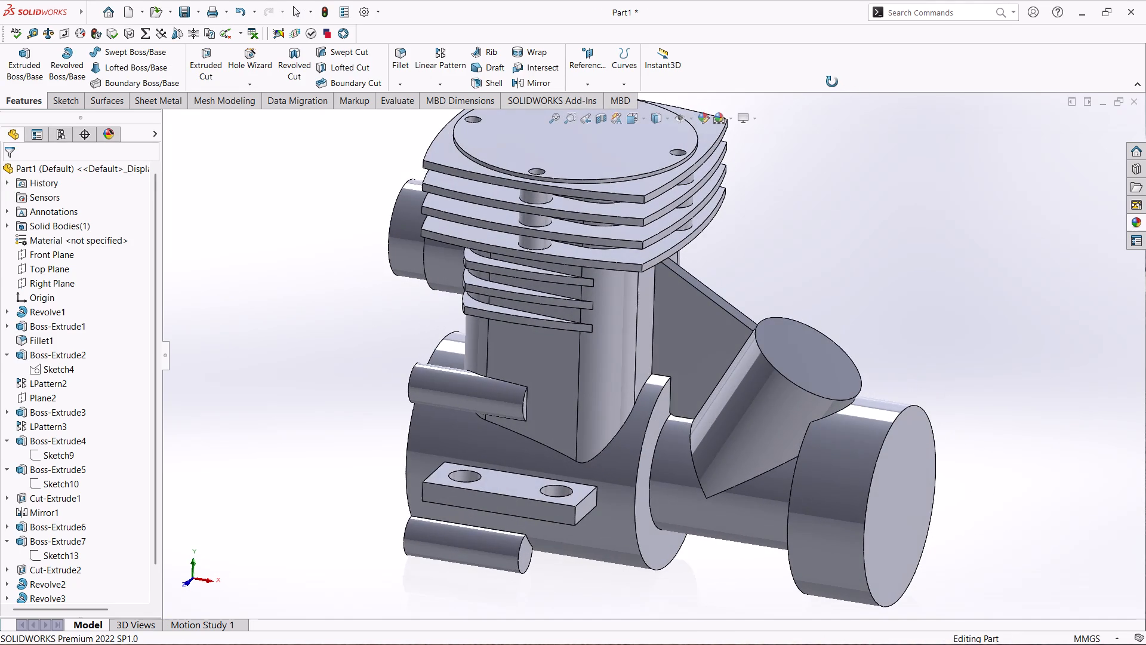
middle_drag(832, 82, 830, 82)
middle_click(858, 159)
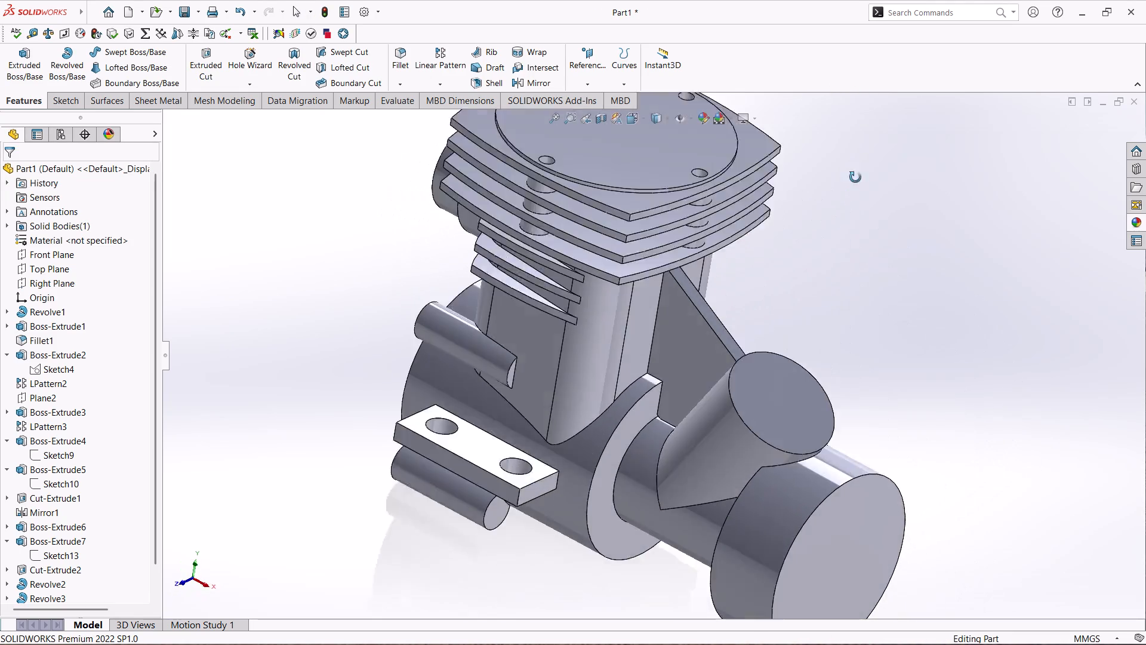
middle_drag(885, 372, 914, 310)
scroll(518, 376, up, 2)
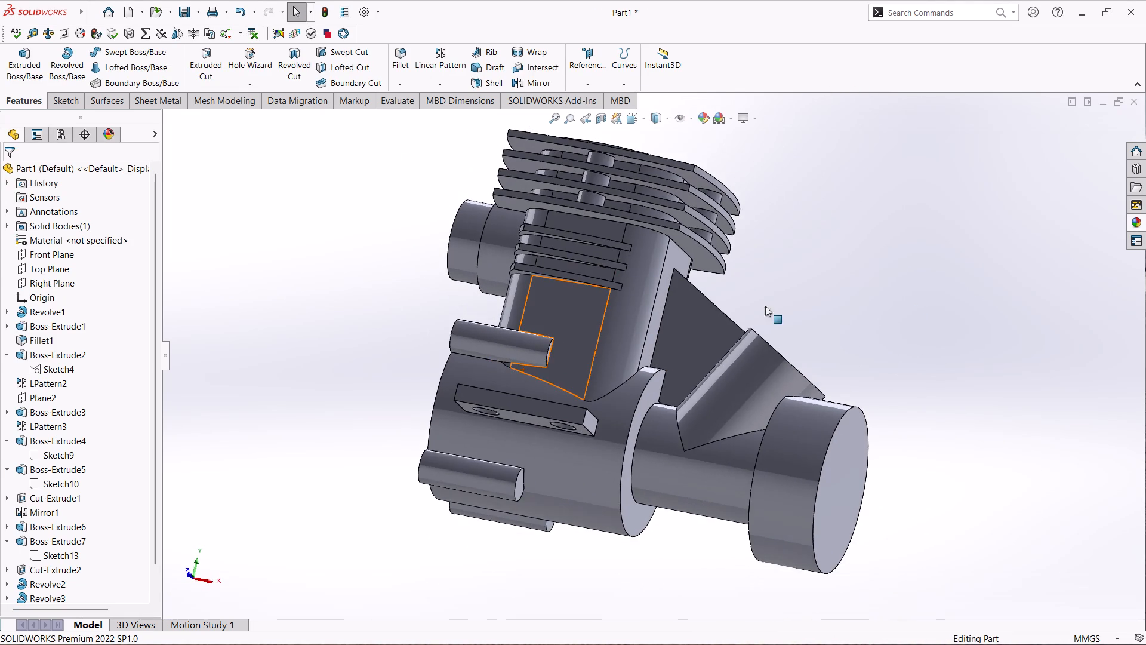
middle_drag(766, 284, 606, 446)
scroll(723, 439, up, 1)
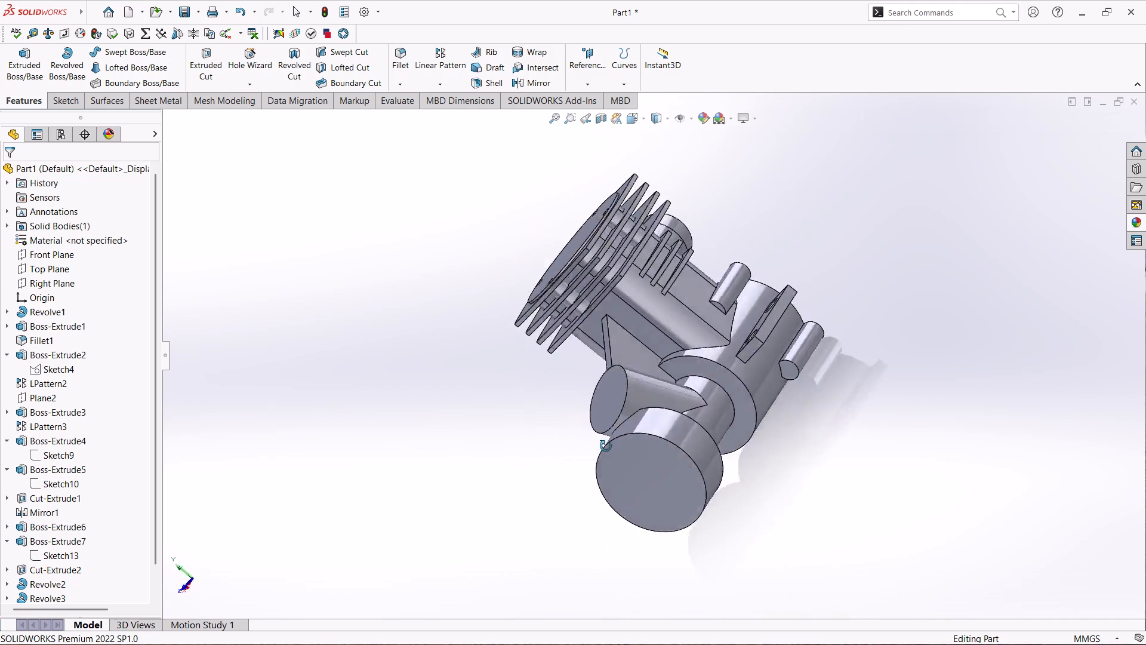
middle_drag(606, 446, 760, 313)
middle_drag(813, 383, 830, 359)
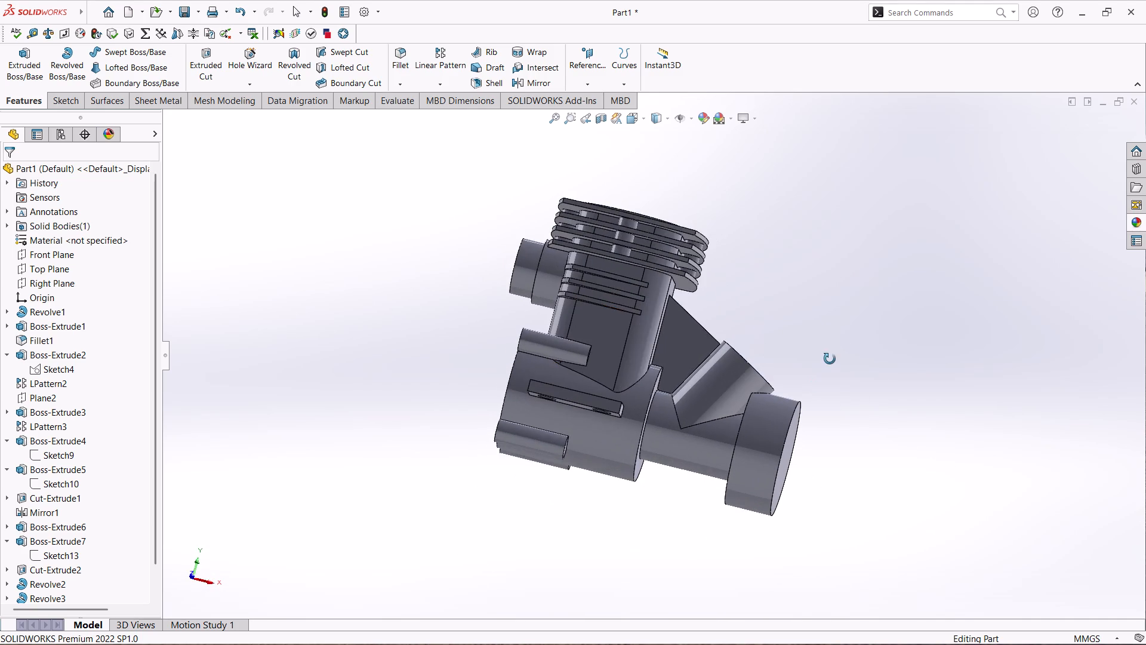
middle_drag(830, 359, 824, 398)
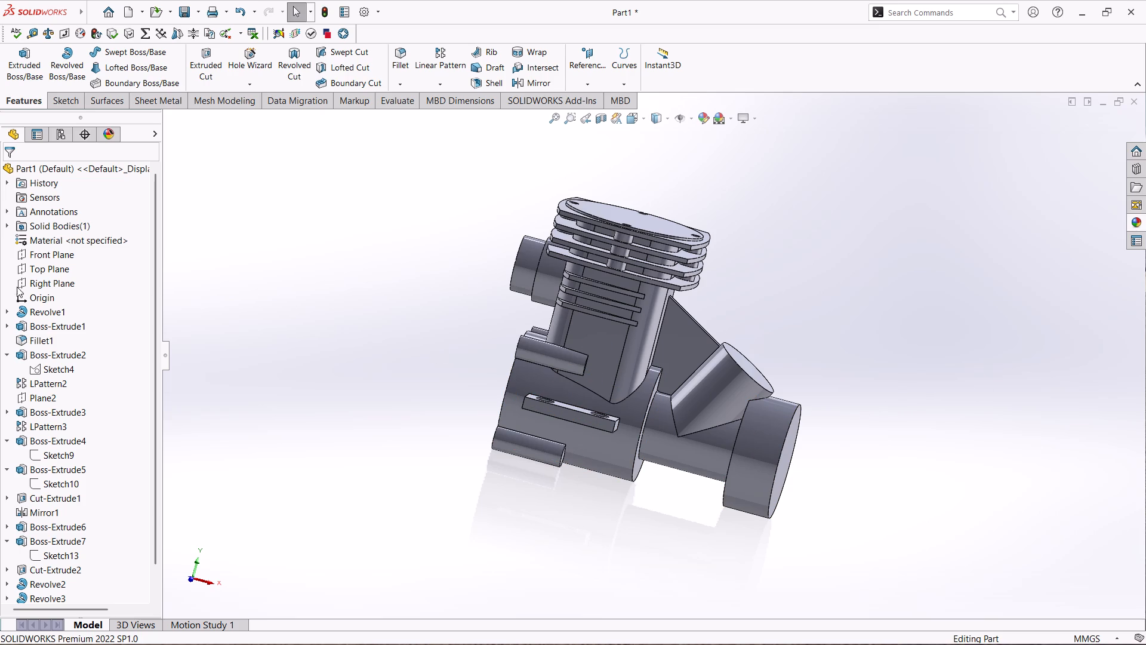
On the Front Plane, sketch a closed stepped half-profile inside the body on a 120 mm axis line, end heights about 20 mm and 19 mm.
click(55, 256)
click(61, 239)
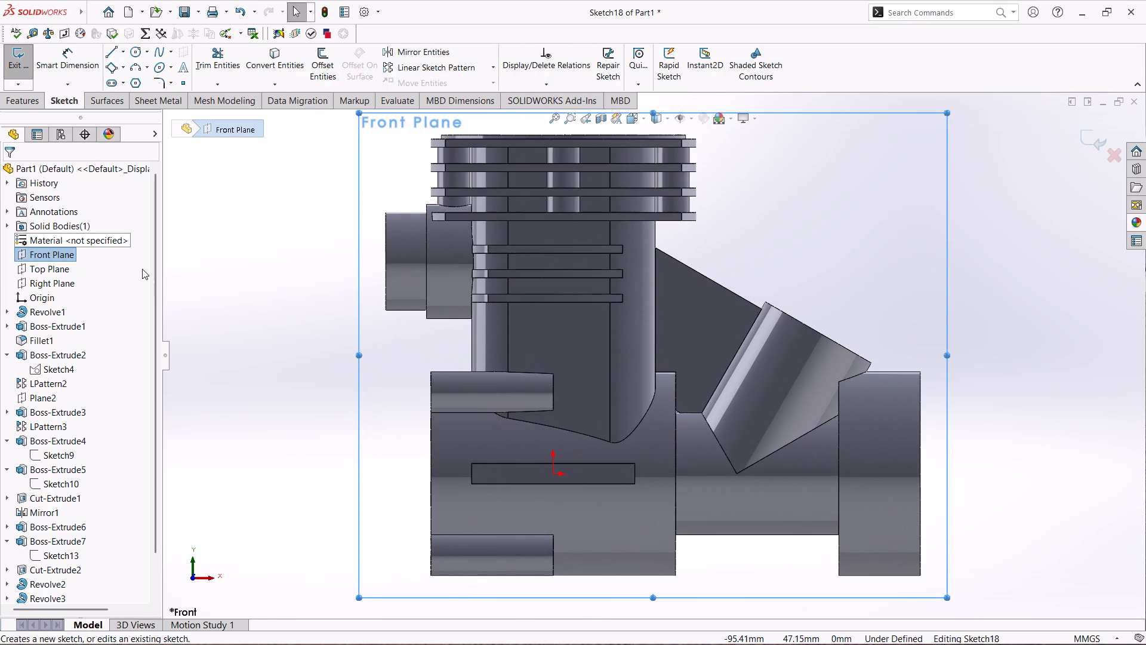
click(114, 47)
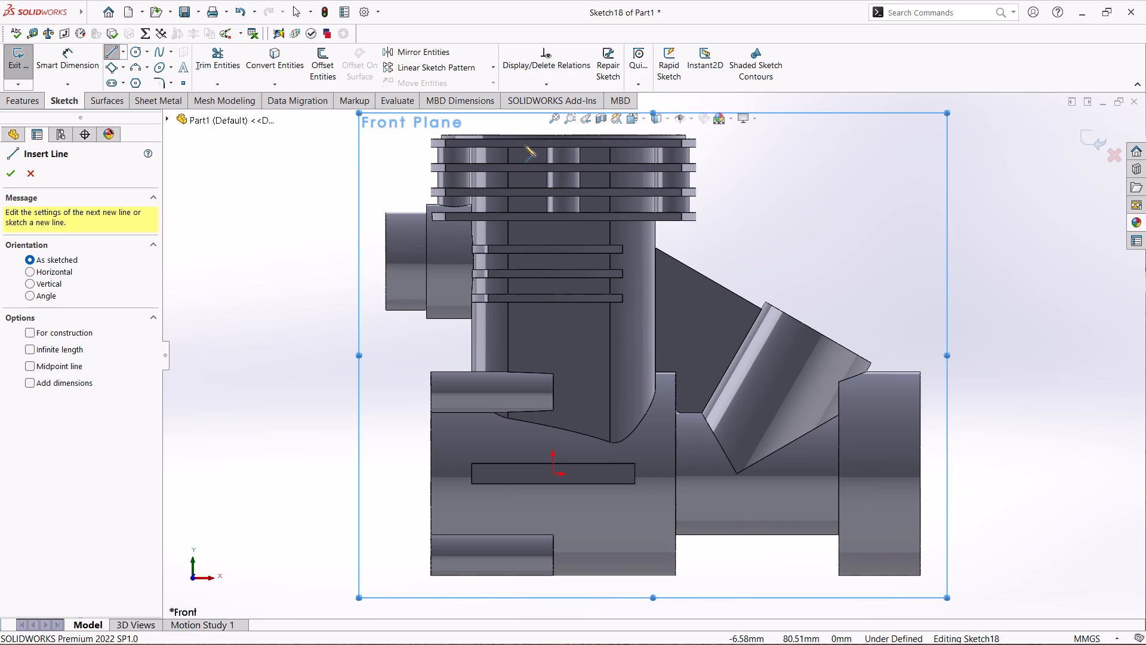
click(429, 474)
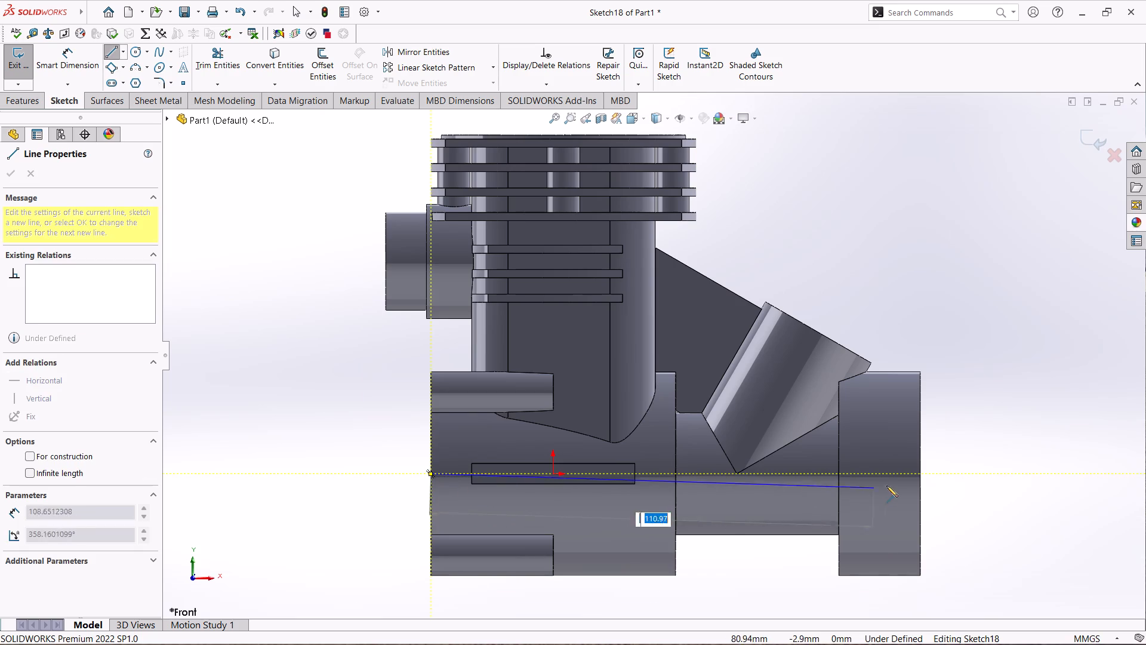
click(918, 475)
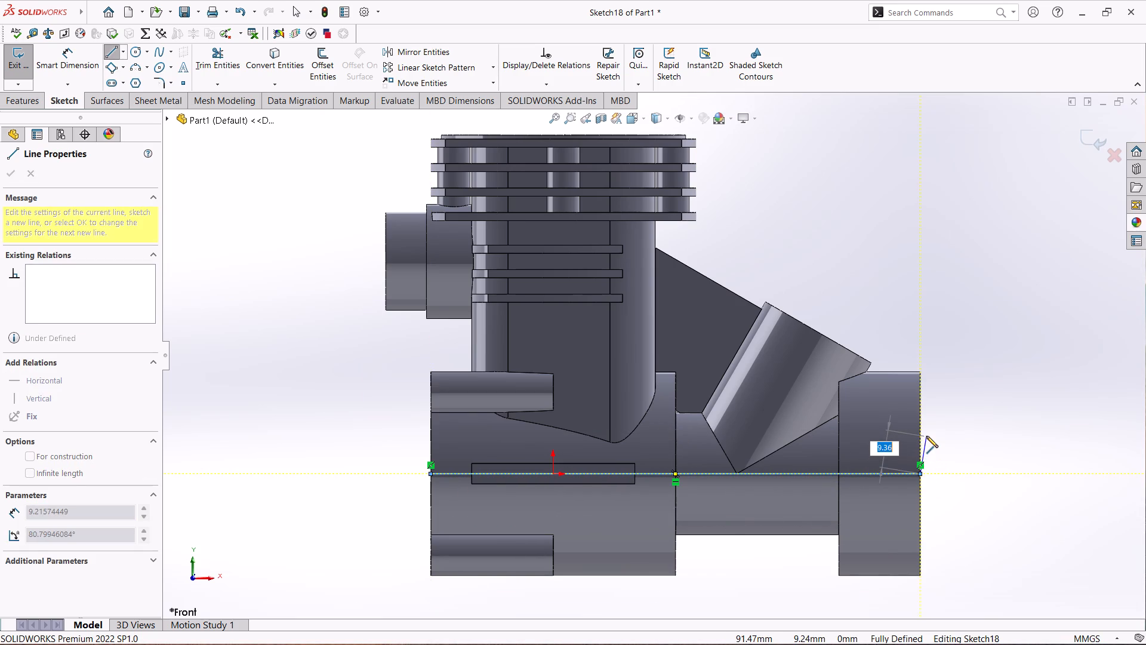
click(922, 391)
click(865, 391)
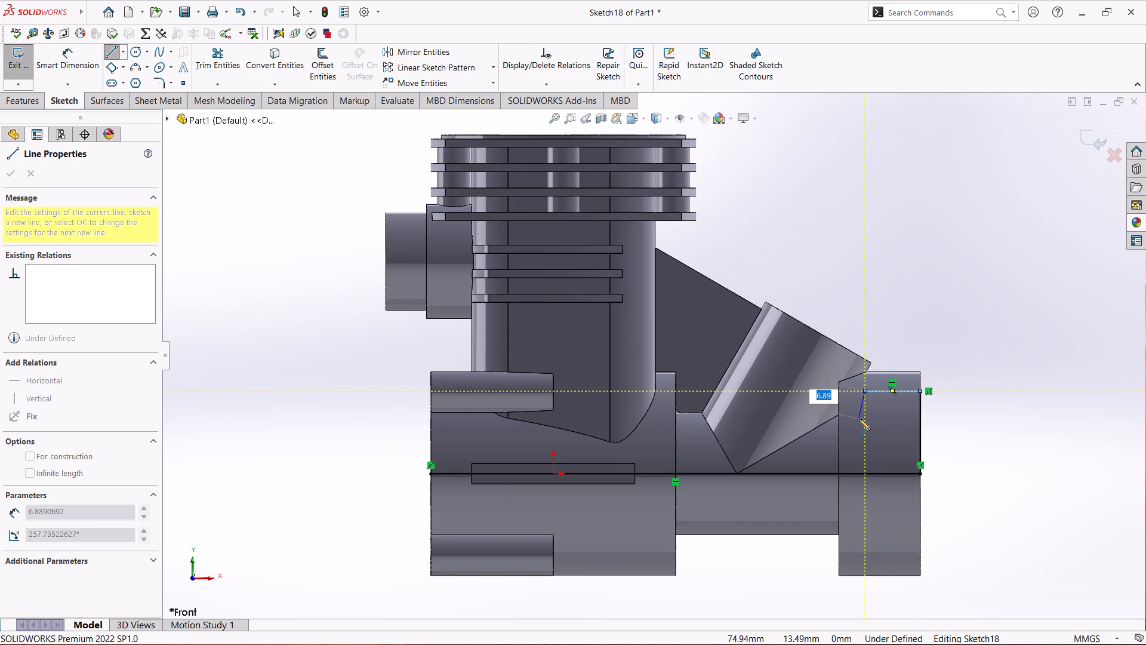
click(864, 419)
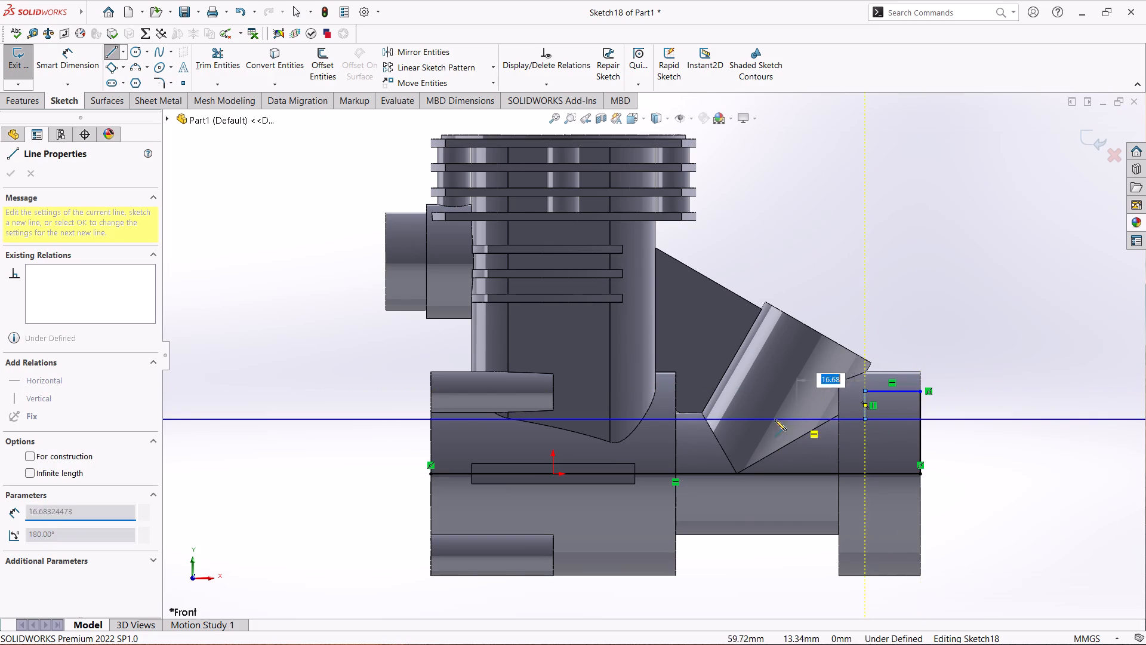
click(662, 419)
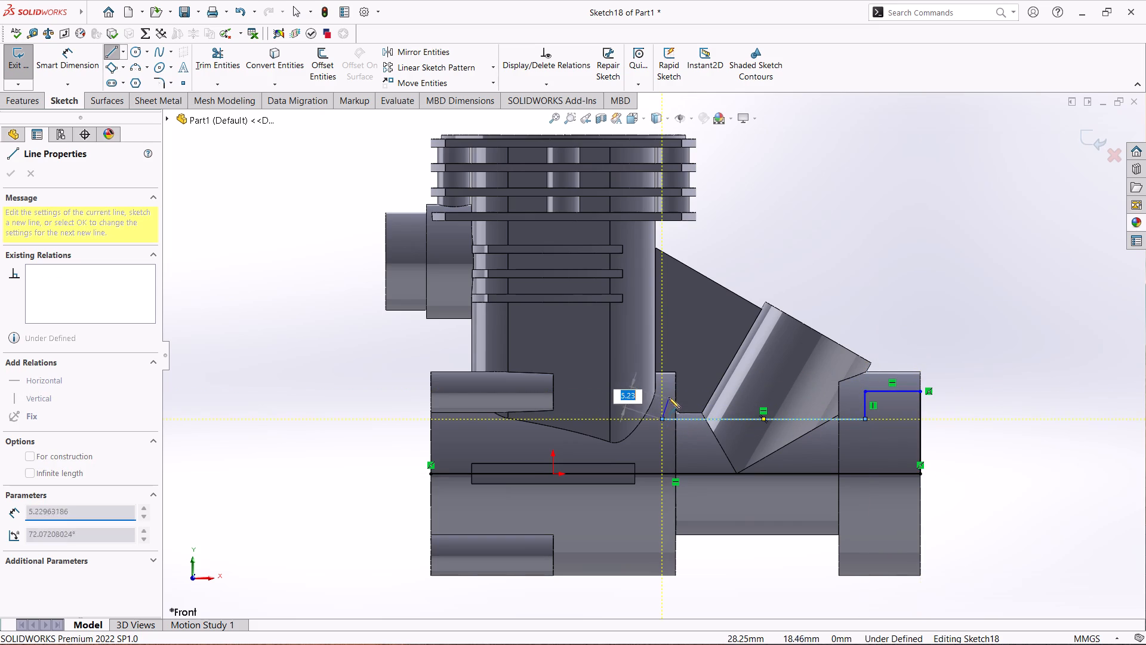
click(664, 395)
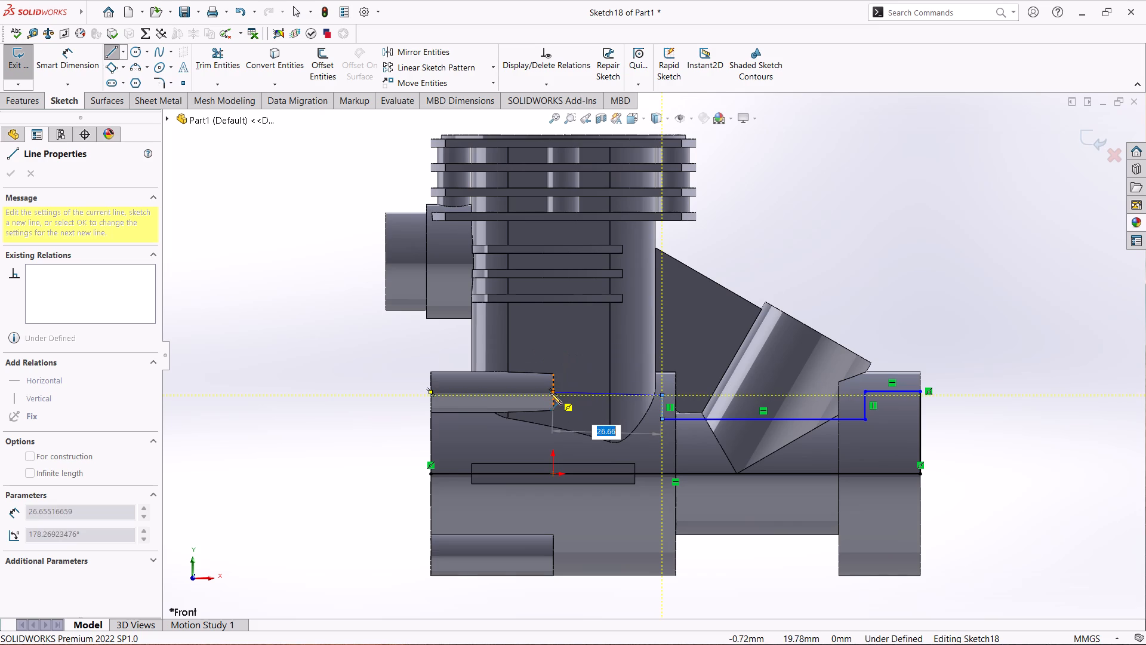
click(433, 397)
click(429, 472)
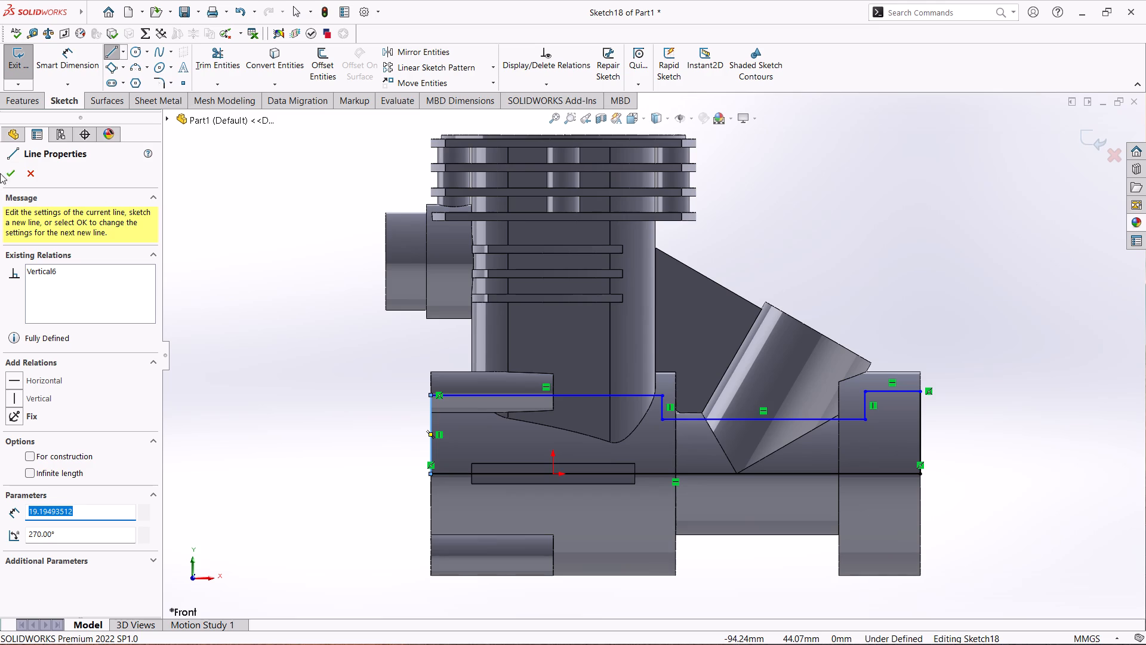
click(14, 180)
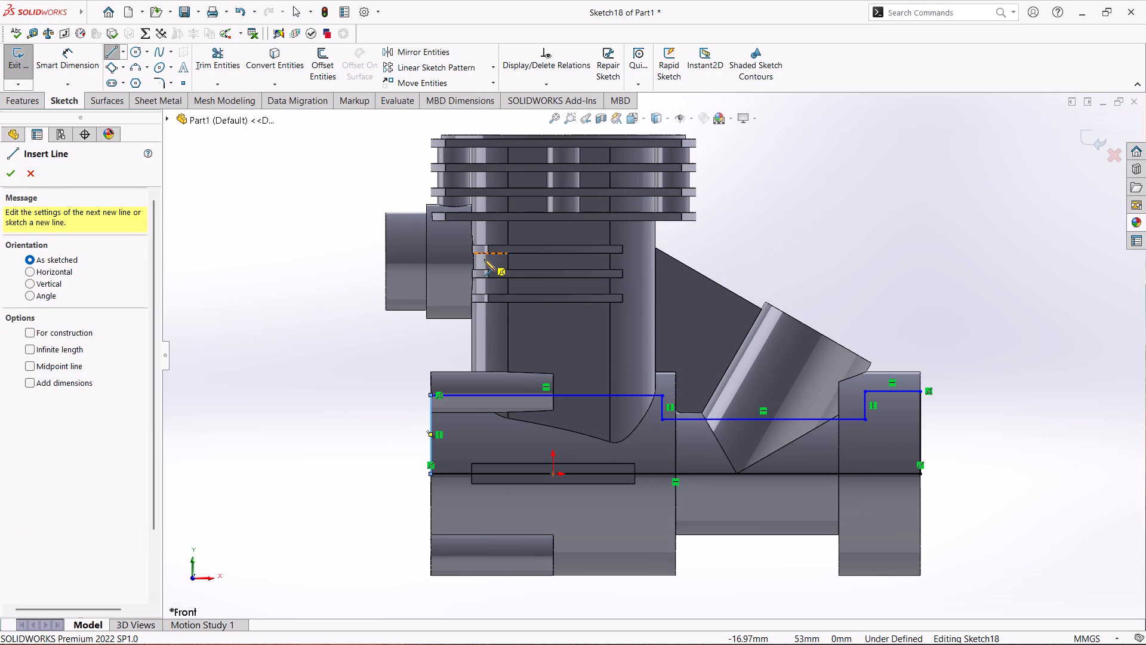
click(3, 173)
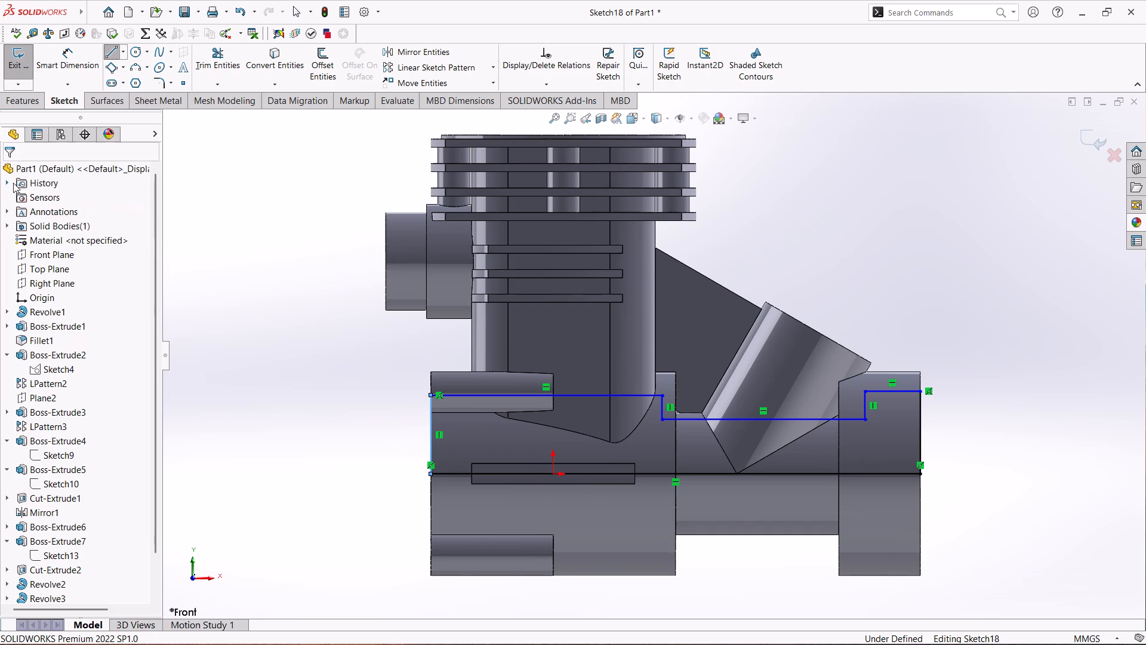
Convert the profile's 120 mm axis line to construction geometry.
click(450, 476)
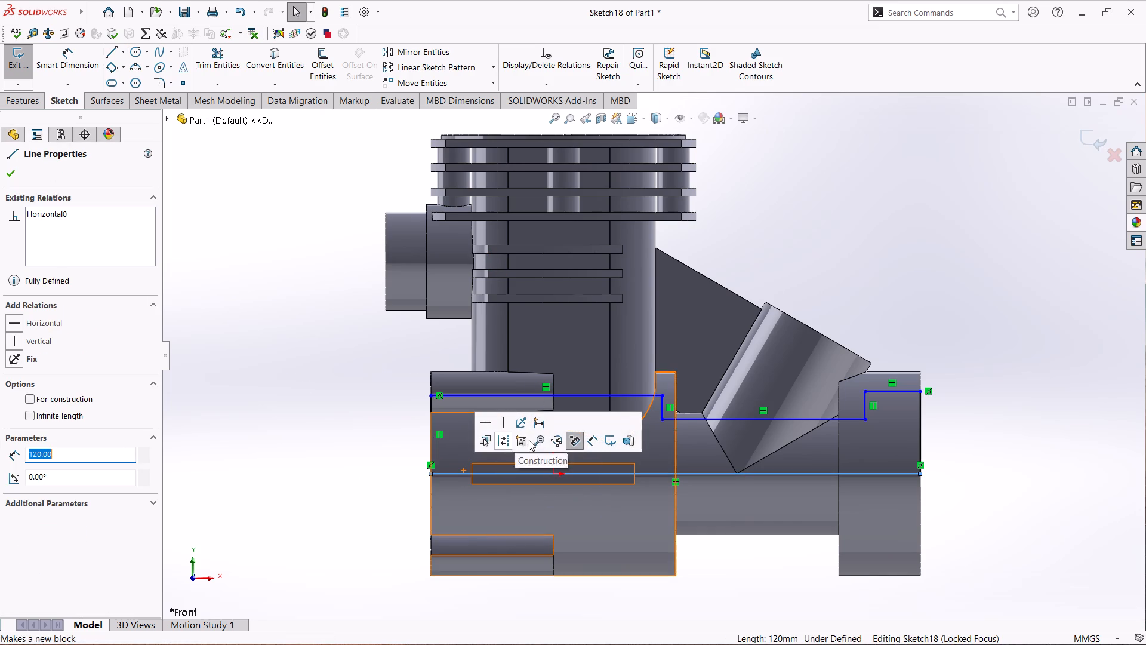
click(503, 446)
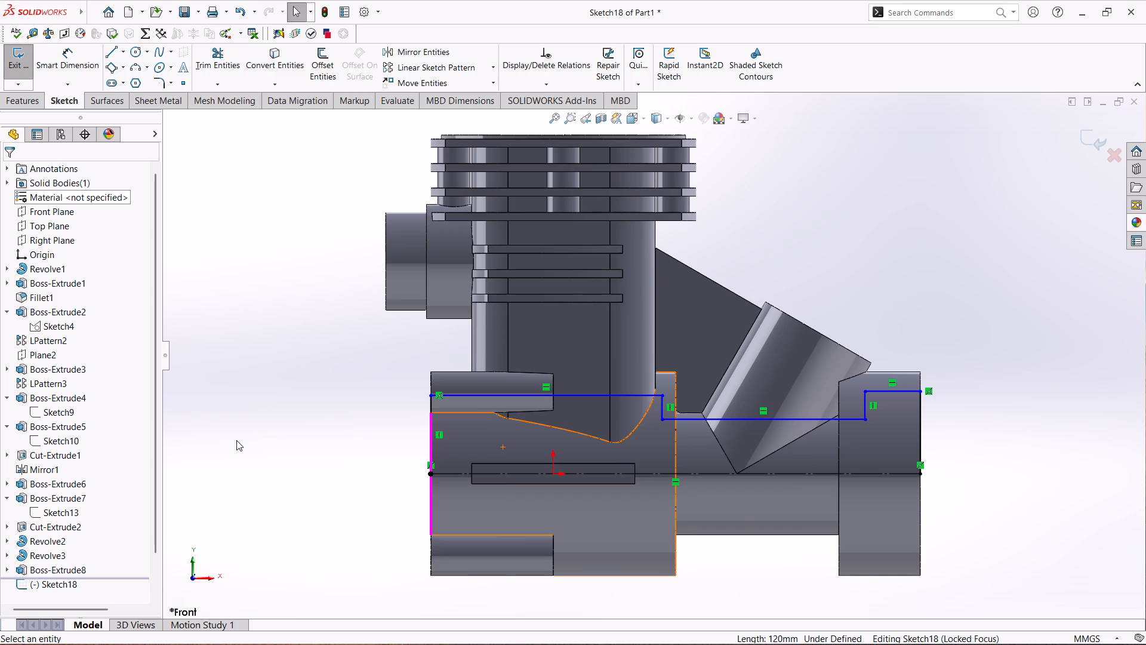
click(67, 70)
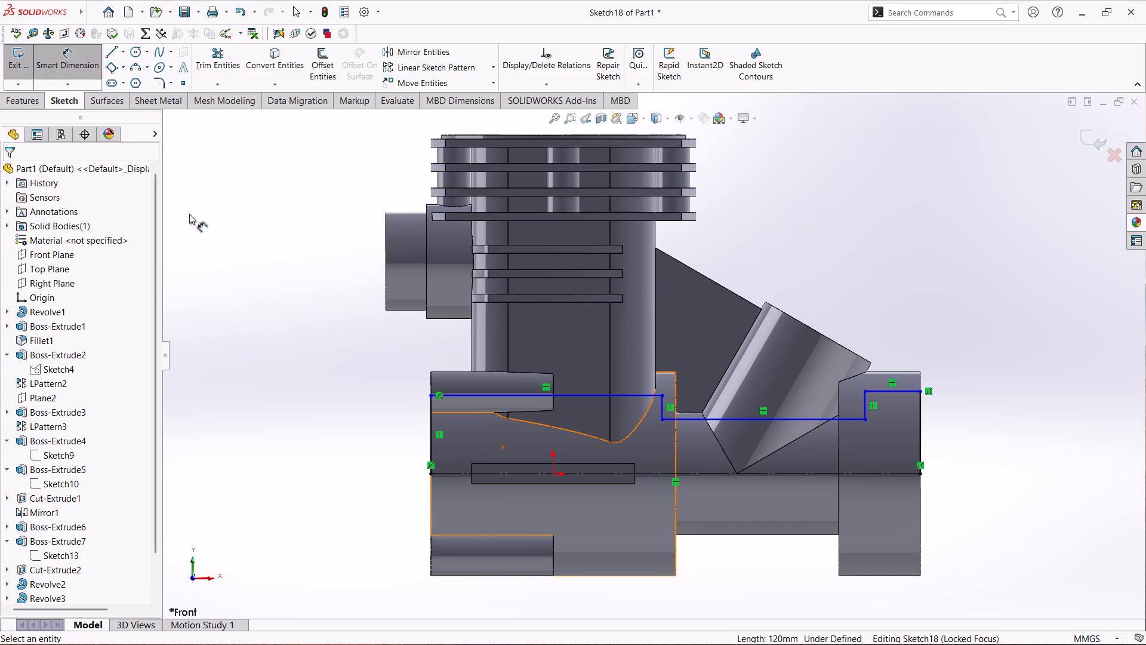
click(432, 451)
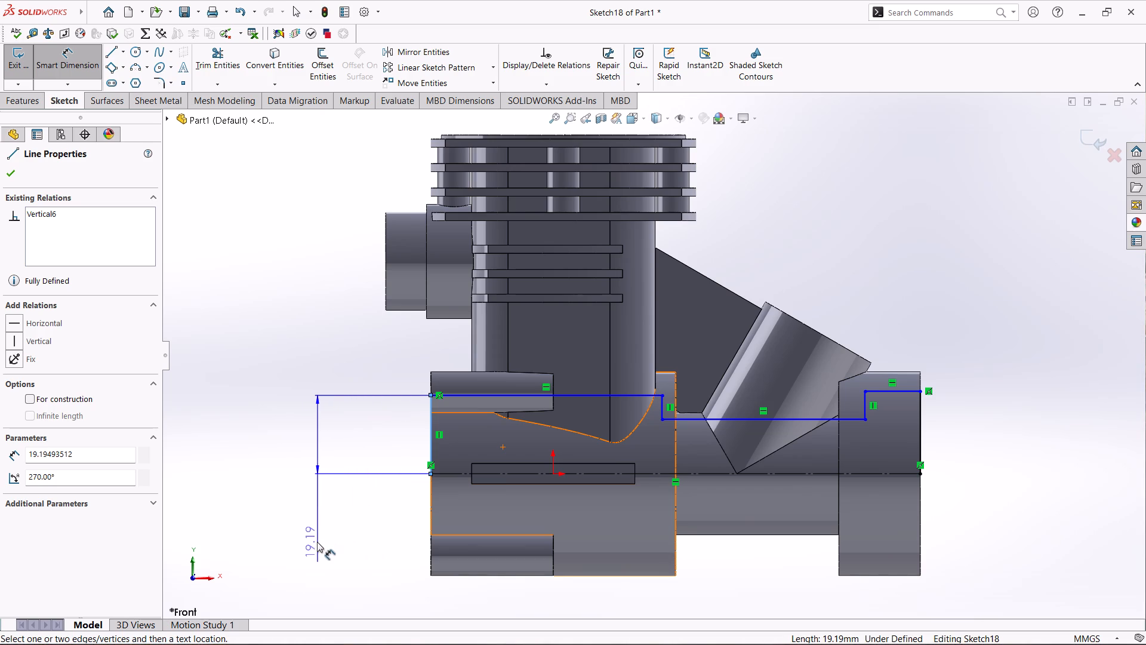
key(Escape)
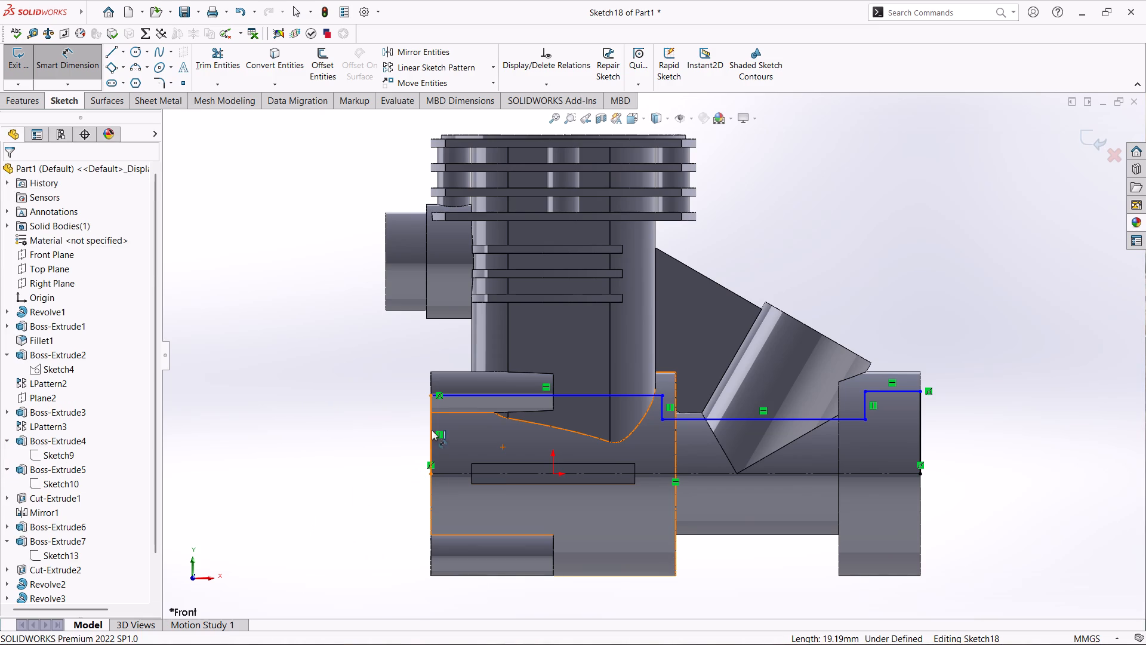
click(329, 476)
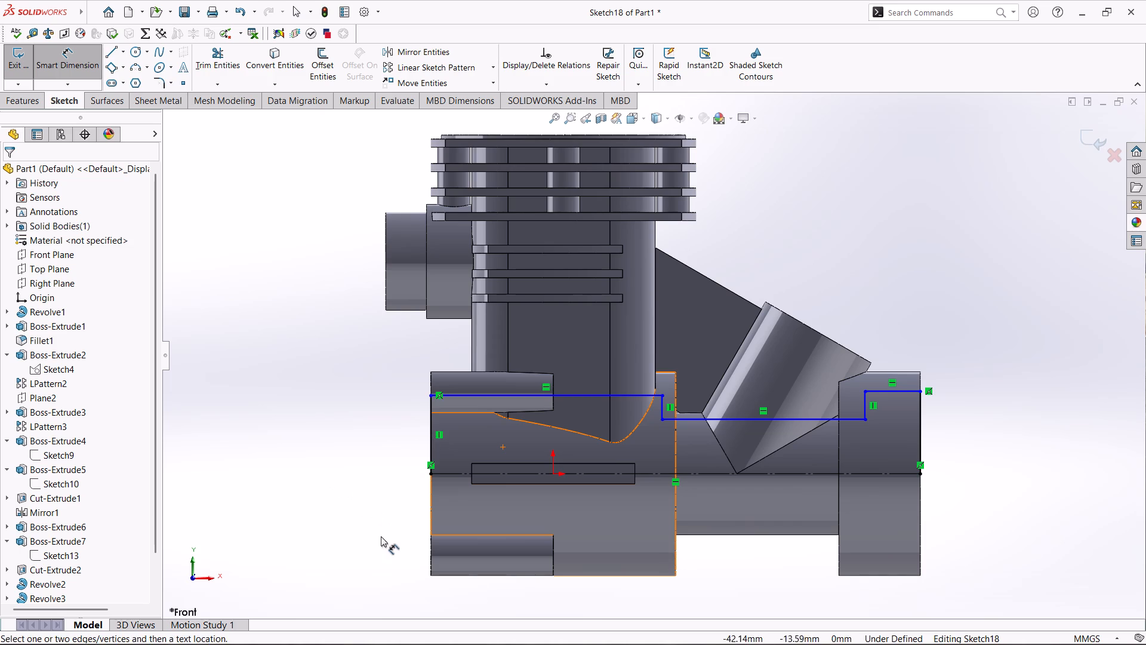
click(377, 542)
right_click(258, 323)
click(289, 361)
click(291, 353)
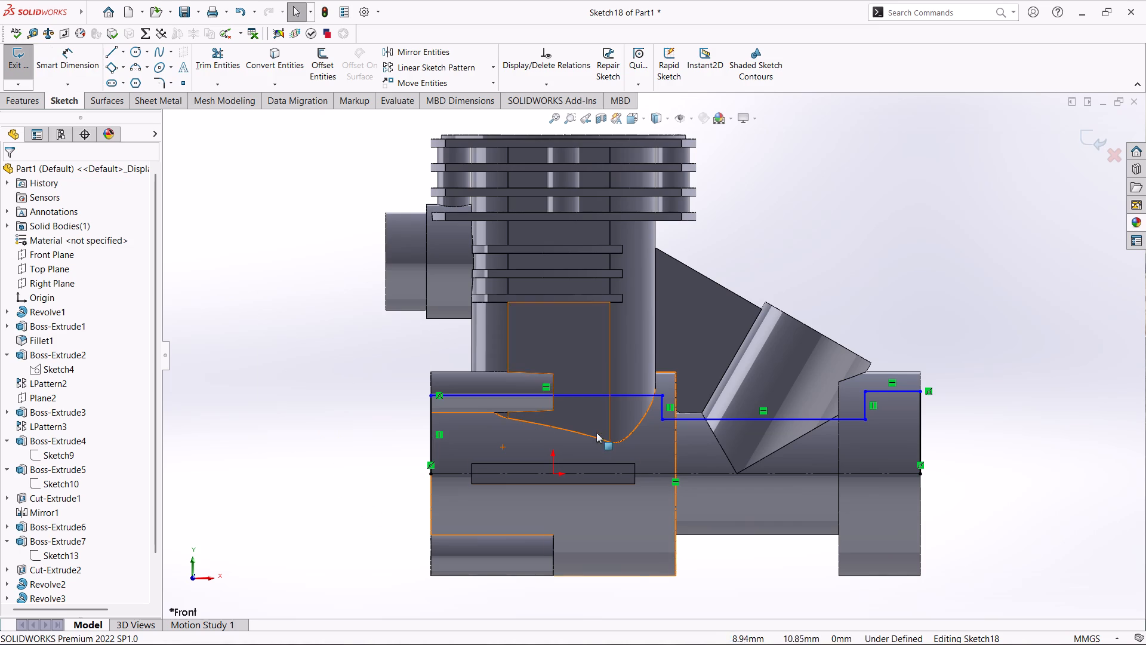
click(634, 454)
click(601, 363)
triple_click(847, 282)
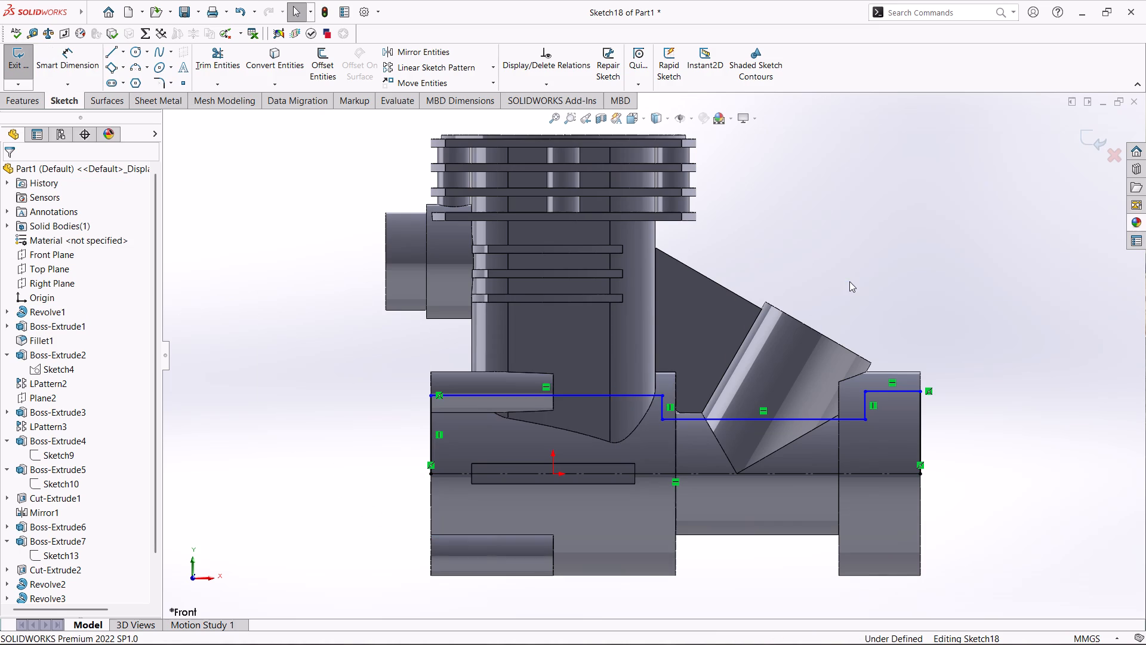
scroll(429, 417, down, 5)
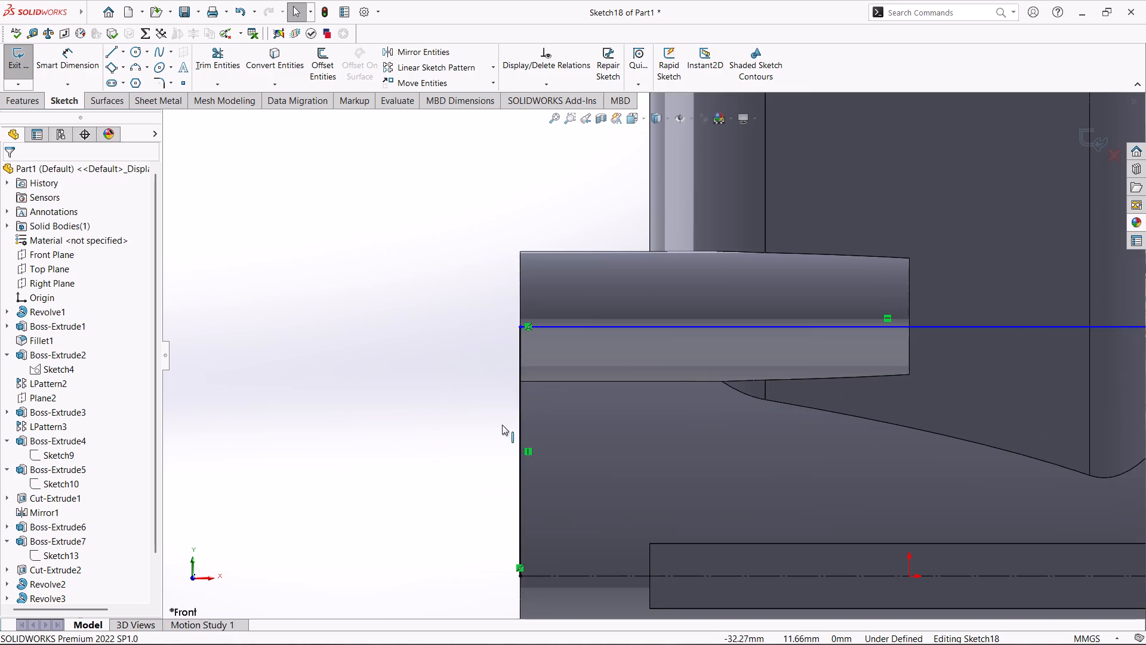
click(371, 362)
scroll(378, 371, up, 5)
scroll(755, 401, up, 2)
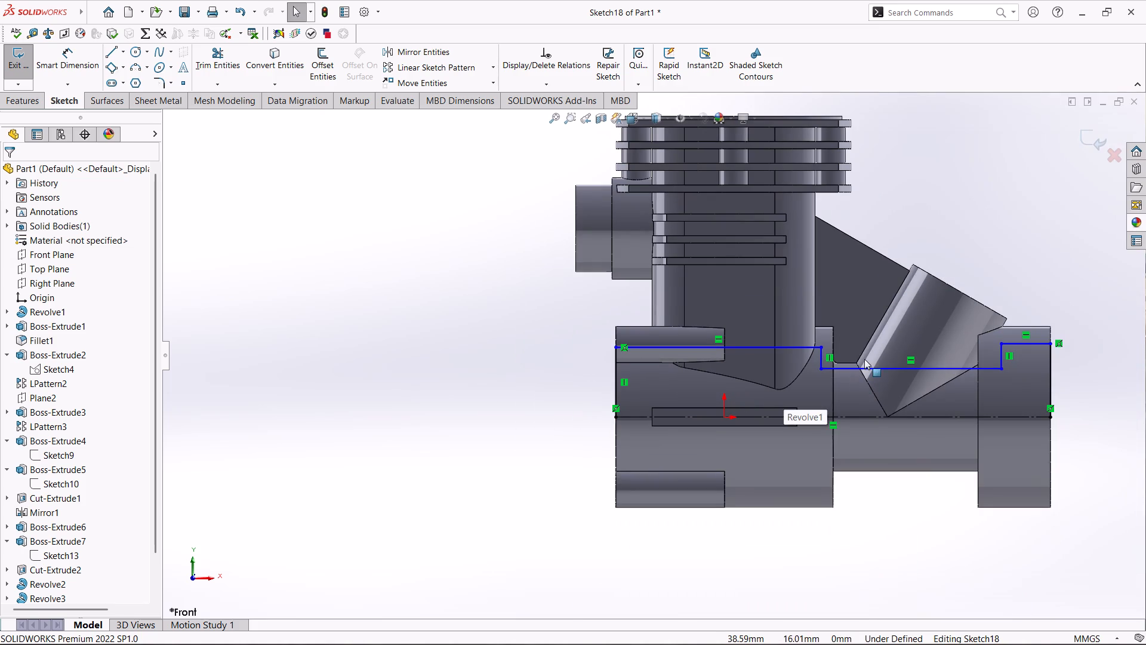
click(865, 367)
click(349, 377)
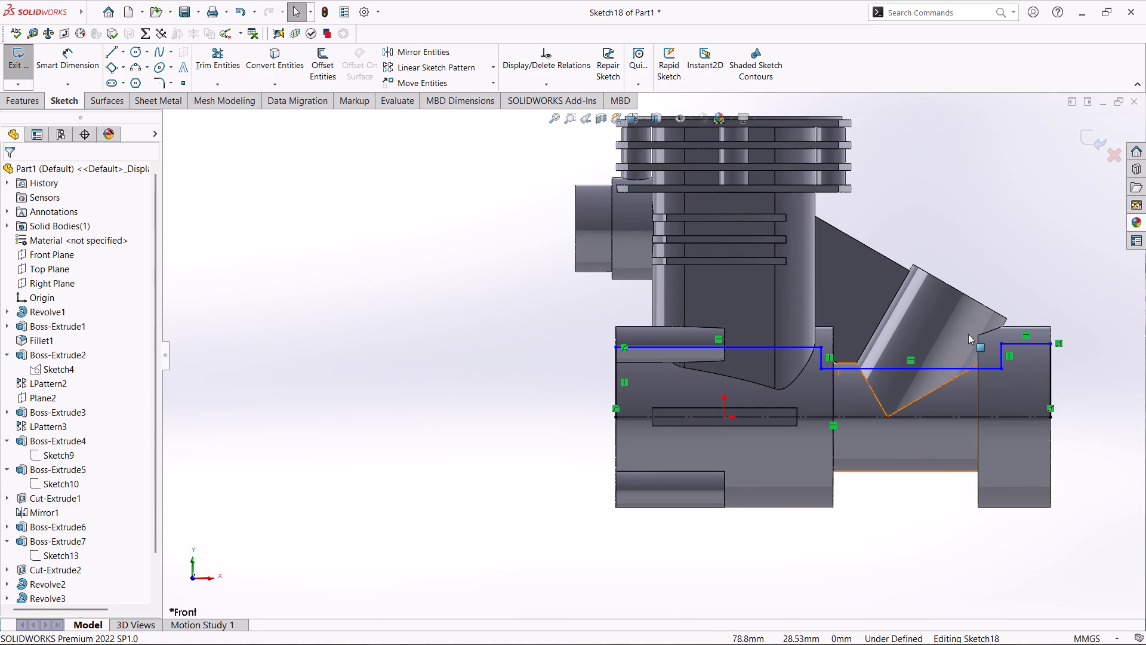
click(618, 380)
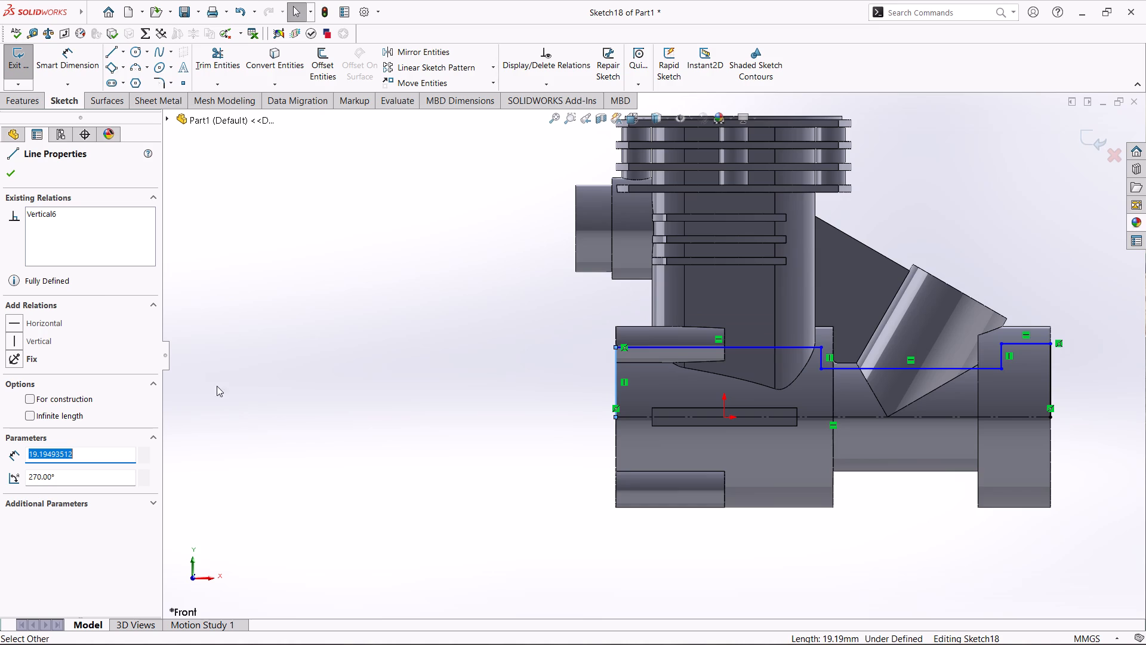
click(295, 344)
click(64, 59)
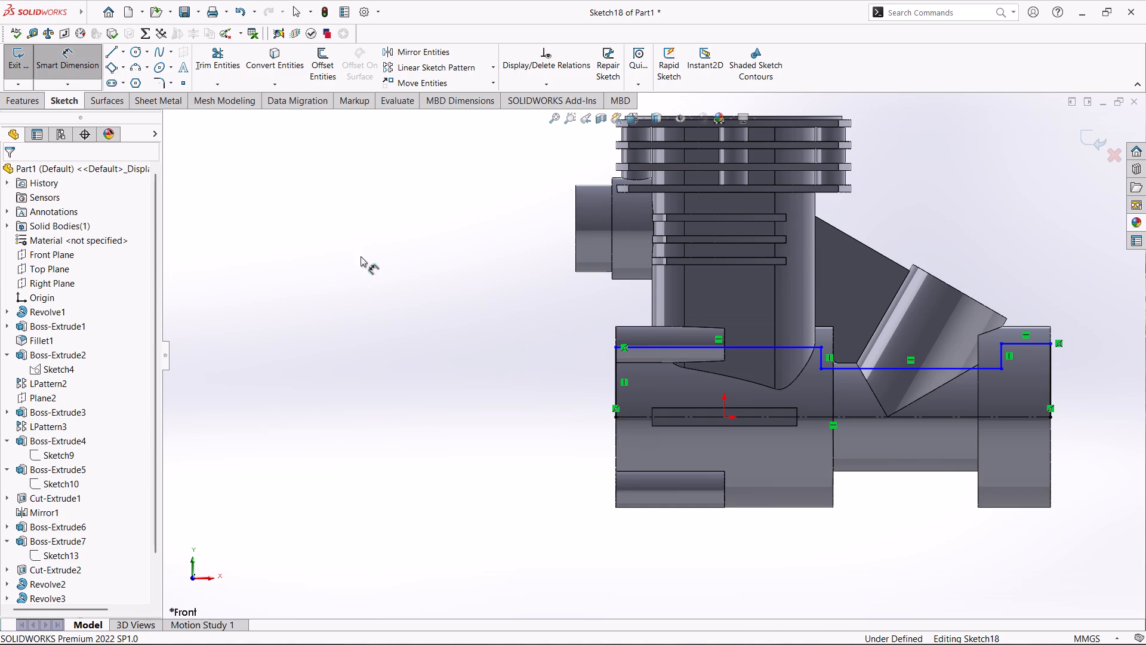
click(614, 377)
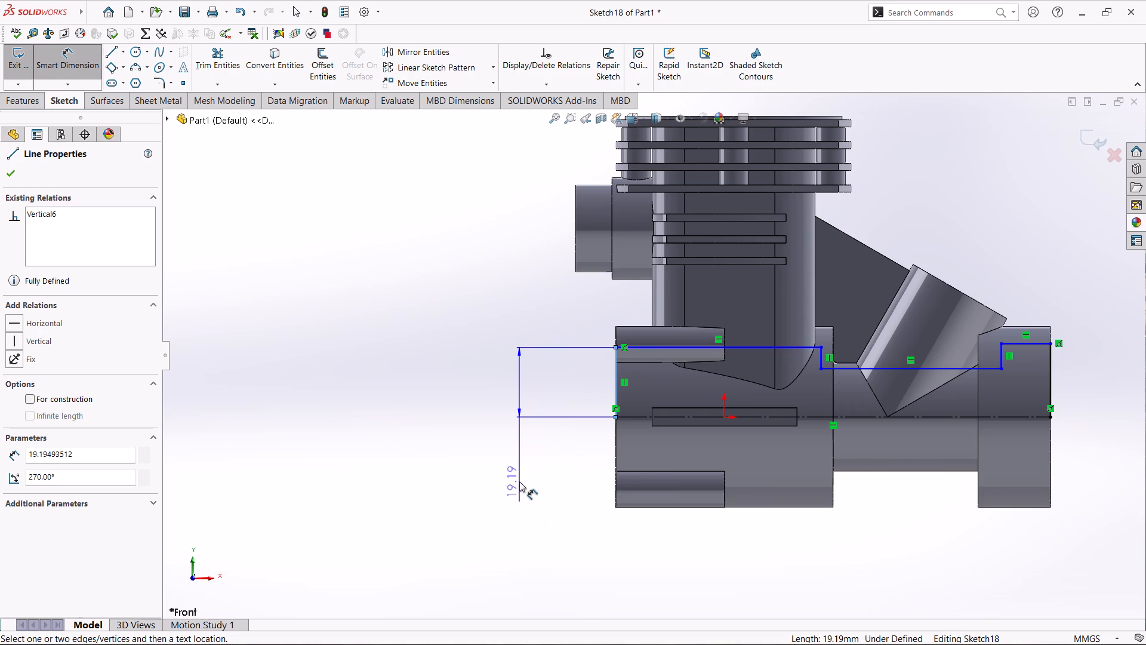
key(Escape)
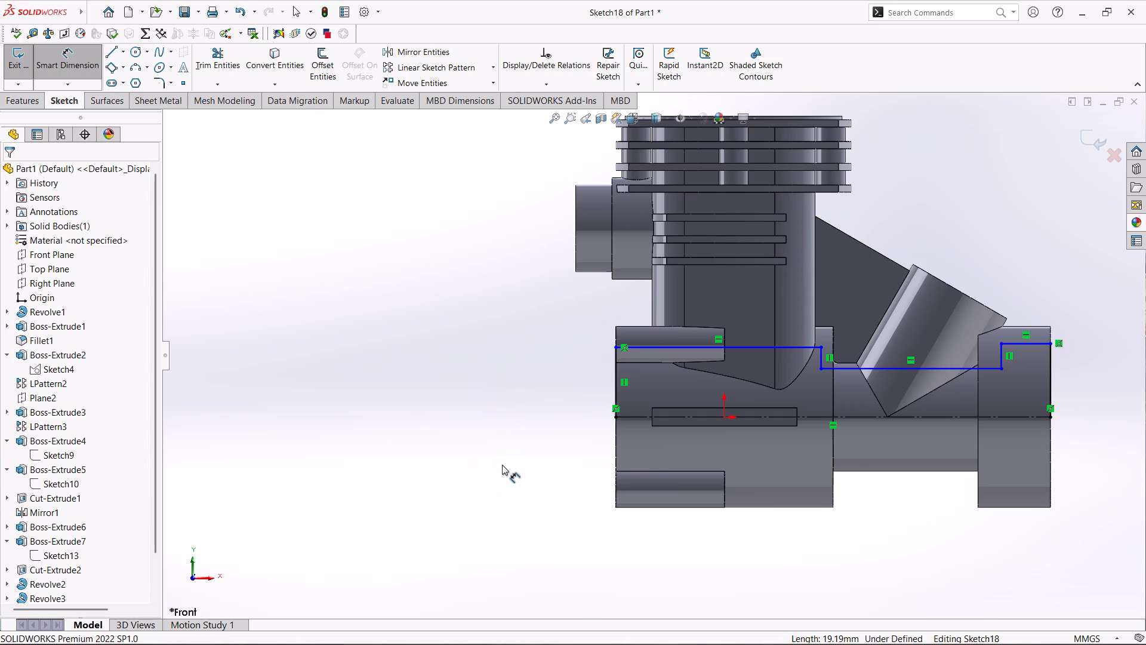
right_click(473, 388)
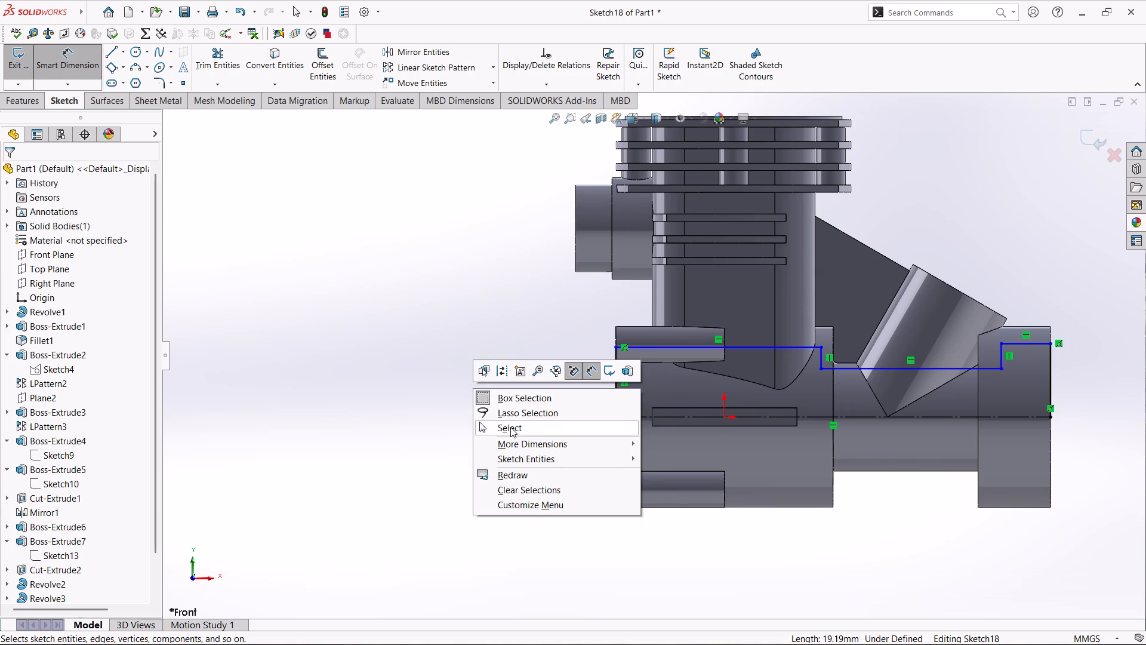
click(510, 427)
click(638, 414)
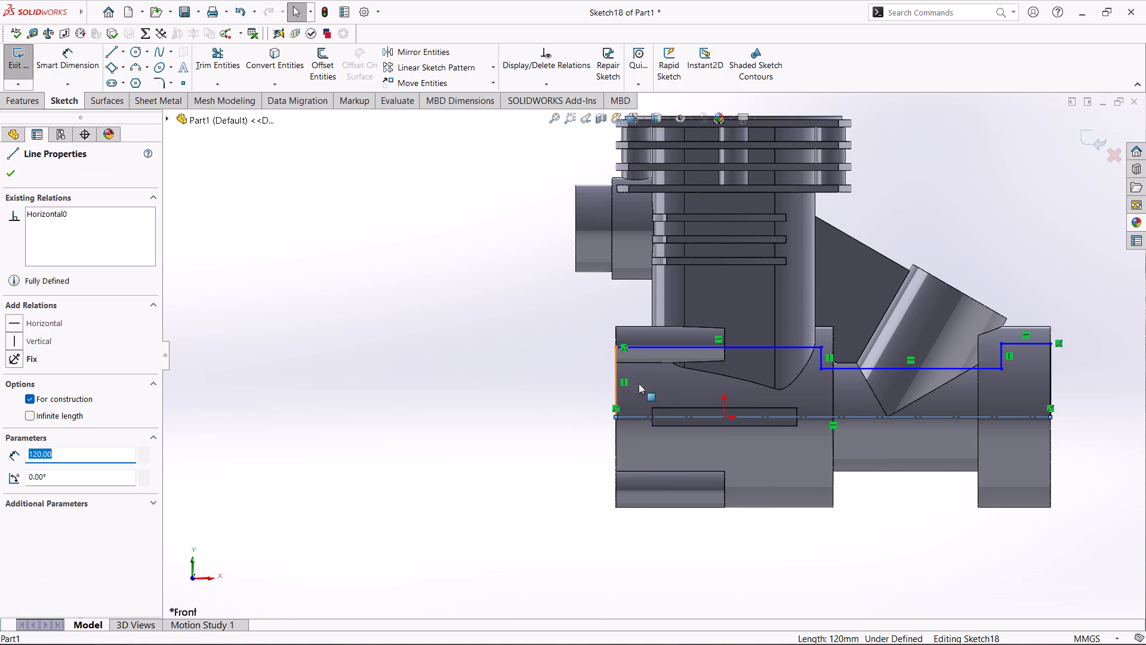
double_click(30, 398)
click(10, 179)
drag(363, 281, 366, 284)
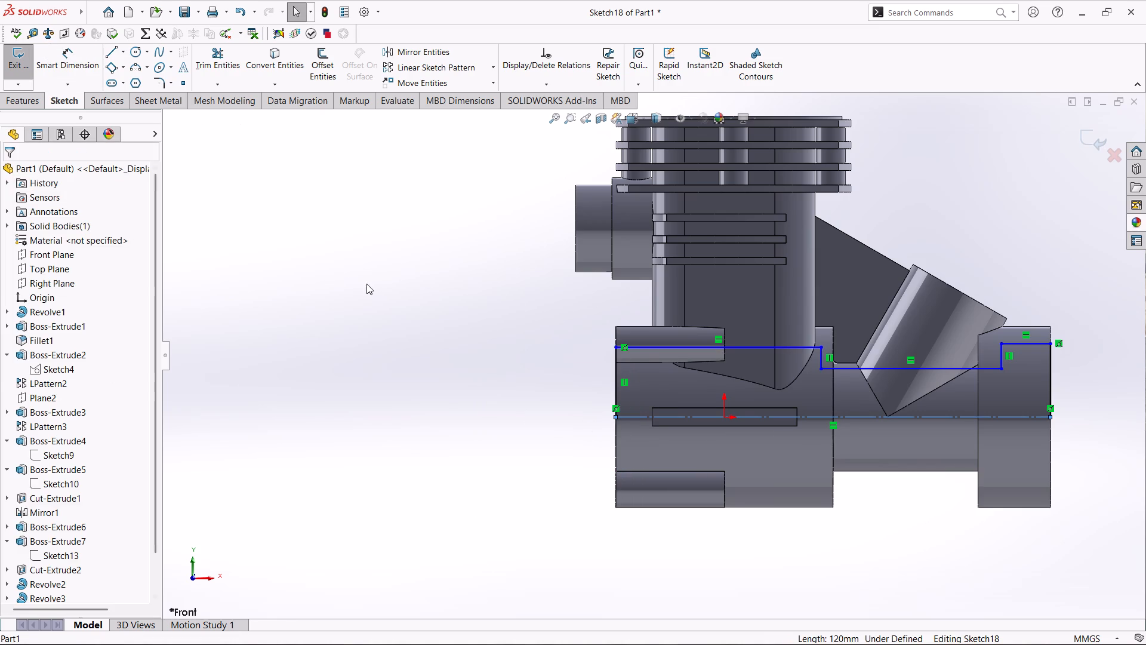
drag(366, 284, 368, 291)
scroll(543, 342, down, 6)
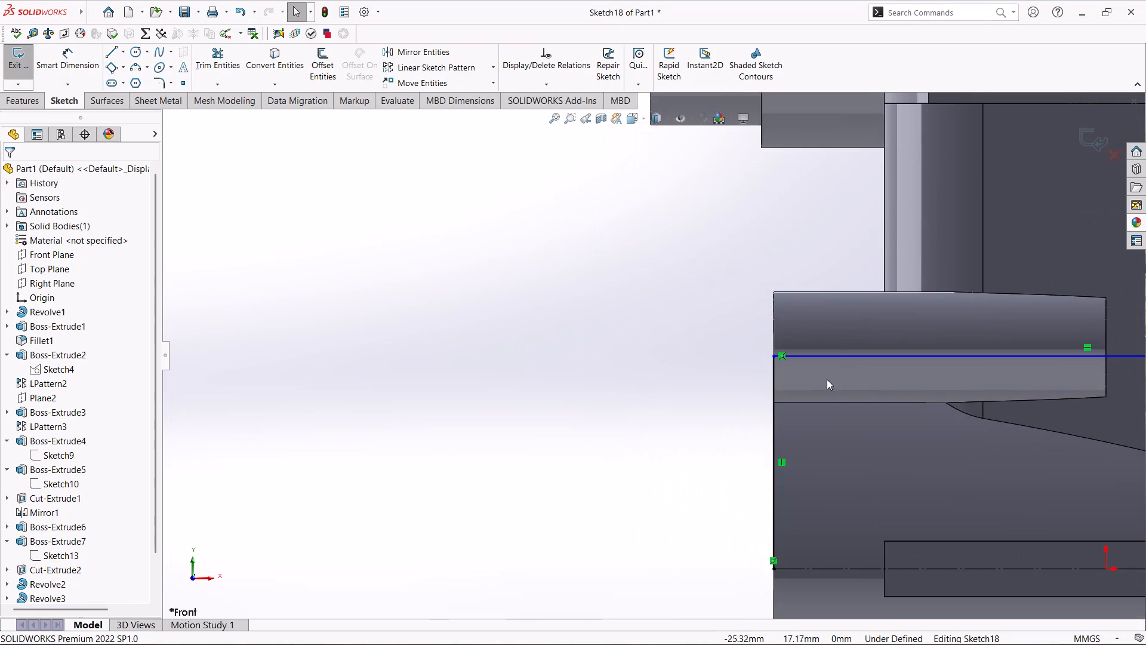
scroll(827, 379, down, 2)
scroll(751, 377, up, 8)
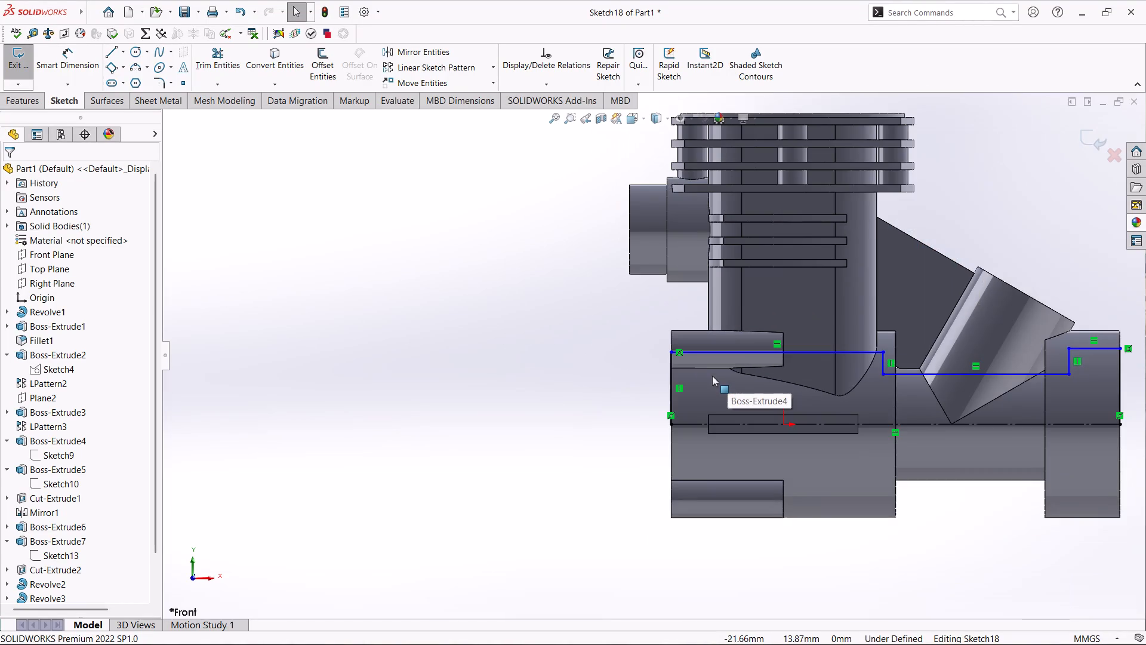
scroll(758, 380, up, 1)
Add a vertical relation to the profile's end line at the flange beyond the angled boss.
scroll(1138, 386, down, 4)
scroll(904, 360, down, 2)
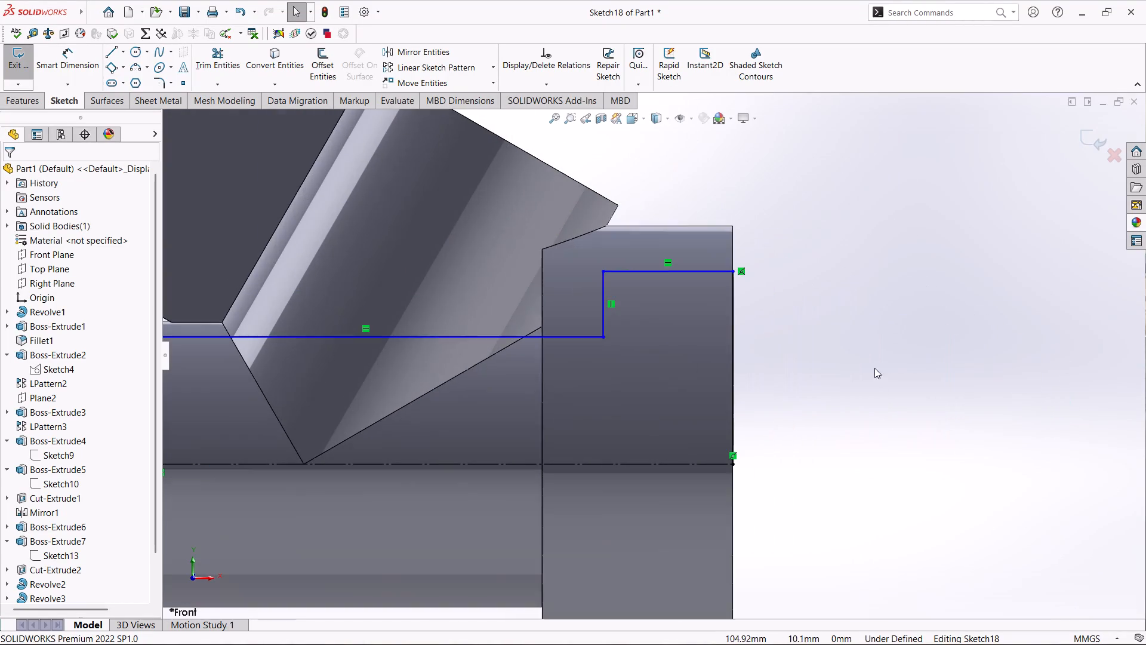
scroll(803, 377, up, 7)
scroll(339, 367, down, 5)
scroll(651, 372, up, 6)
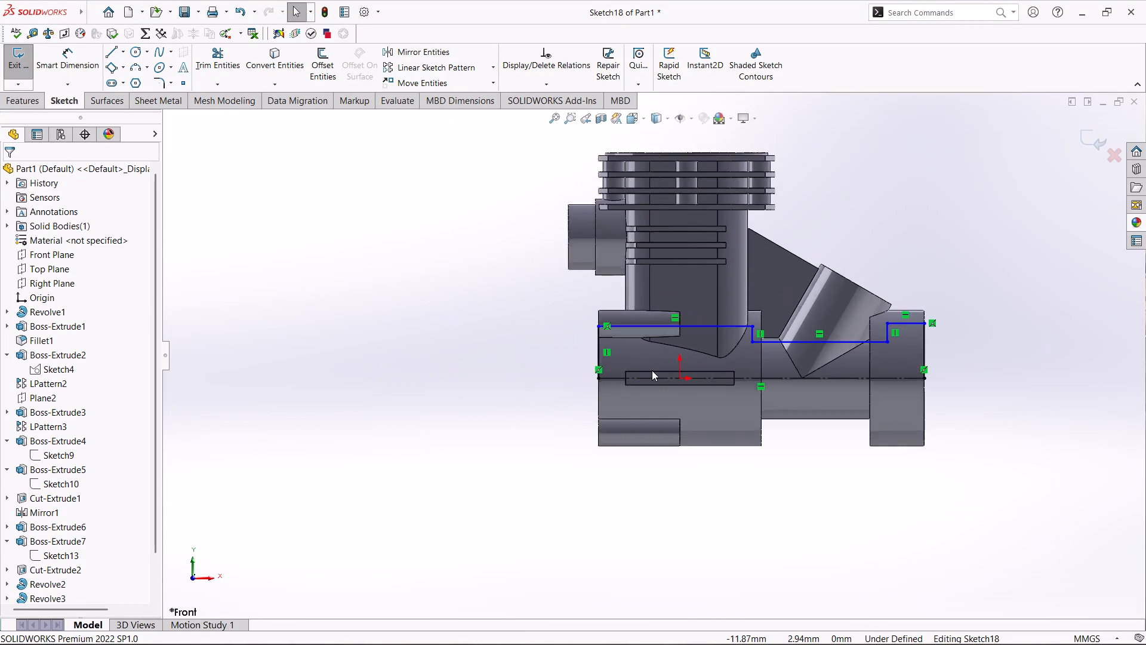
click(877, 342)
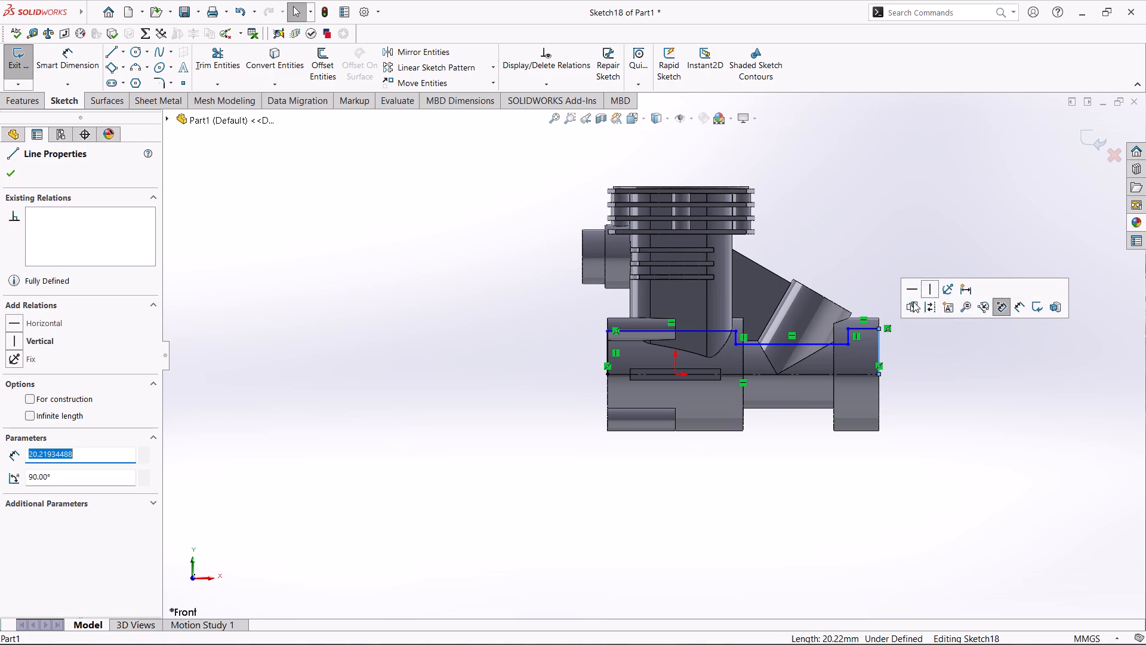
click(927, 285)
click(923, 425)
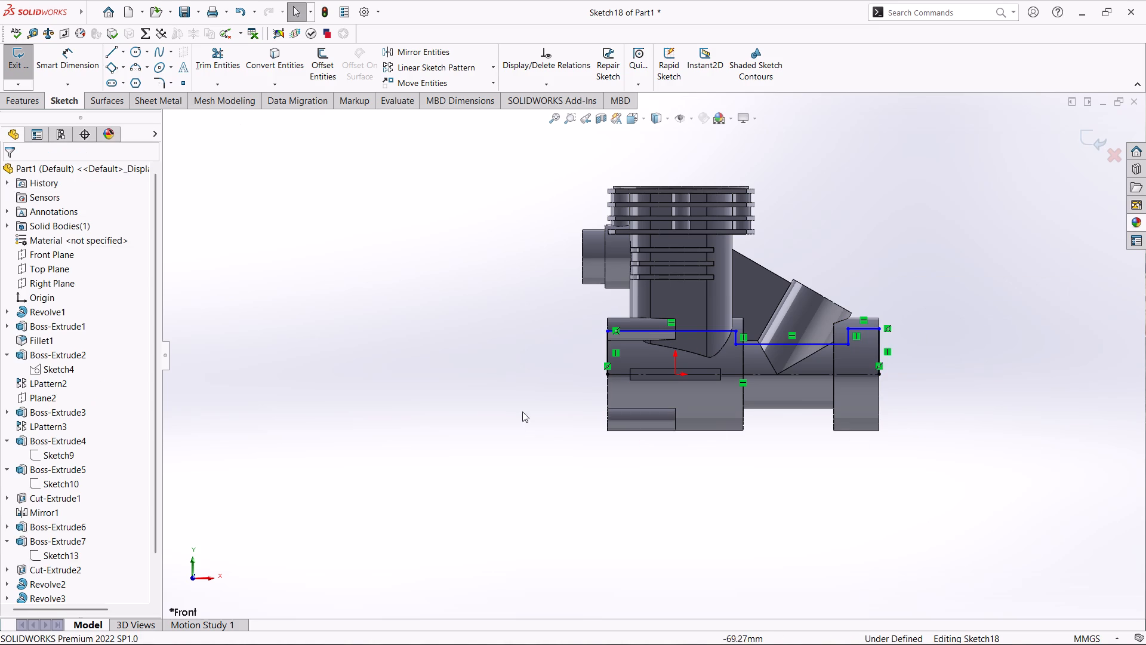
Dimension the profile's long horizontal line under the finned cylinder about the centerline as a 44 mm diameter.
click(72, 57)
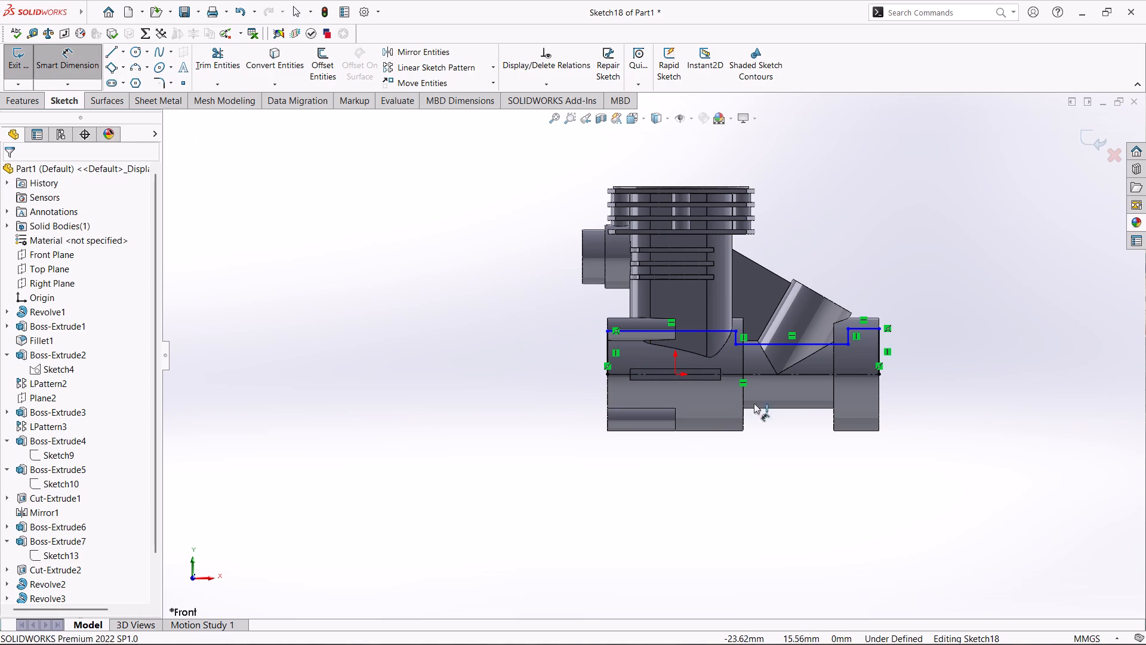
click(627, 328)
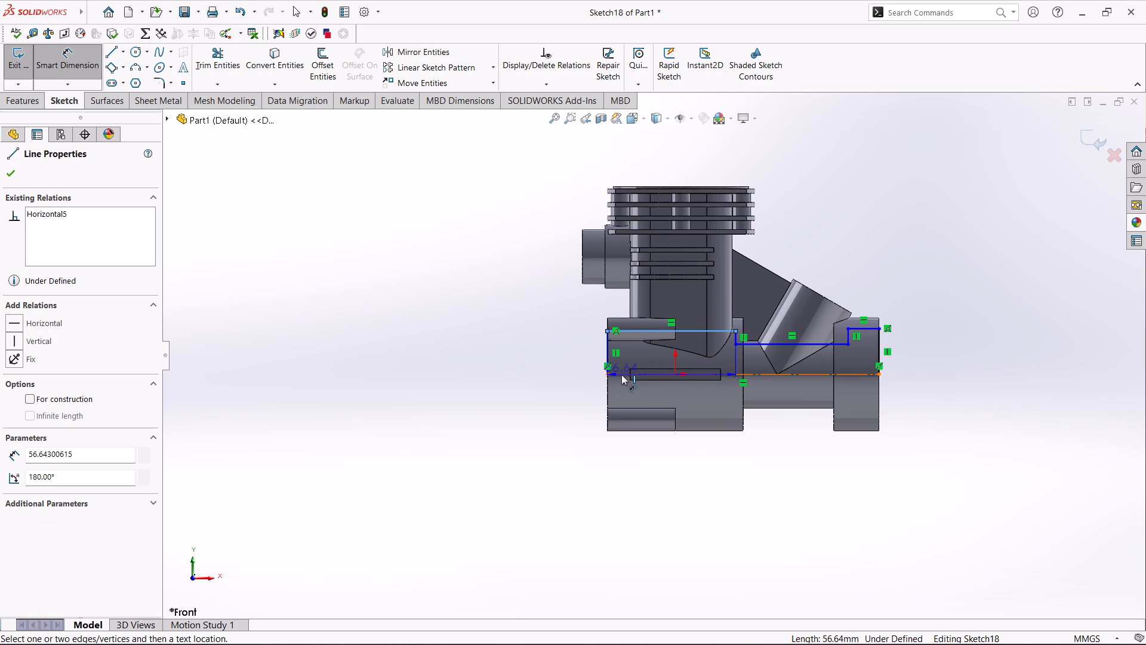
click(621, 374)
click(528, 406)
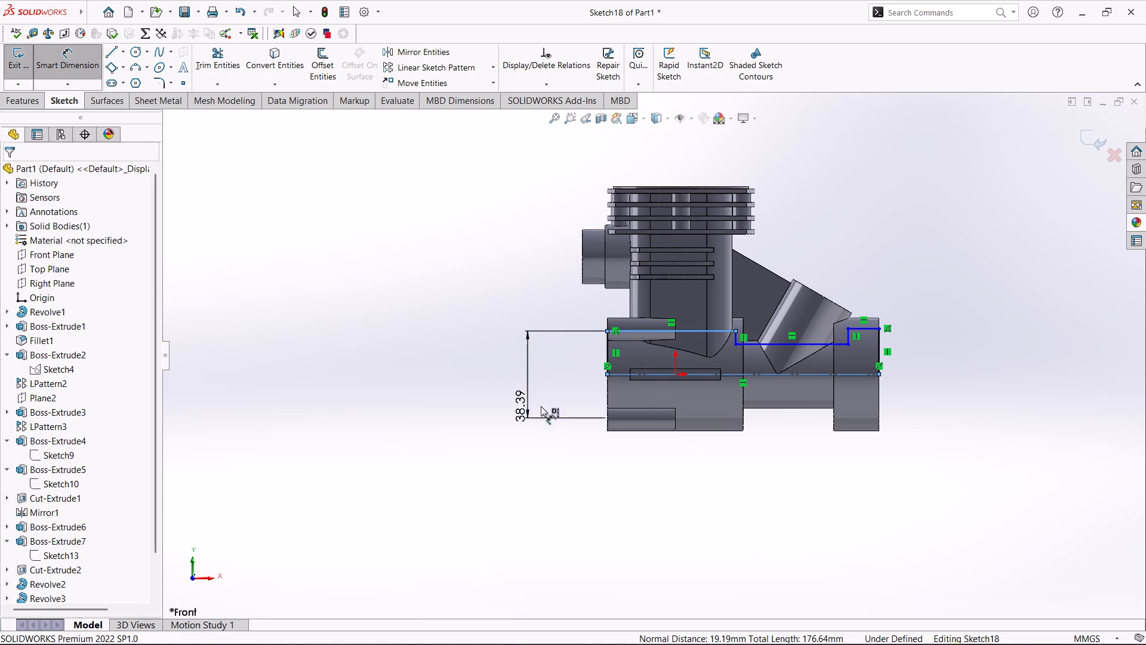
text(44)
key(Return)
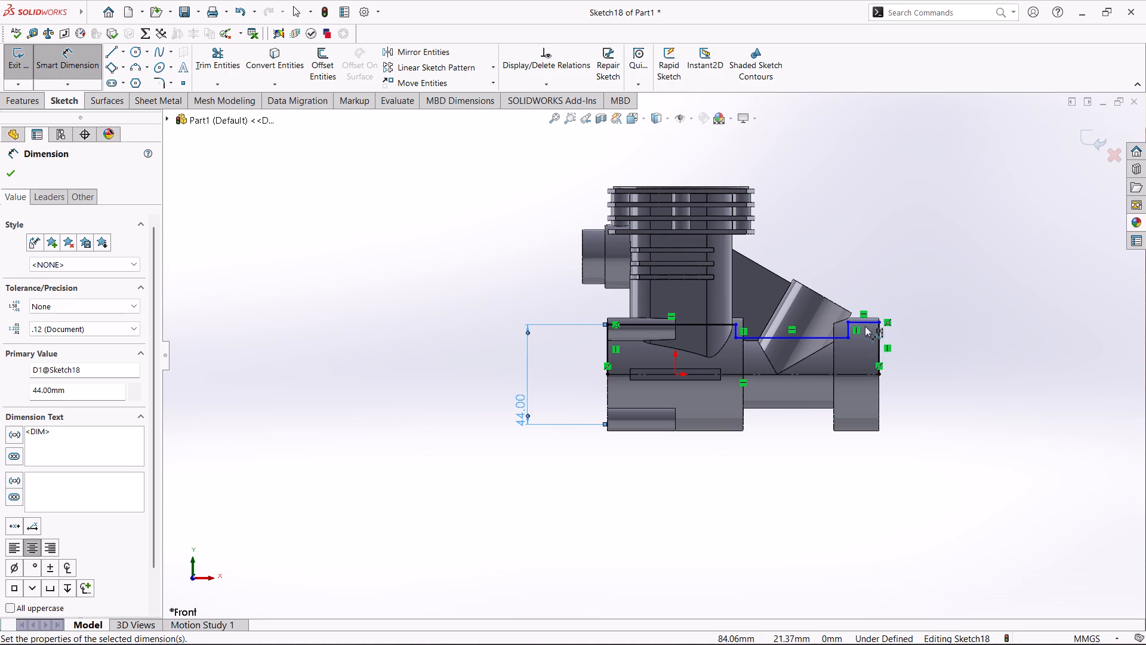
Dimension the short horizontal line in the end flange about the centerline as a 42 mm diameter.
click(879, 333)
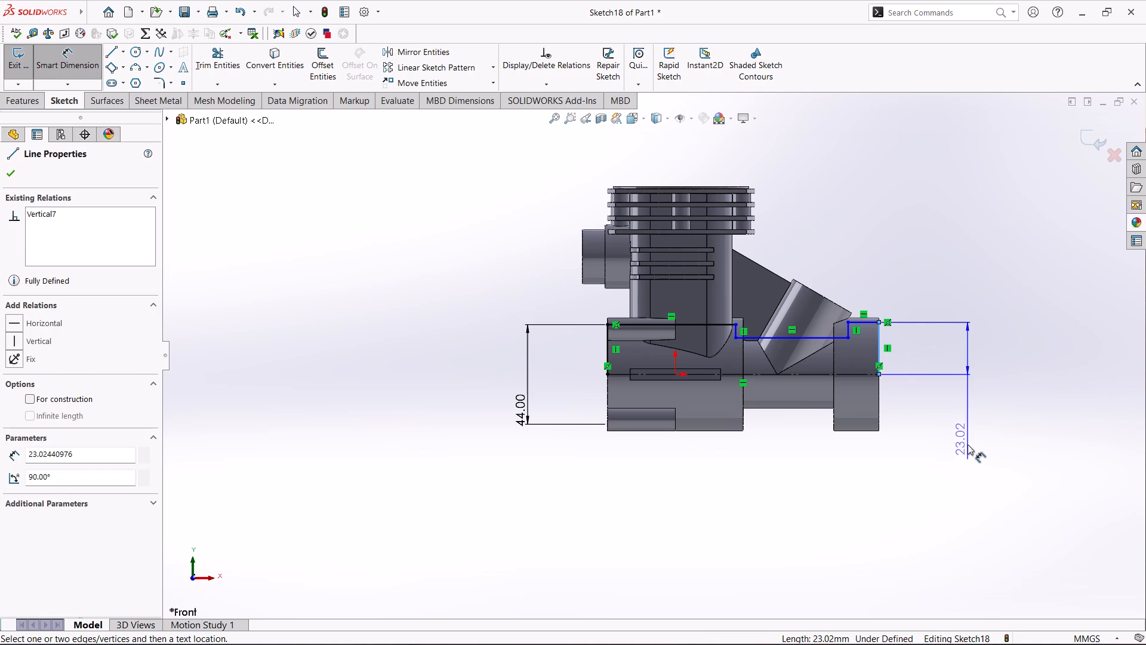
key(Escape)
click(868, 321)
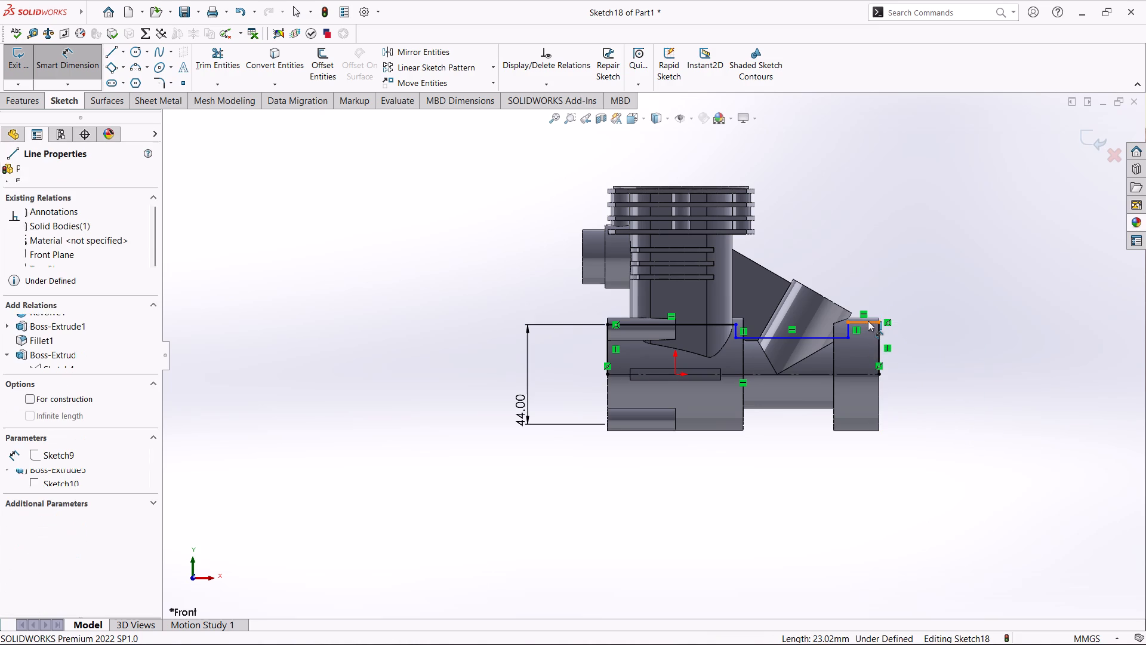
click(862, 371)
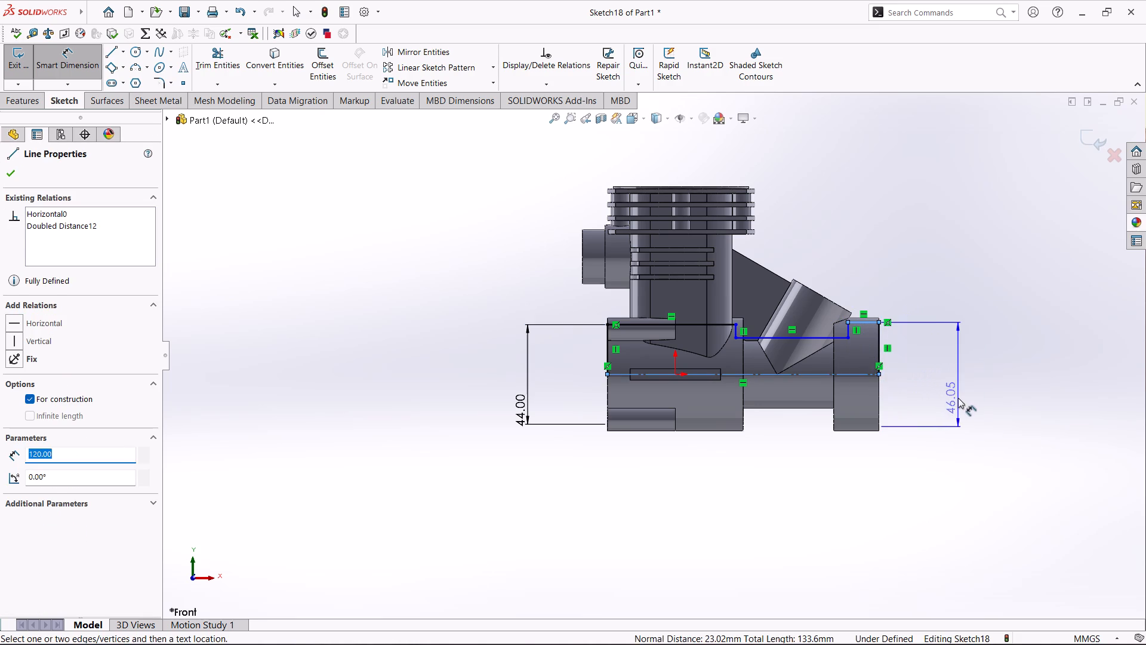
click(958, 398)
text(42)
key(Return)
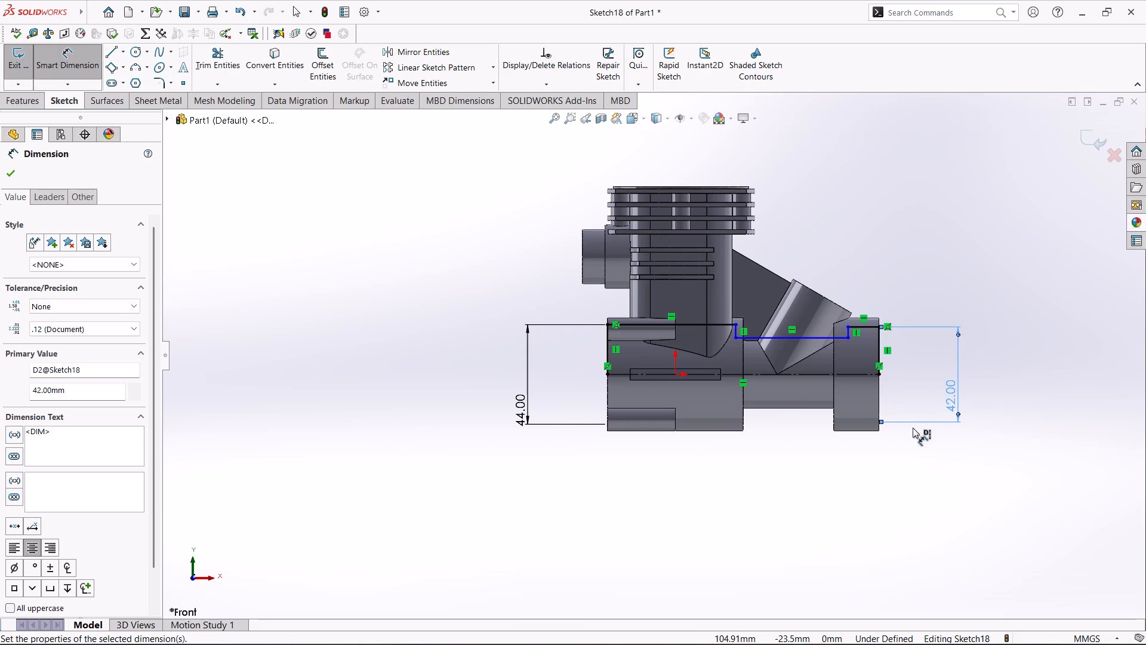
Dimension the profile's middle horizontal line, below the angled boss, about the centerline as a 22 mm diameter.
click(806, 337)
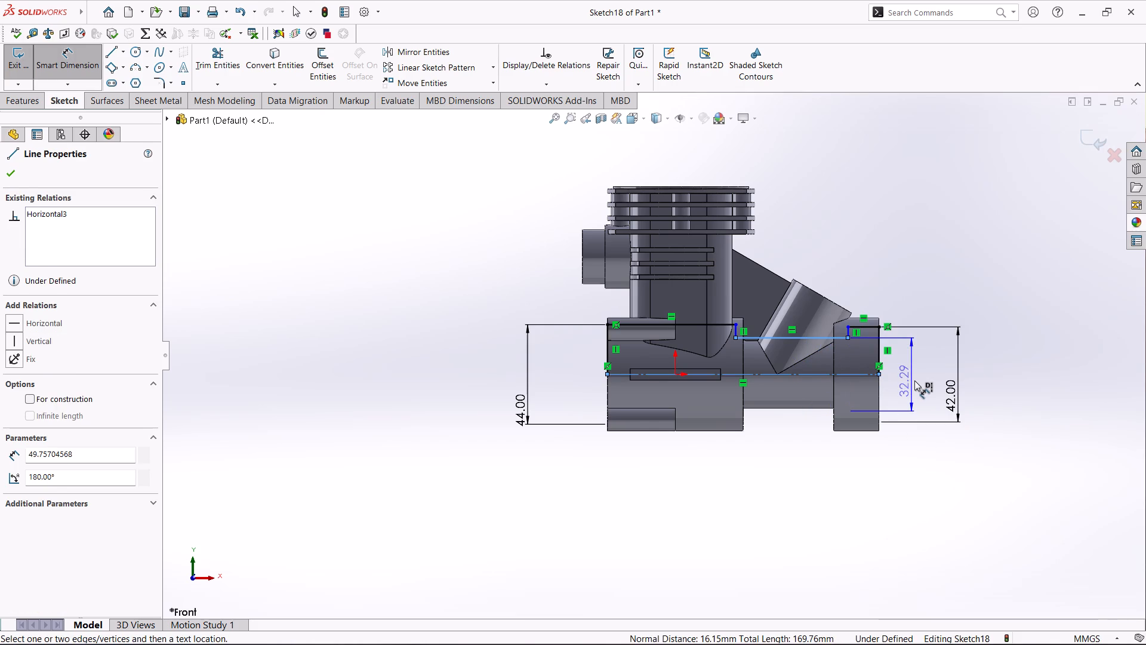
click(914, 380)
text(22)
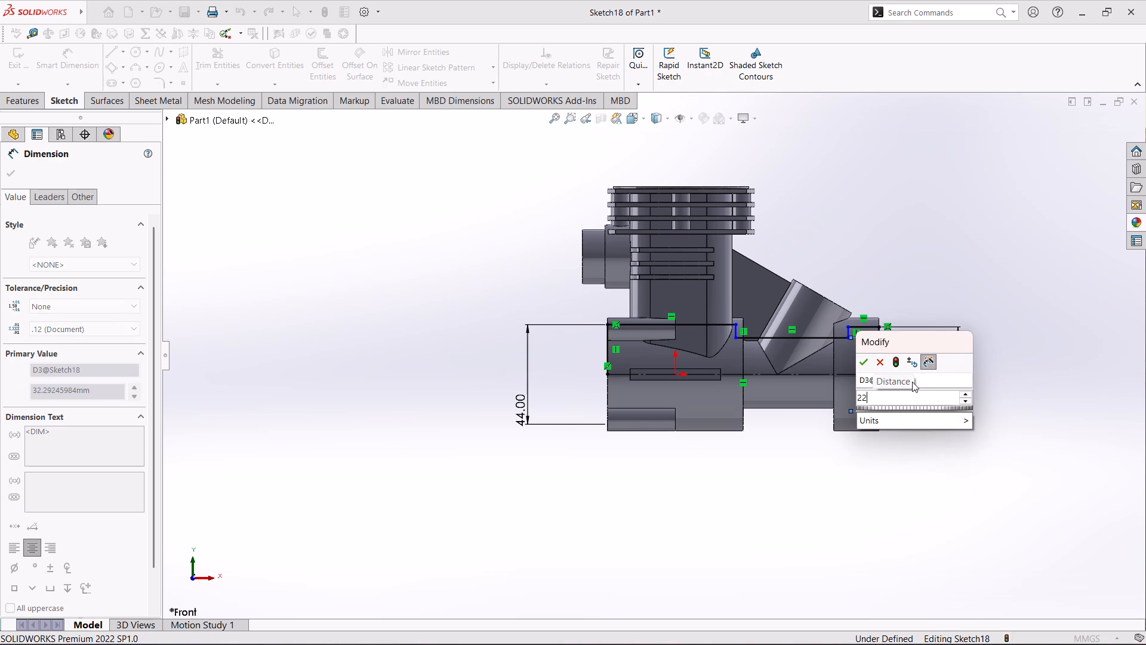
key(Return)
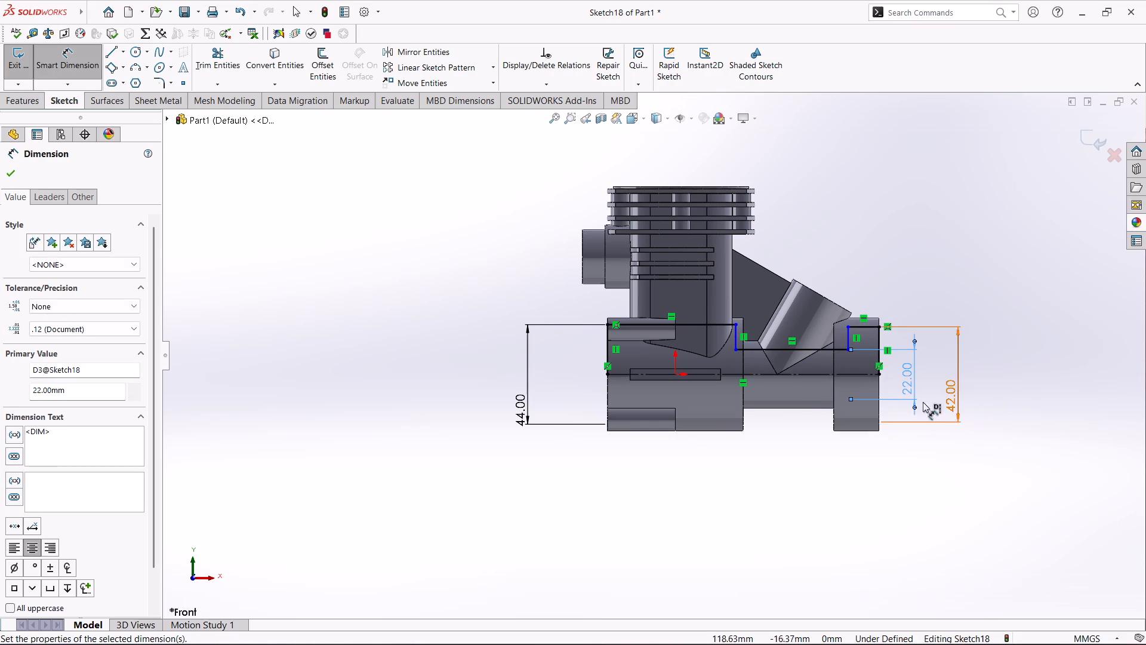
Dimension the length of the profile's short horizontal line in the end flange as 16 mm.
click(865, 324)
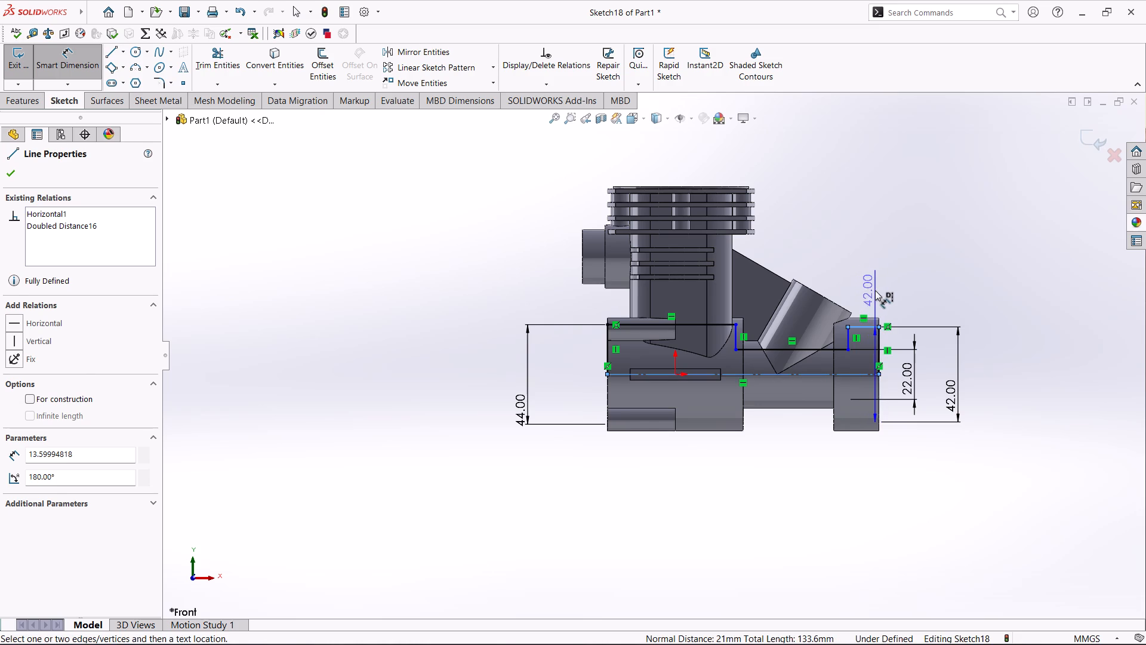
key(Escape)
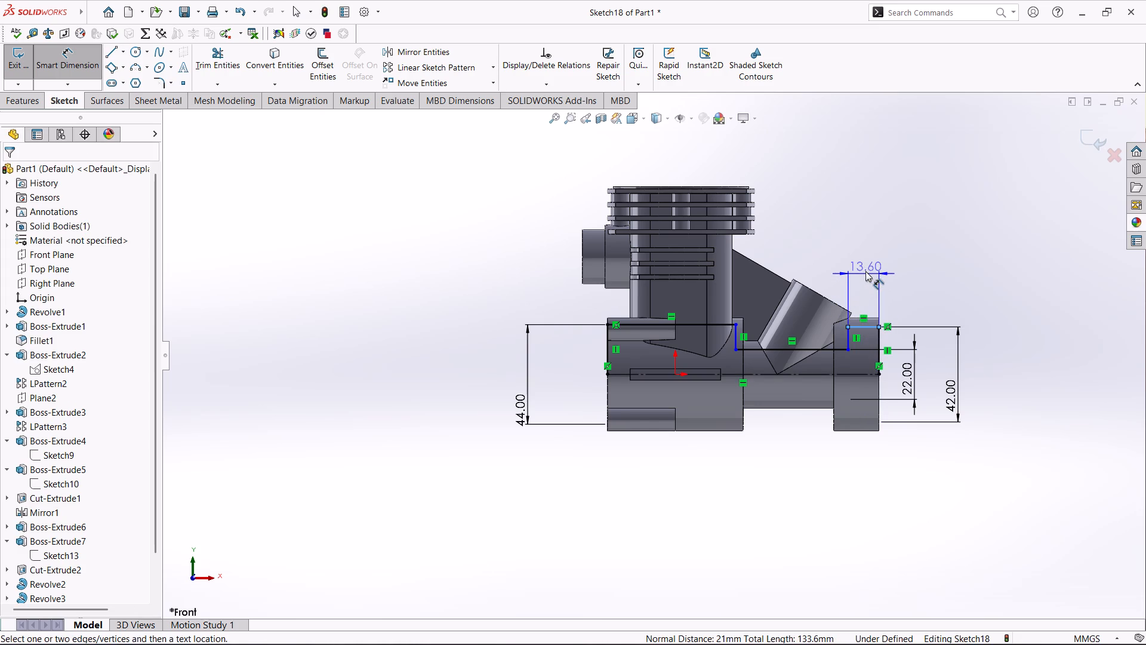
click(864, 278)
text(163)
key(Return)
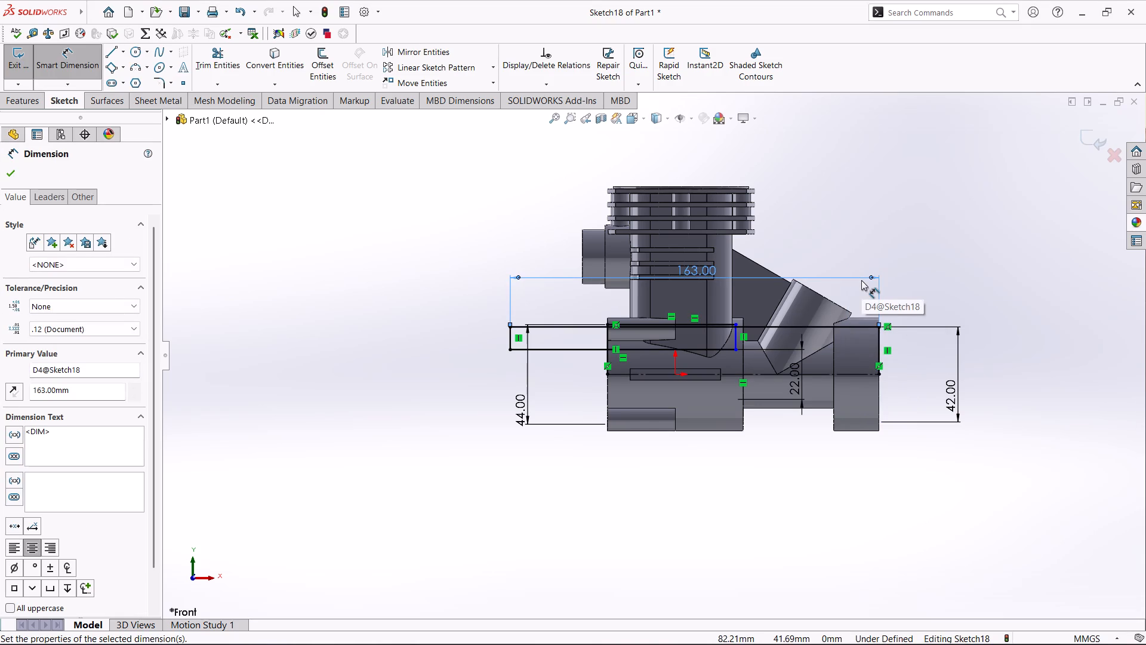
key(ctrl+z)
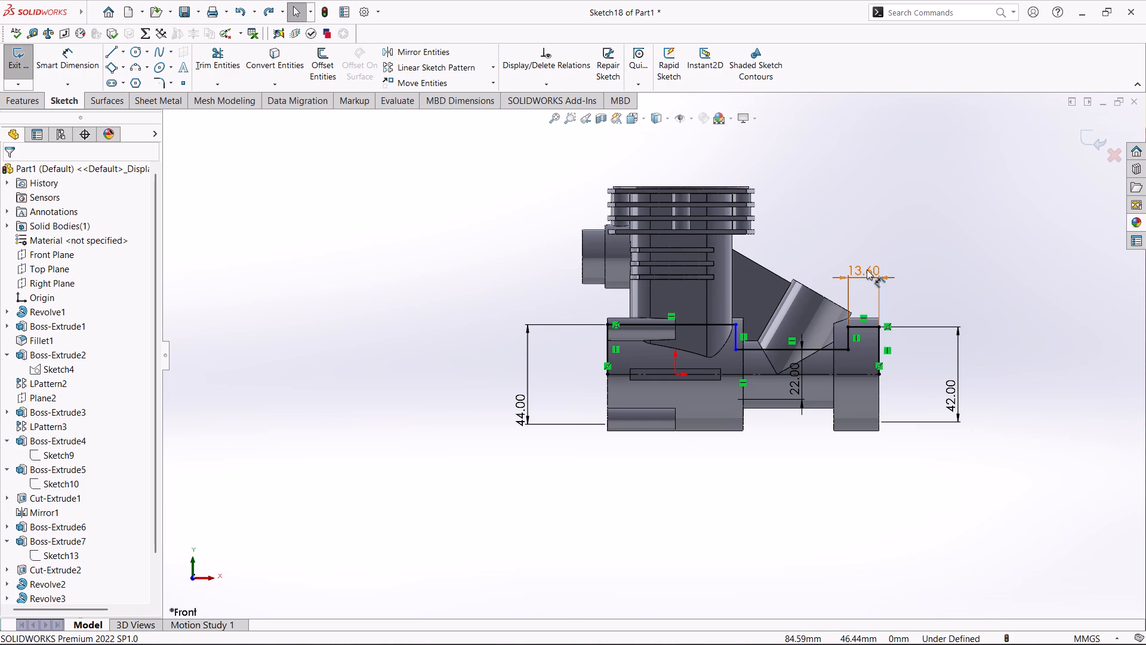
double_click(867, 269)
text(16)
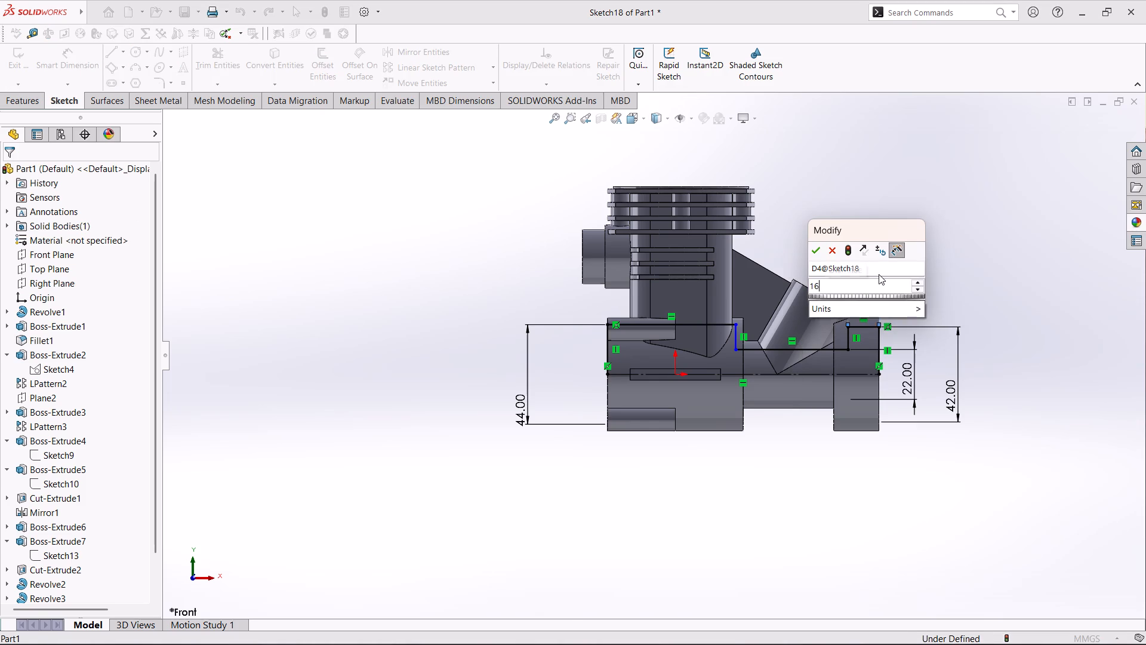
key(Return)
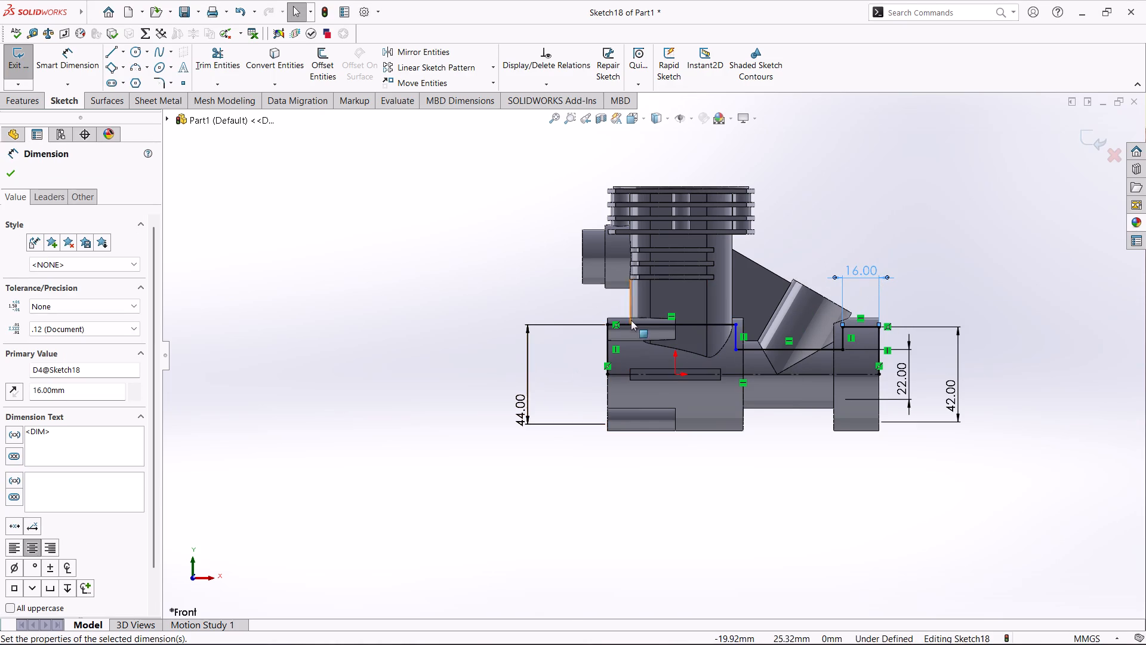
Dimension the length of the profile's long horizontal line under the finned cylinder as 56 mm.
click(649, 324)
click(494, 297)
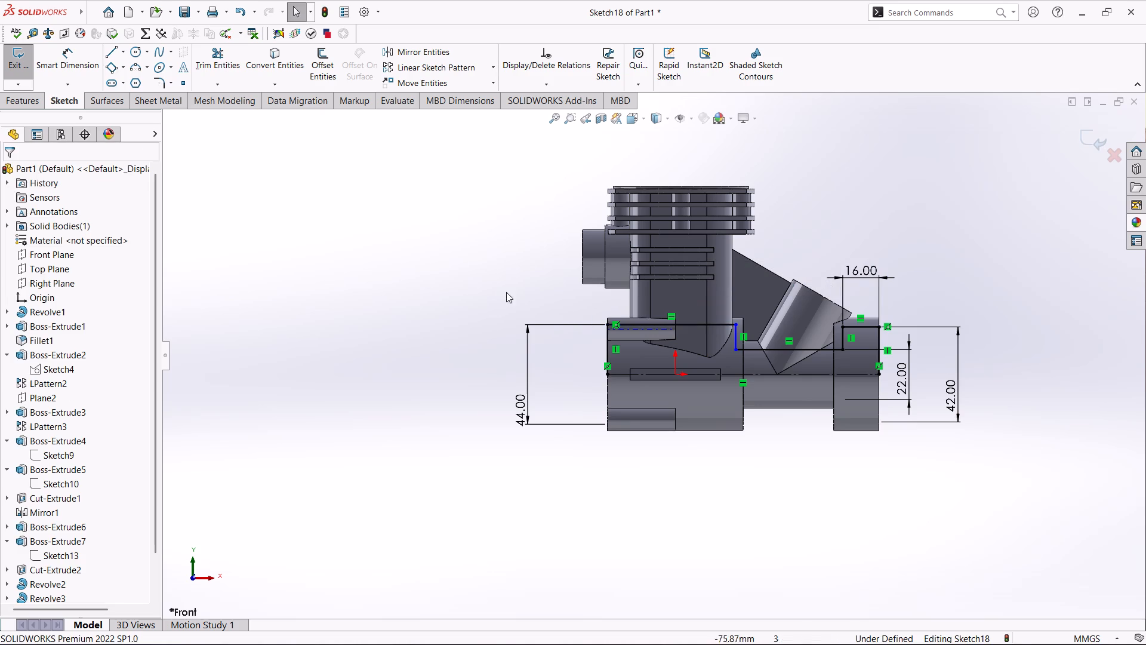
click(58, 49)
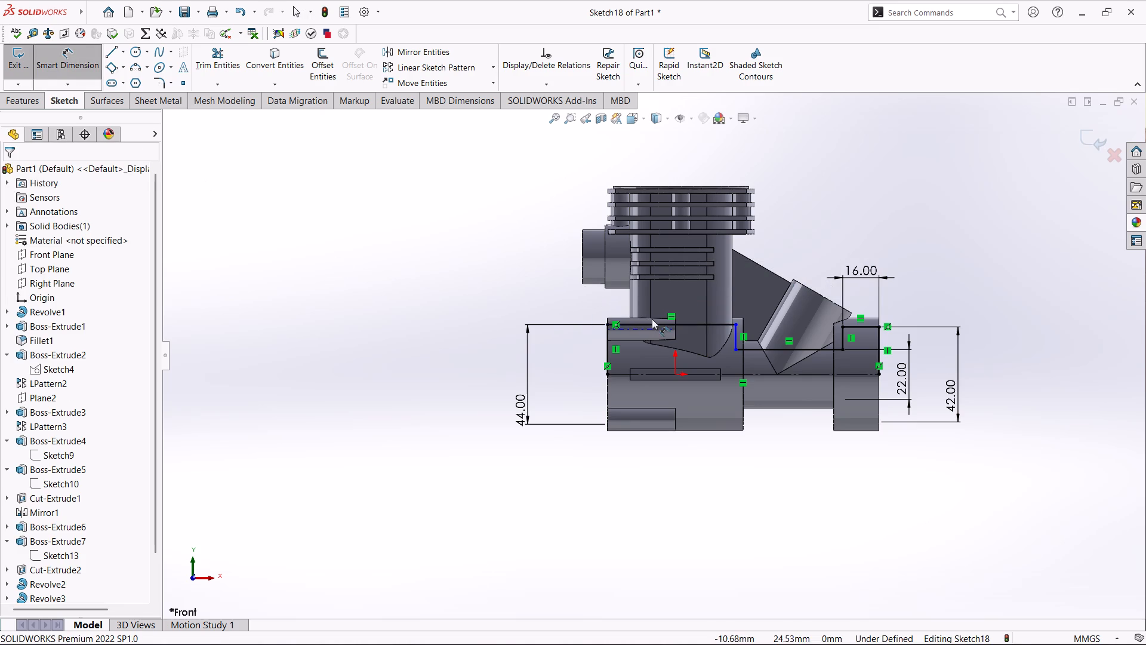
click(654, 323)
click(671, 292)
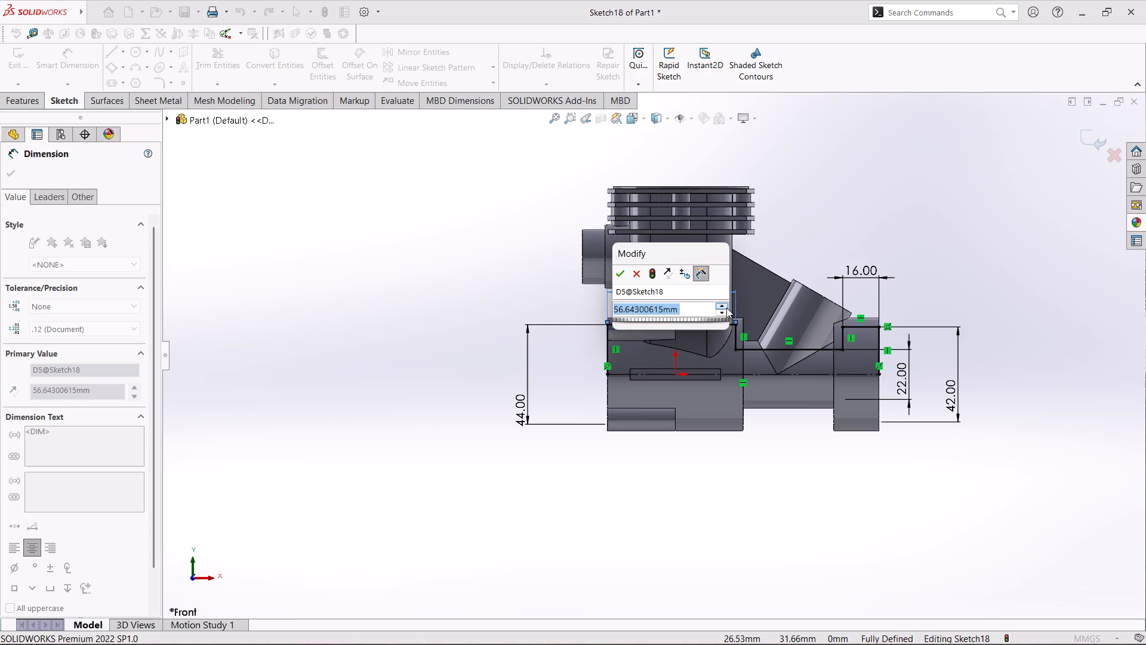
text(56)
key(Return)
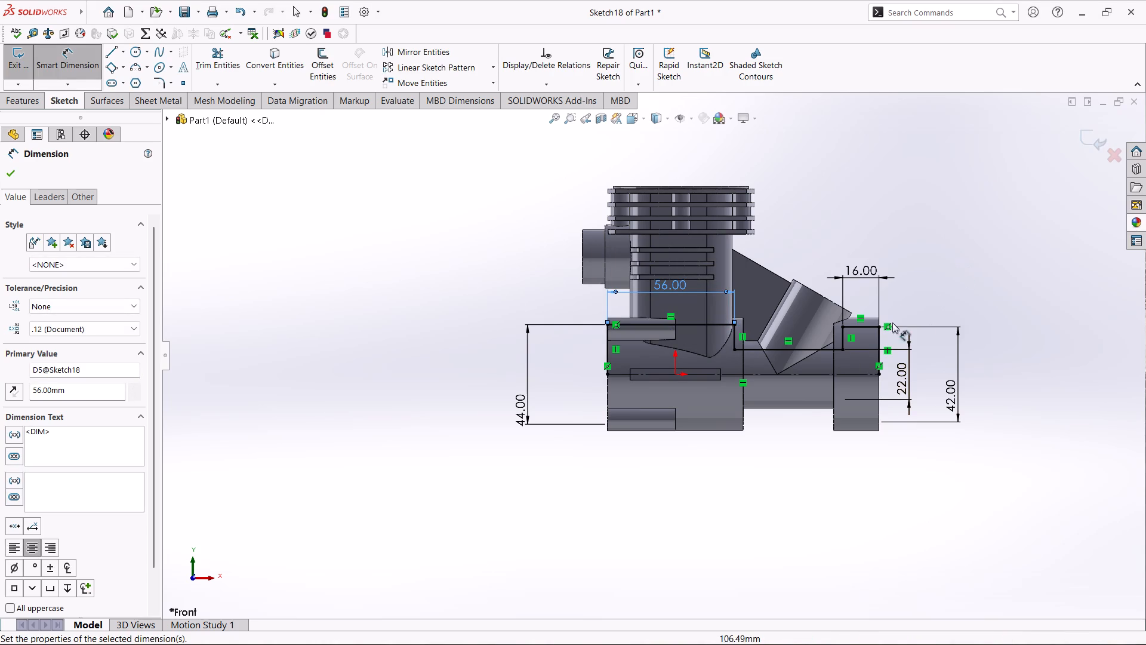
click(411, 253)
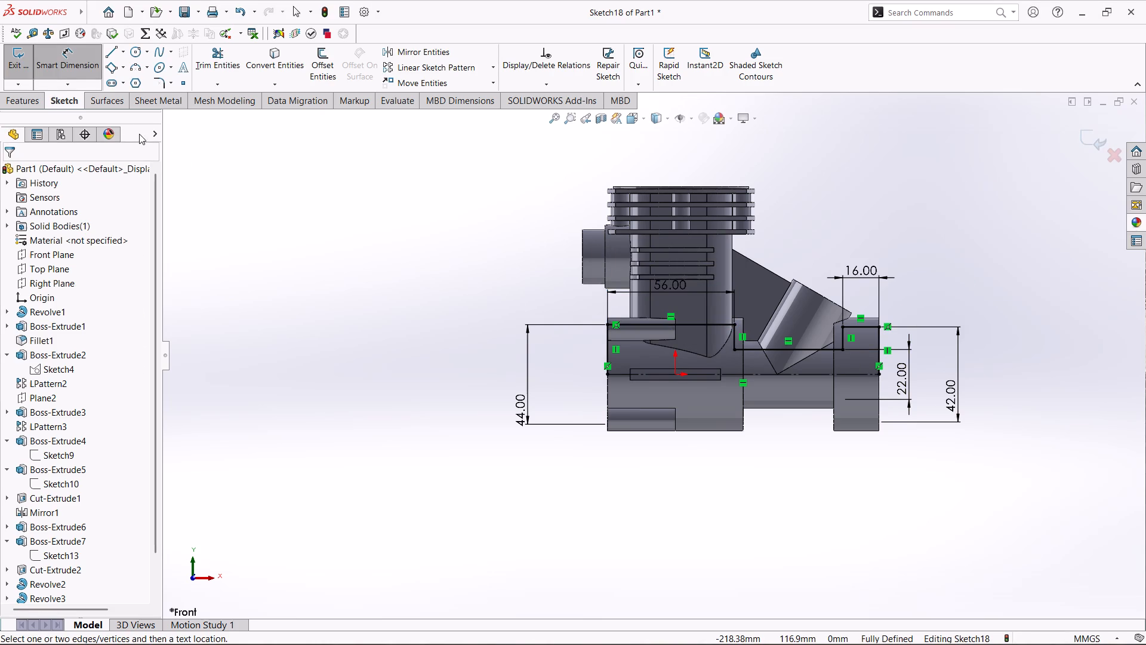
Make a 360-degree revolved cut of the stepped profile about its centerline, letting the open sketch be closed automatically.
click(22, 101)
click(298, 78)
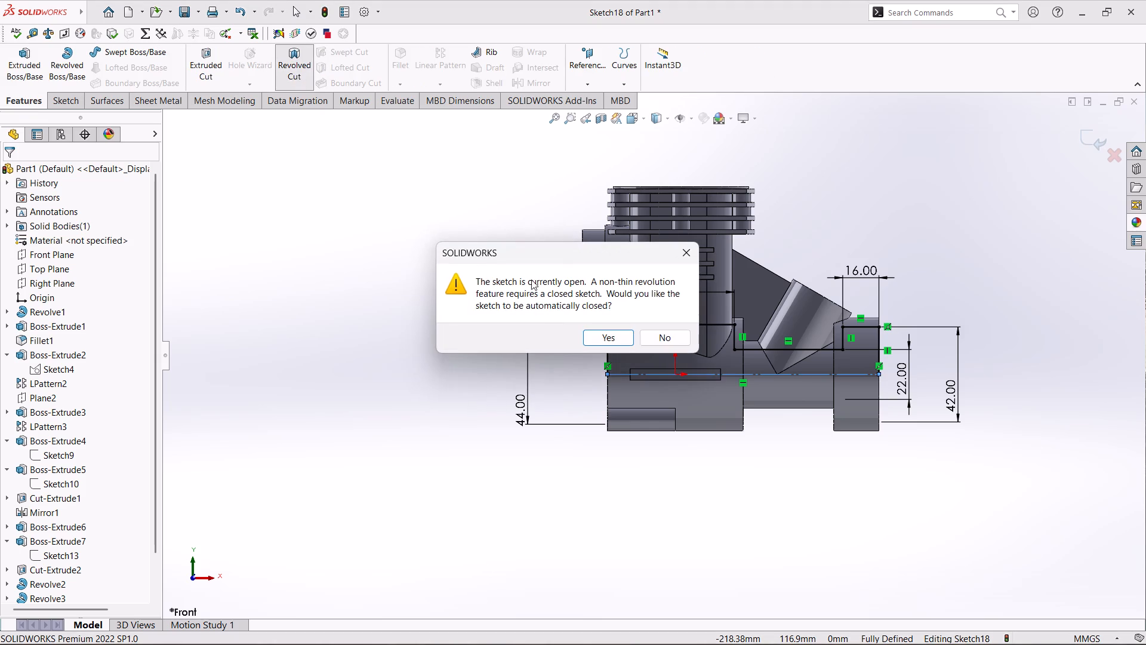
click(624, 336)
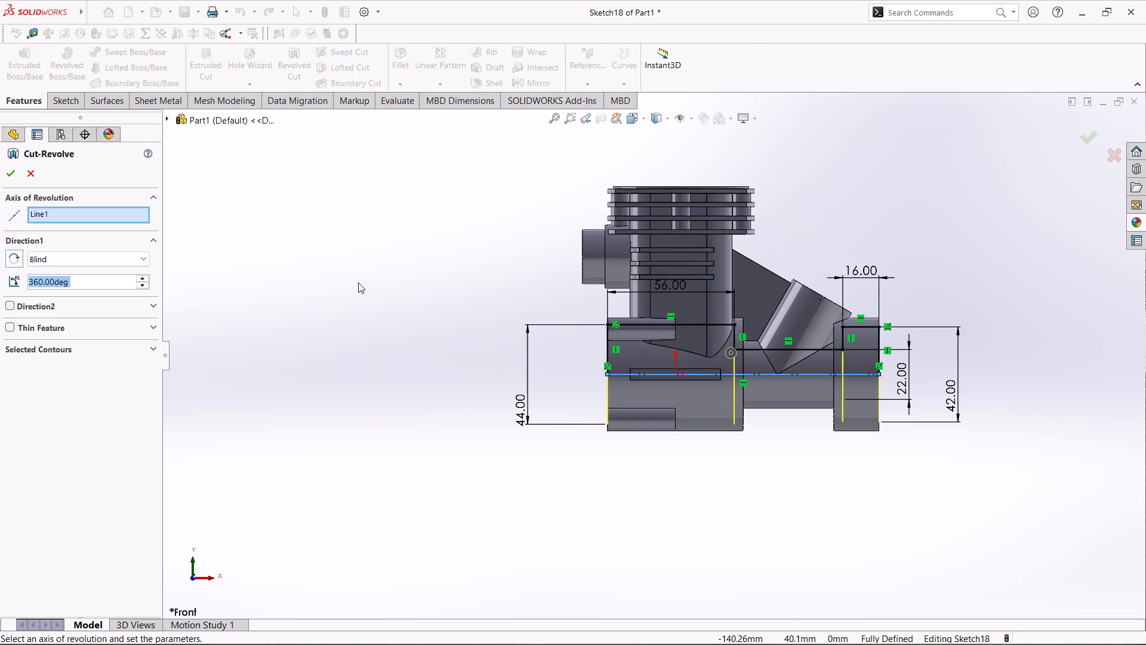
middle_drag(349, 317, 399, 328)
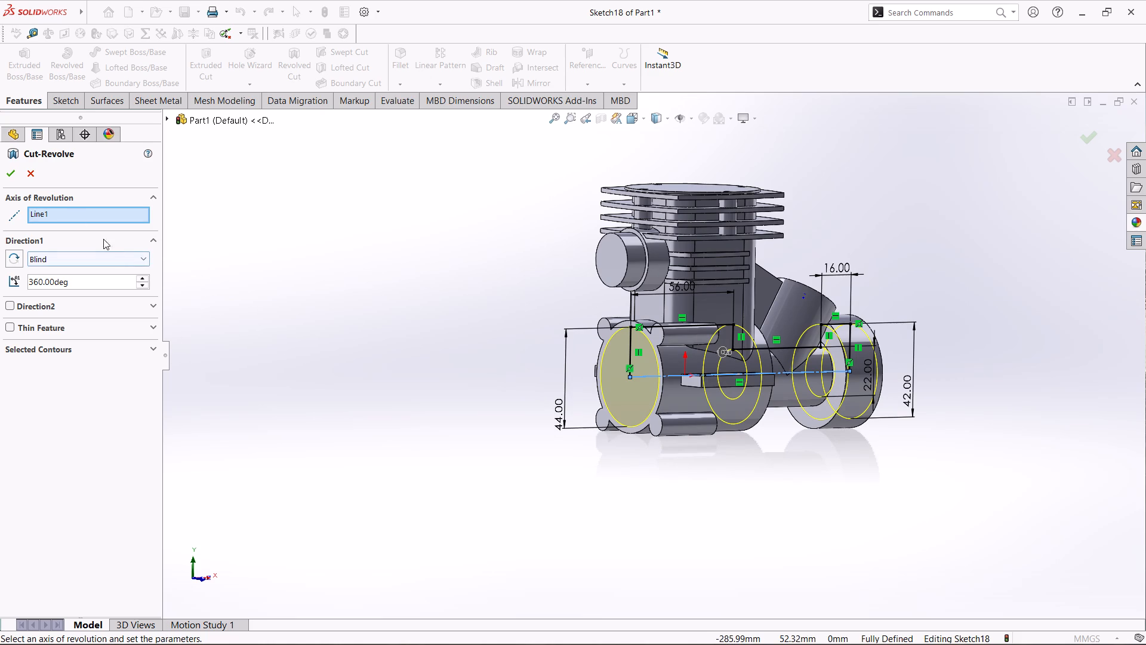
click(11, 175)
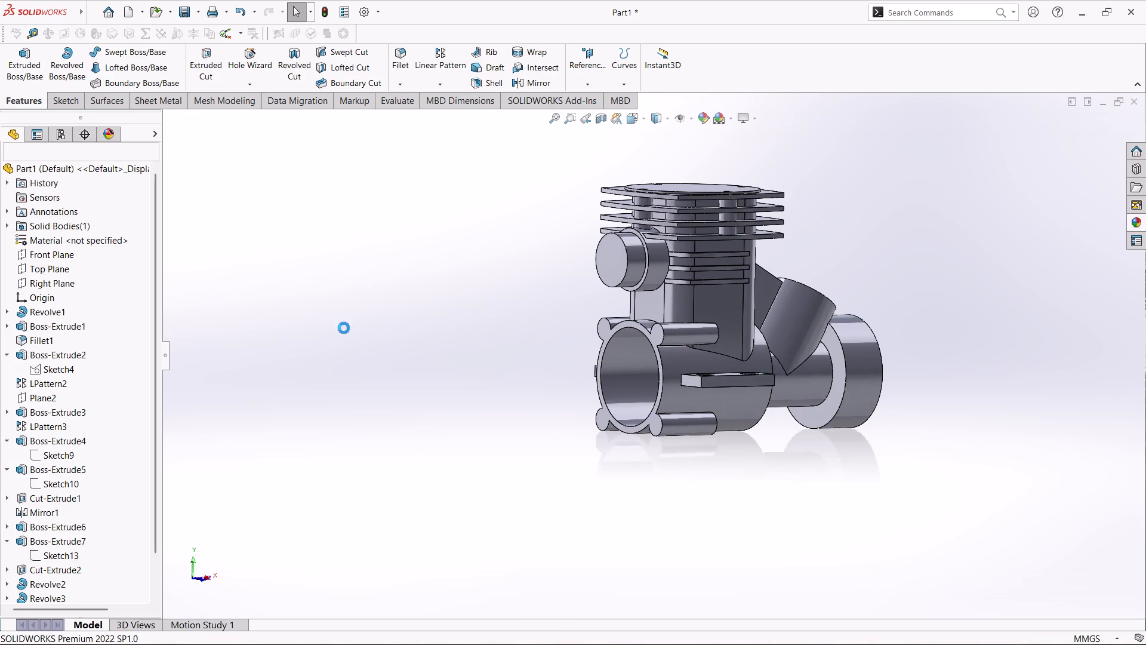
Sketch a circle about 10.8 mm in diameter on the Front Plane, over the rib between the cylinder and the angled boss.
middle_drag(412, 390, 393, 406)
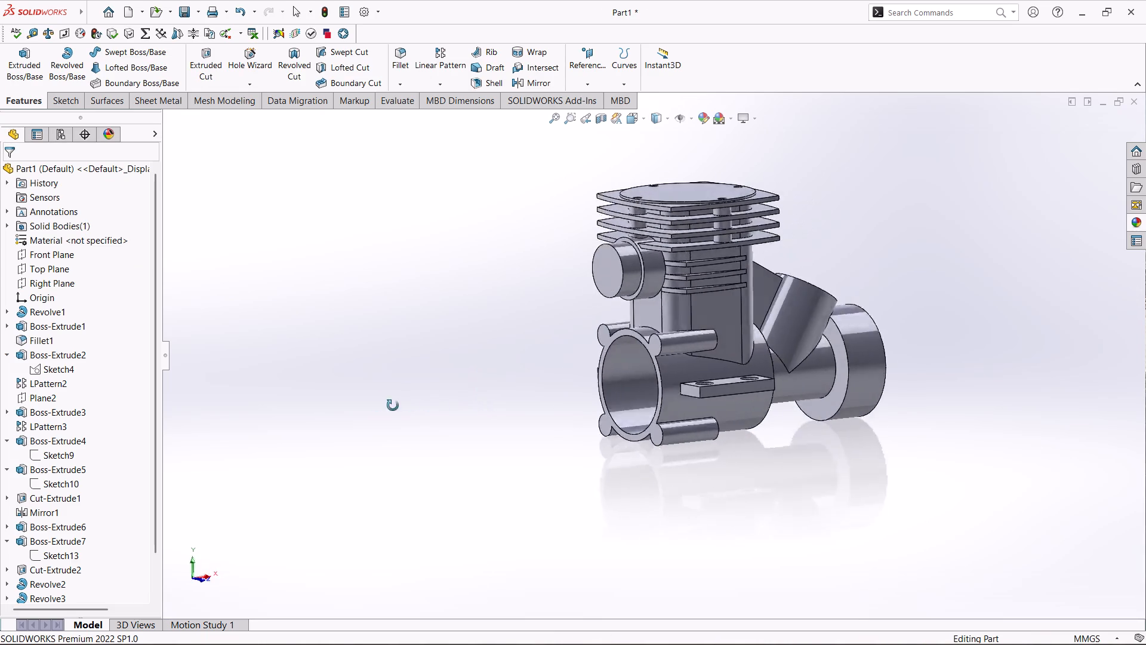
middle_drag(393, 406, 367, 428)
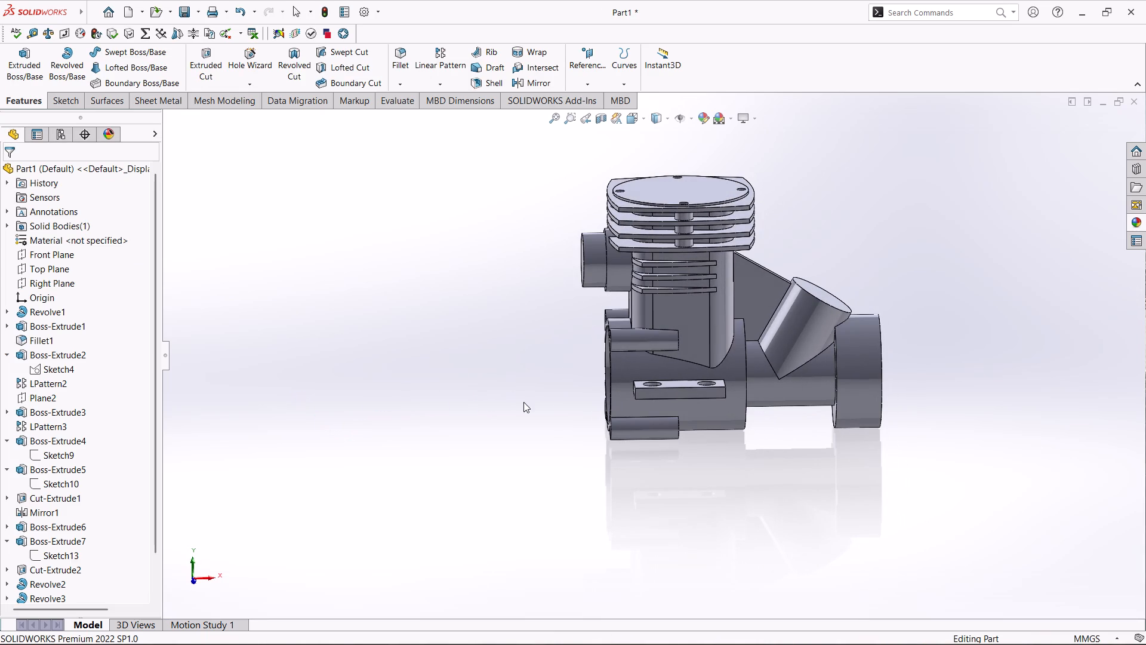
middle_drag(448, 398, 405, 395)
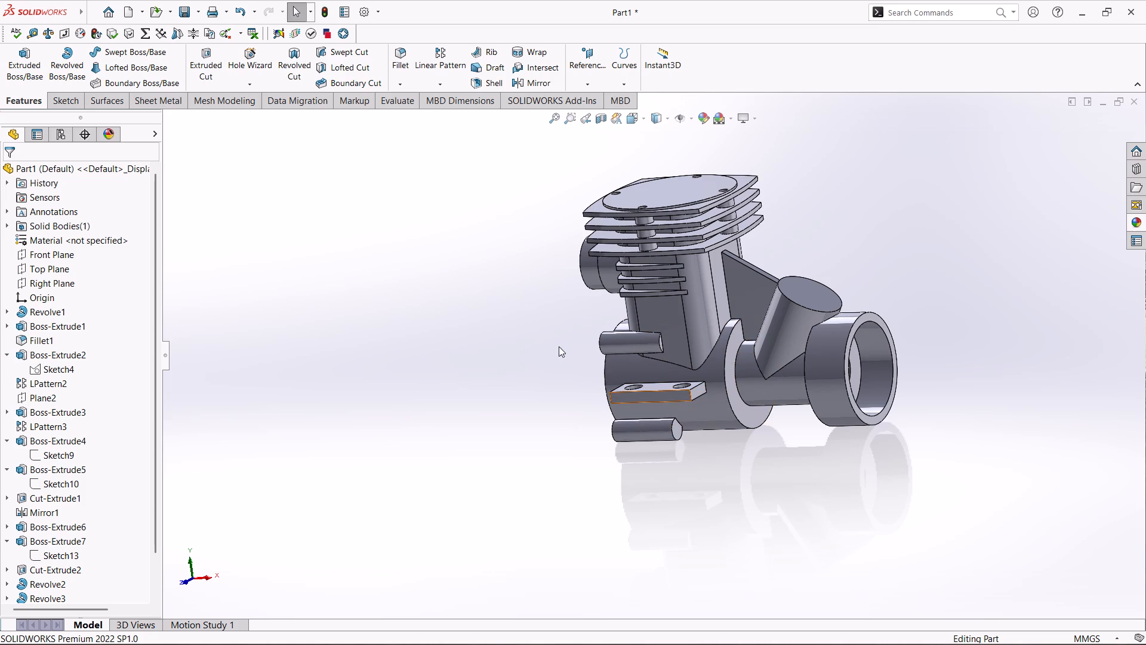
click(807, 296)
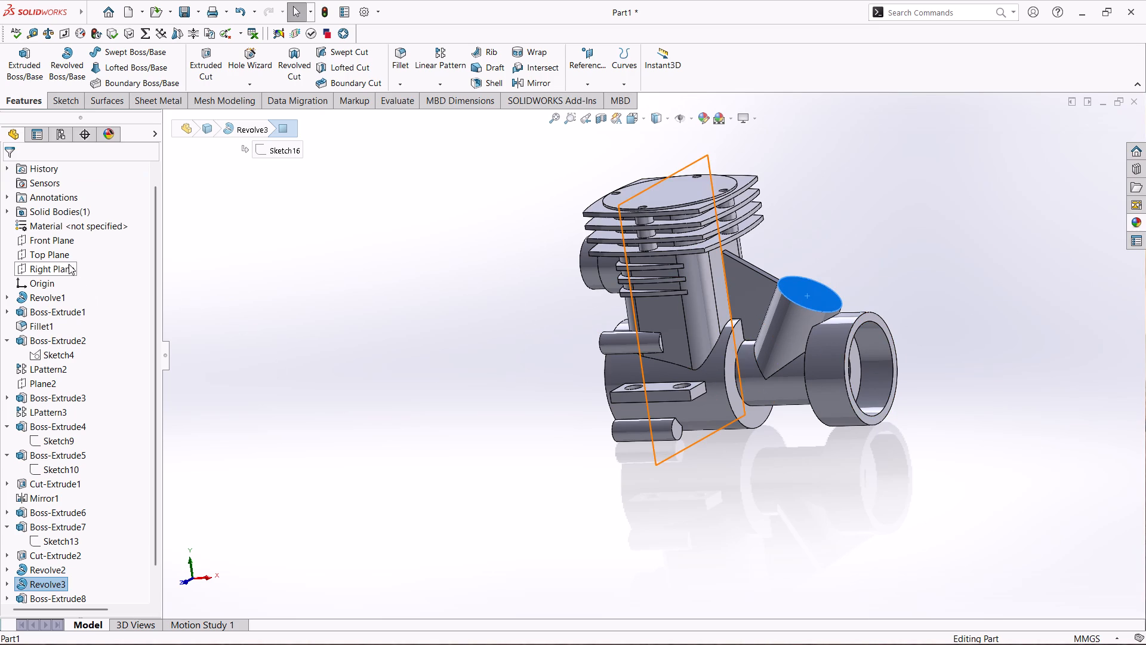
click(53, 244)
click(63, 231)
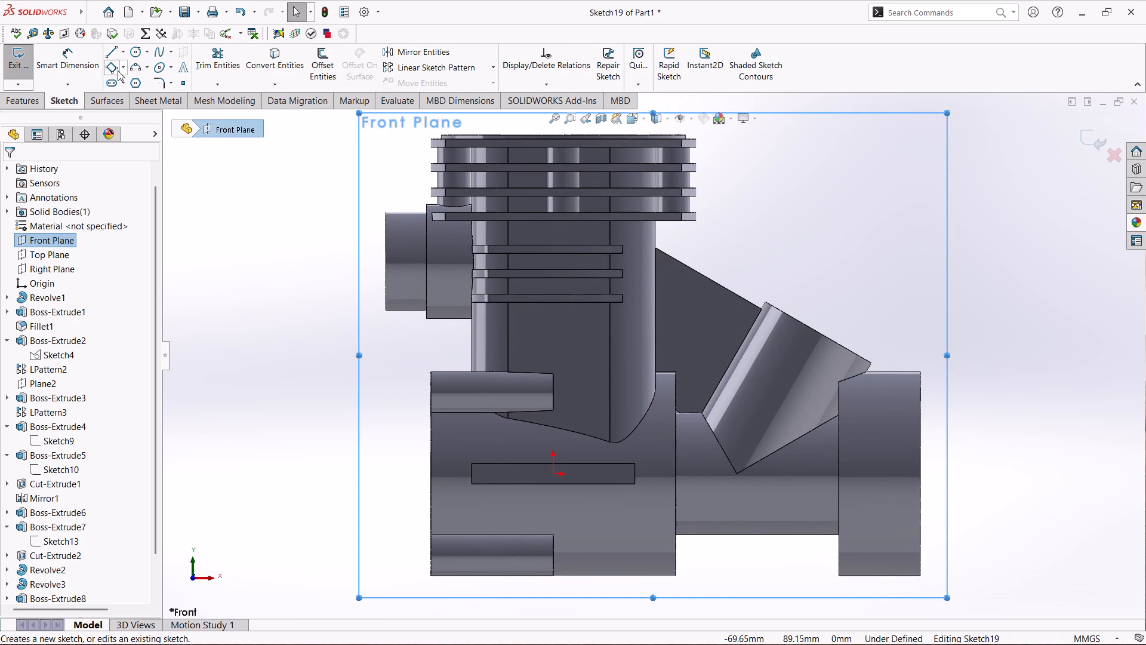
click(132, 56)
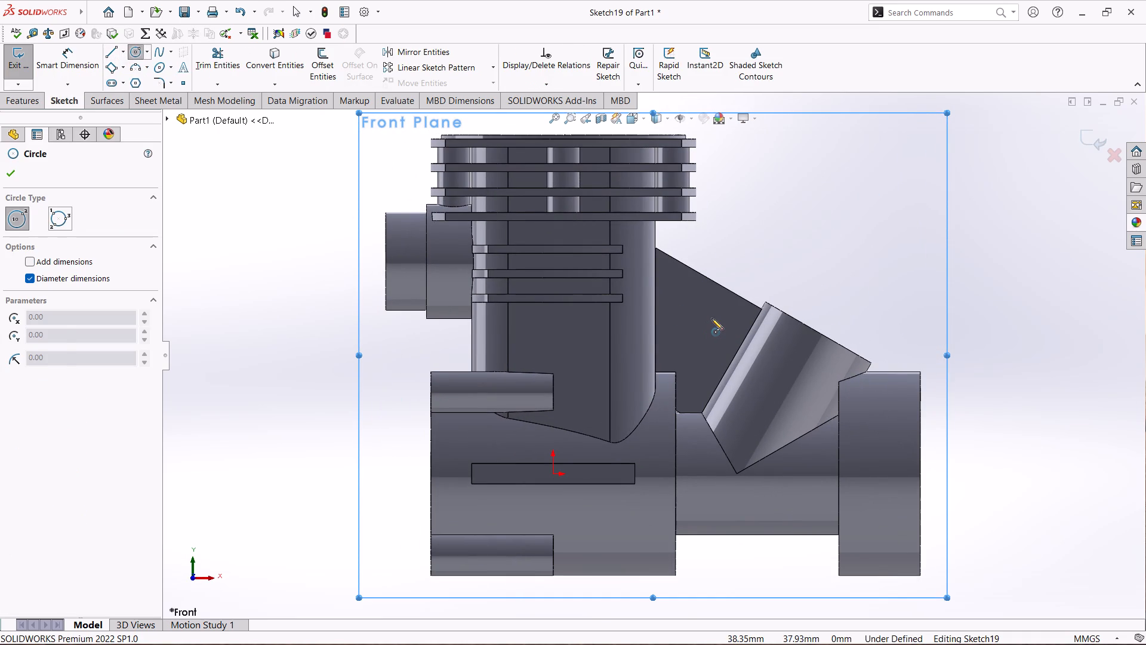
click(711, 318)
click(734, 317)
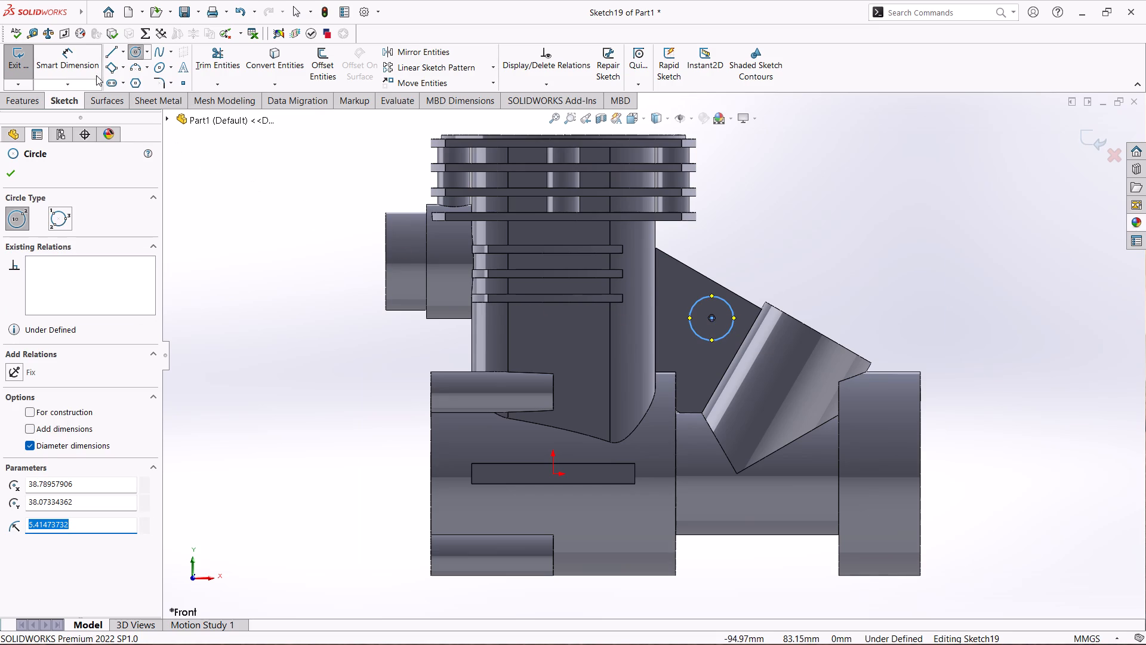
Dimension the circle on the rib with a 12 mm diameter.
click(95, 69)
click(731, 310)
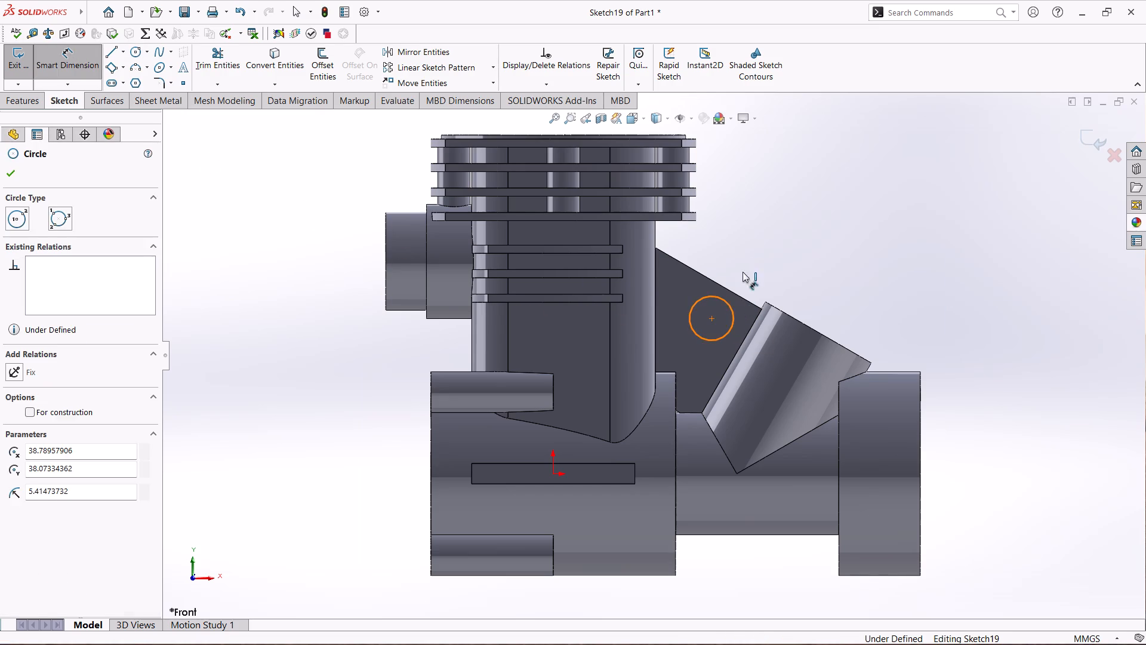
click(748, 255)
text(12)
key(Return)
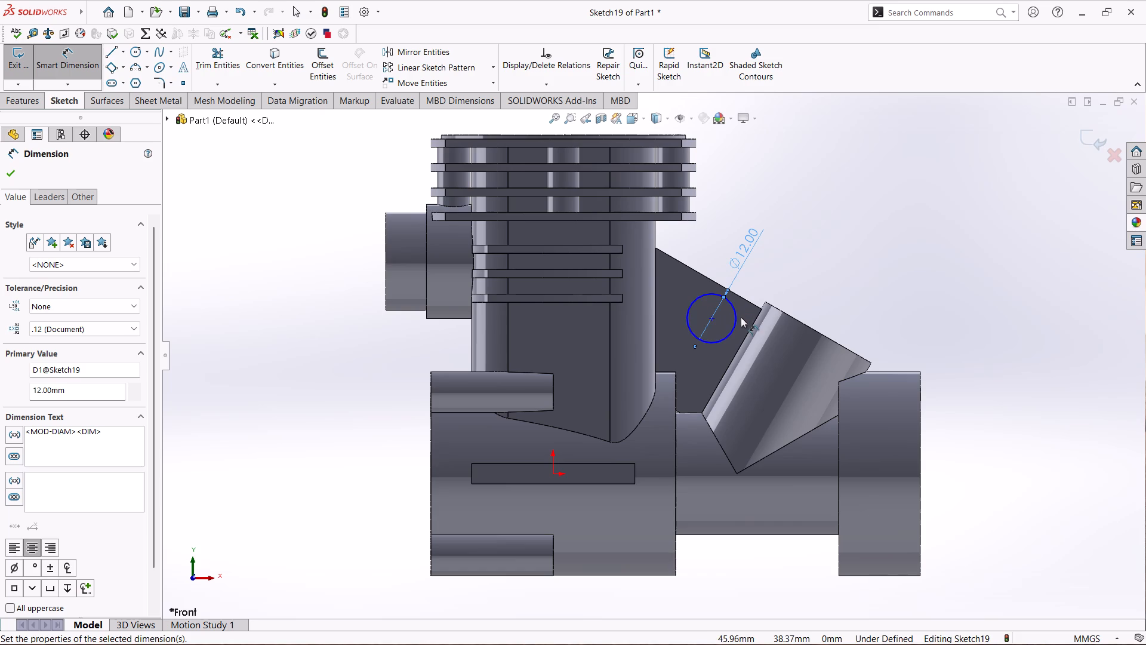
Dimension the circle's center 35 mm vertically above the origin.
click(711, 318)
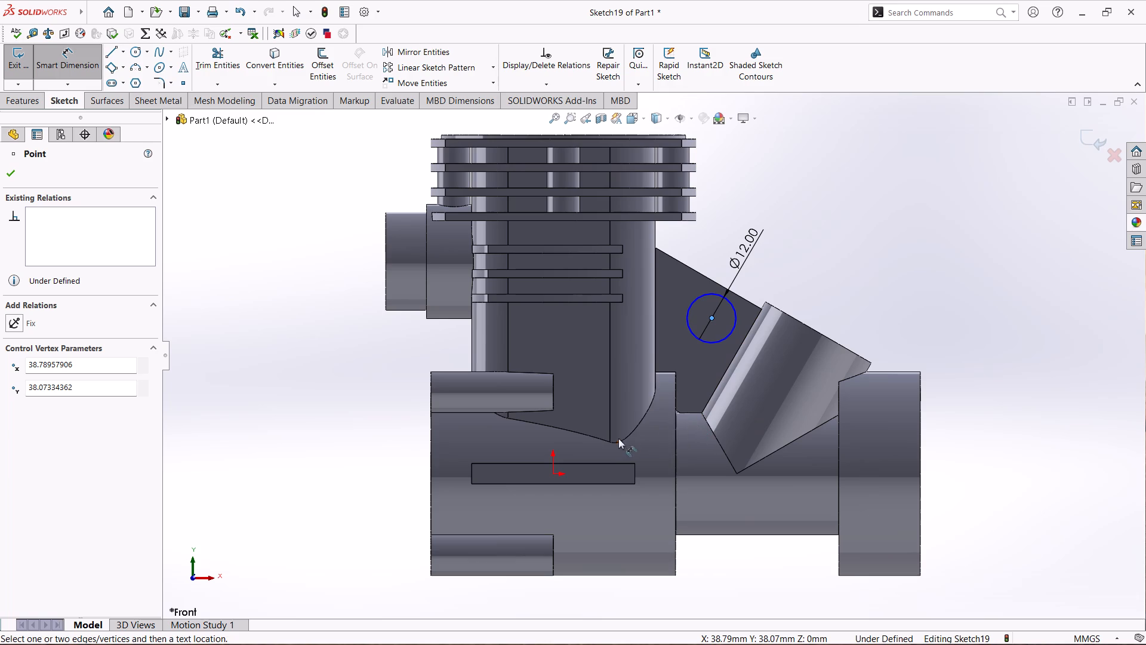
click(553, 473)
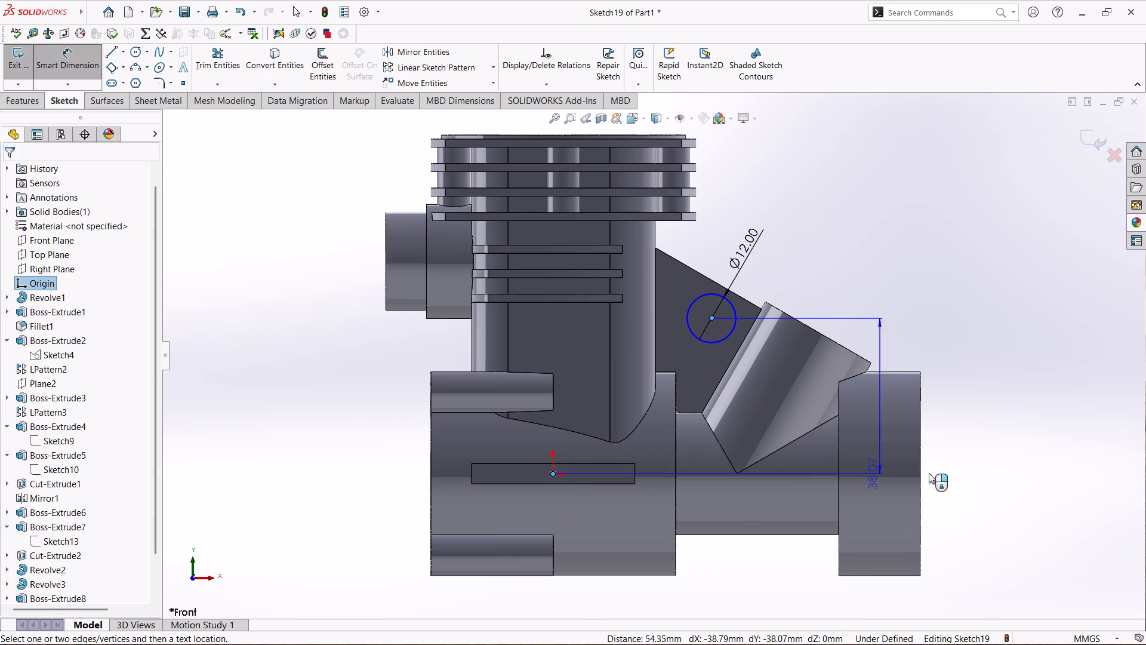
click(999, 465)
text(35)
key(Return)
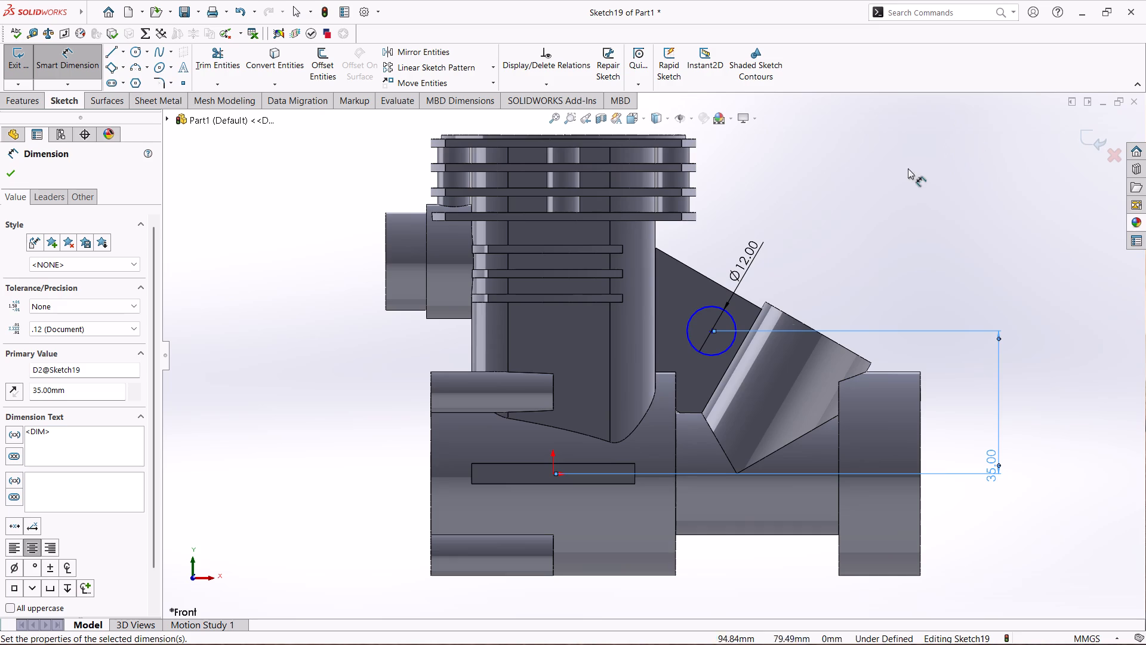
Dimension the circle's center 15 mm horizontally from the crankcase's vertical end edge beside the rib.
click(711, 330)
click(674, 382)
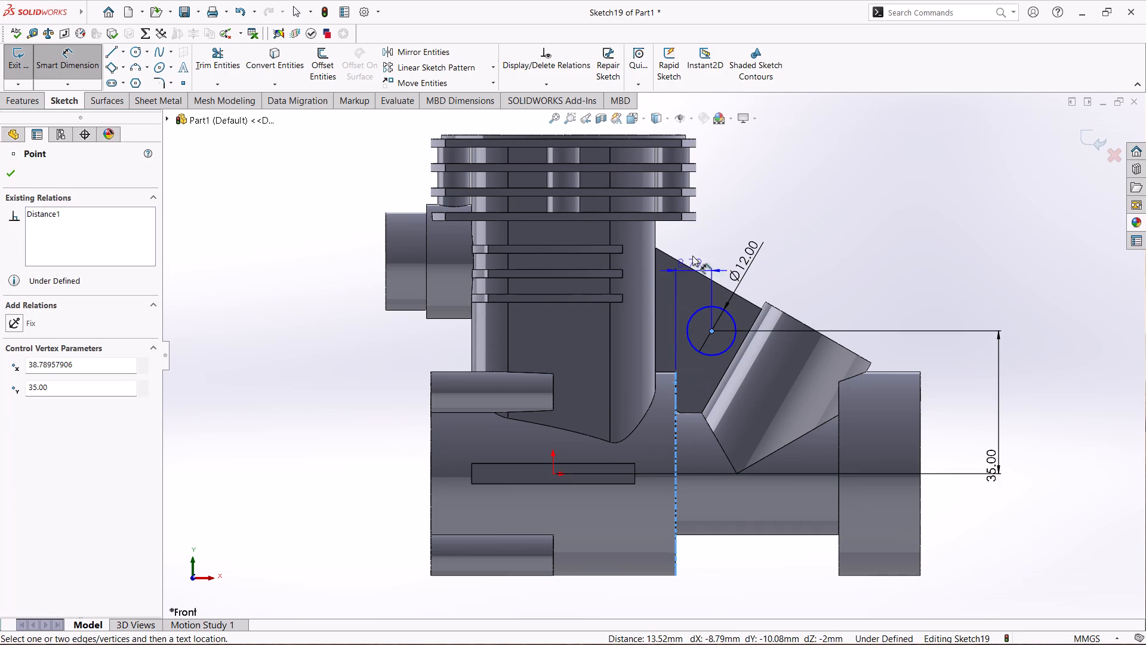
click(695, 245)
text(15)
key(Return)
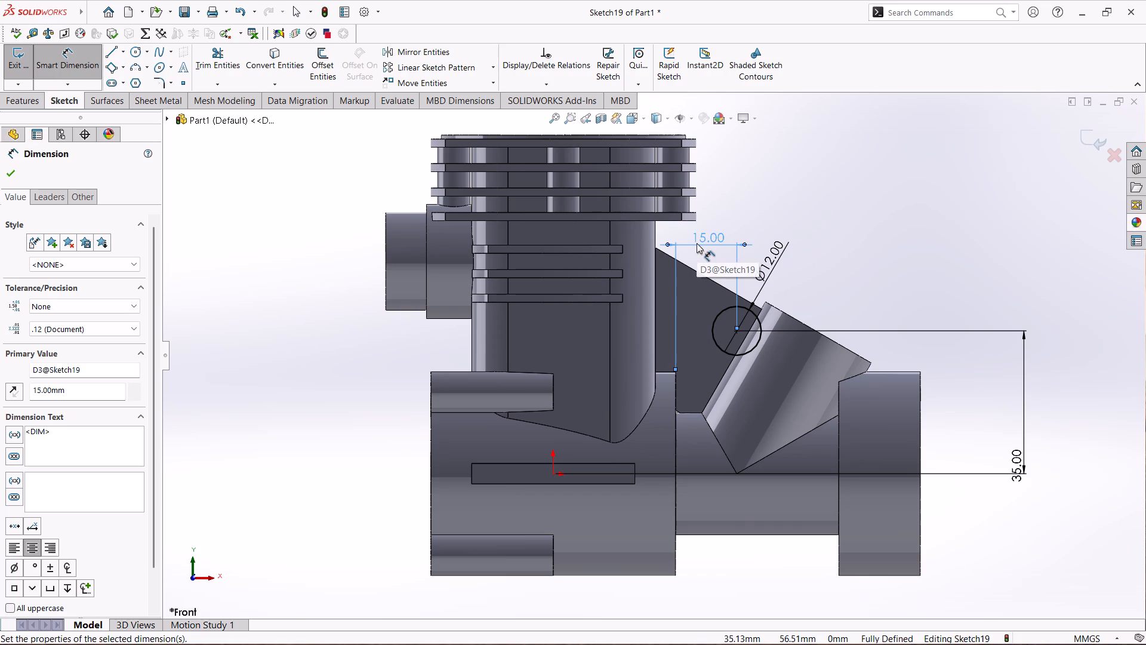
Extrude the 12 mm circle as a merged boss, Mid Plane, 30 mm deep.
click(19, 103)
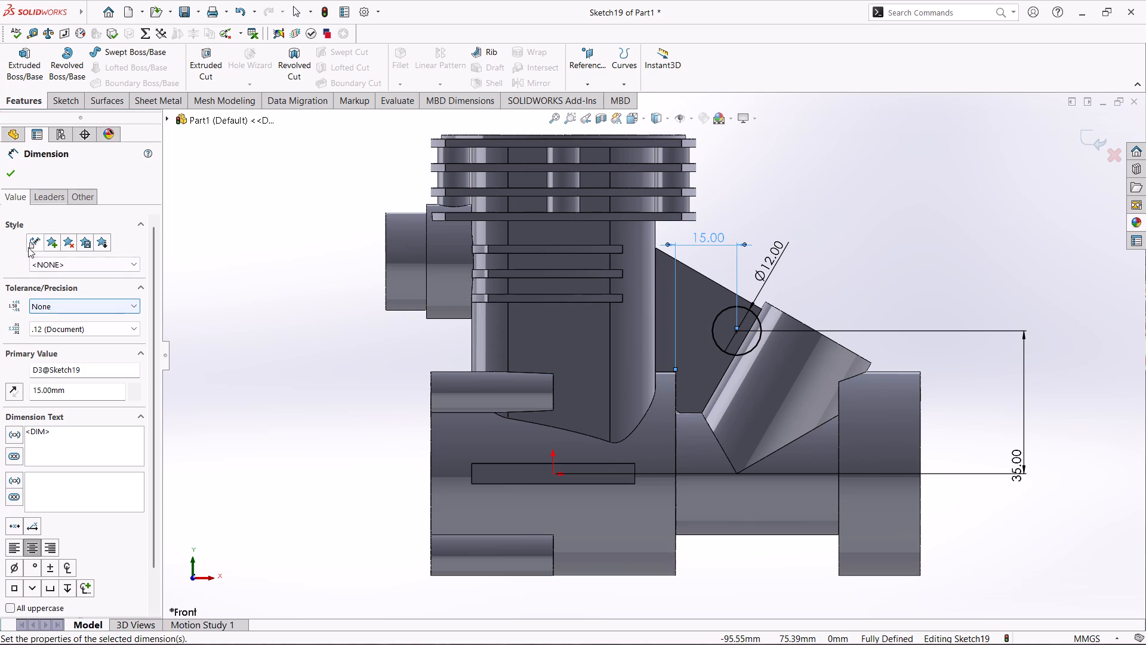
click(29, 70)
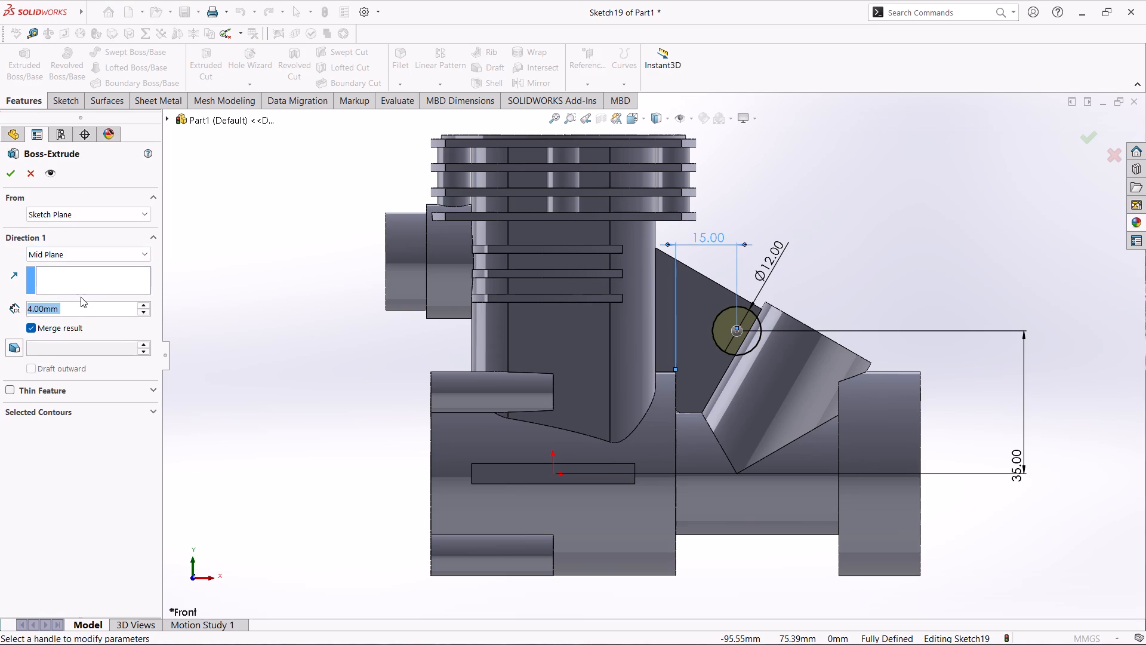
text(30)
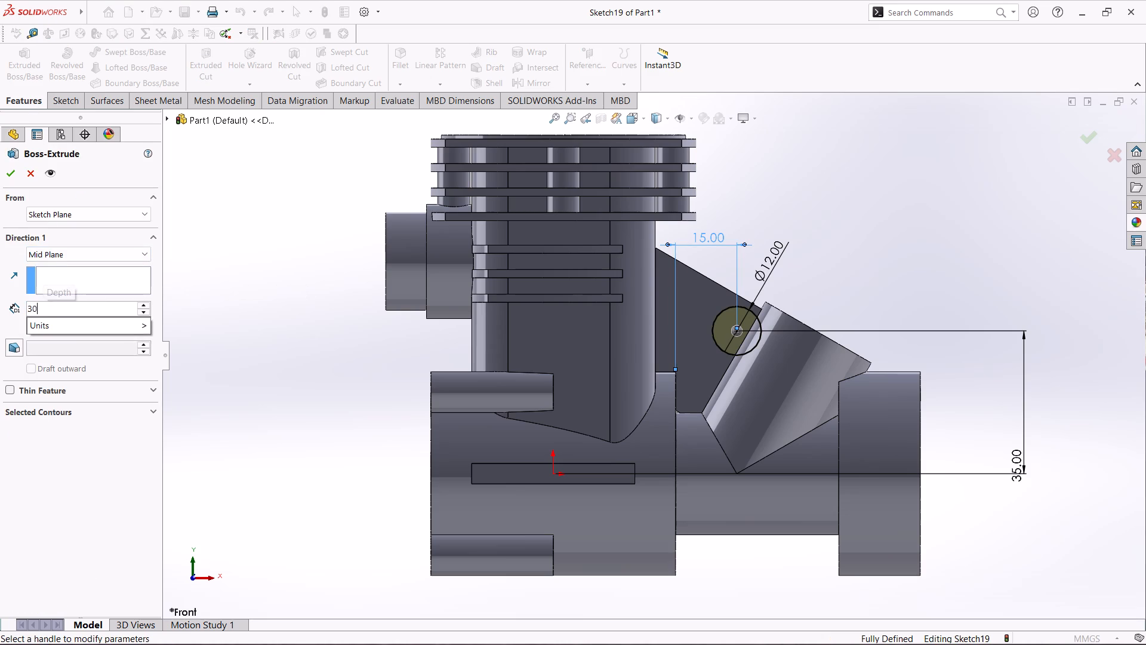
key(Return)
middle_drag(873, 272, 817, 385)
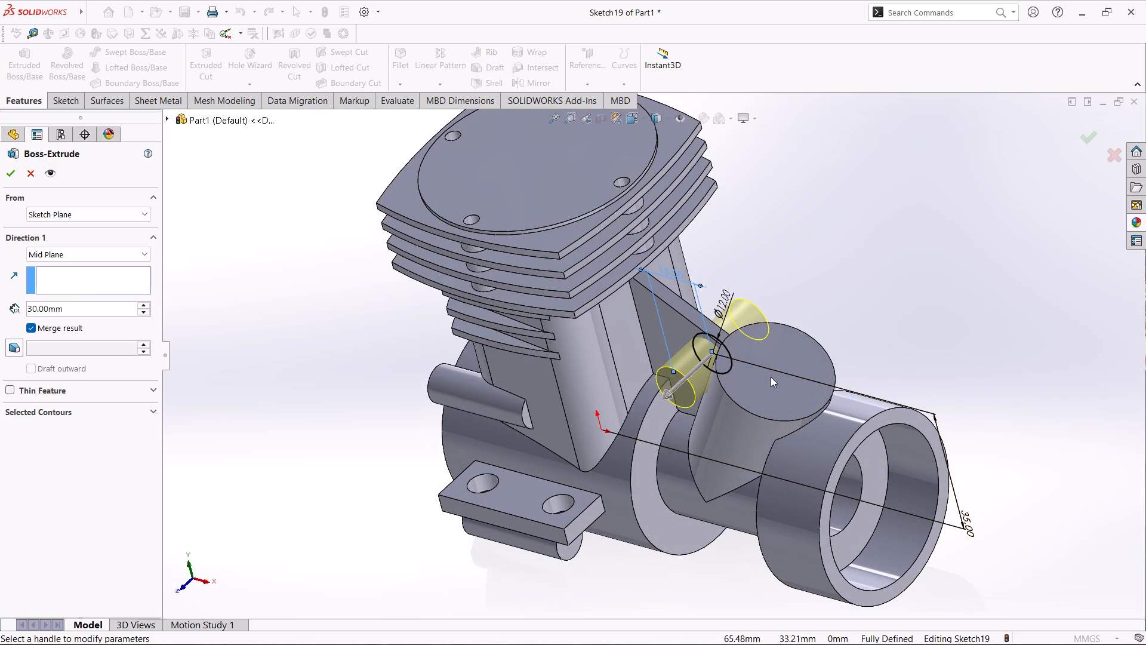
click(14, 172)
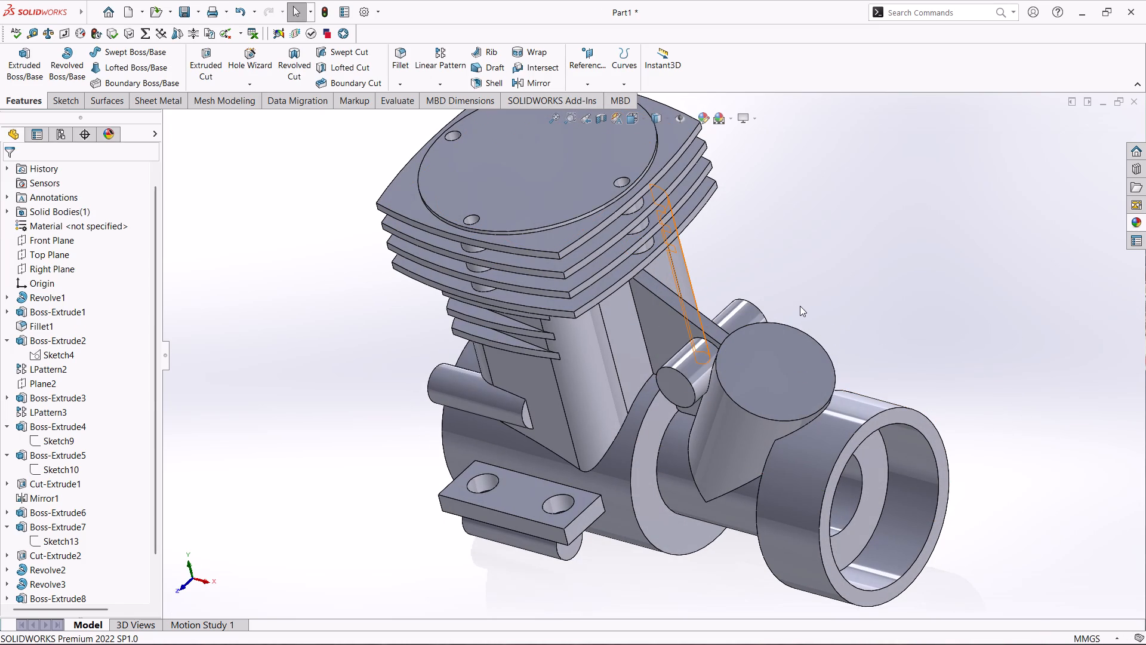
Sketch on the cross boss's end face and offset its circular edge 2 mm inward.
click(679, 388)
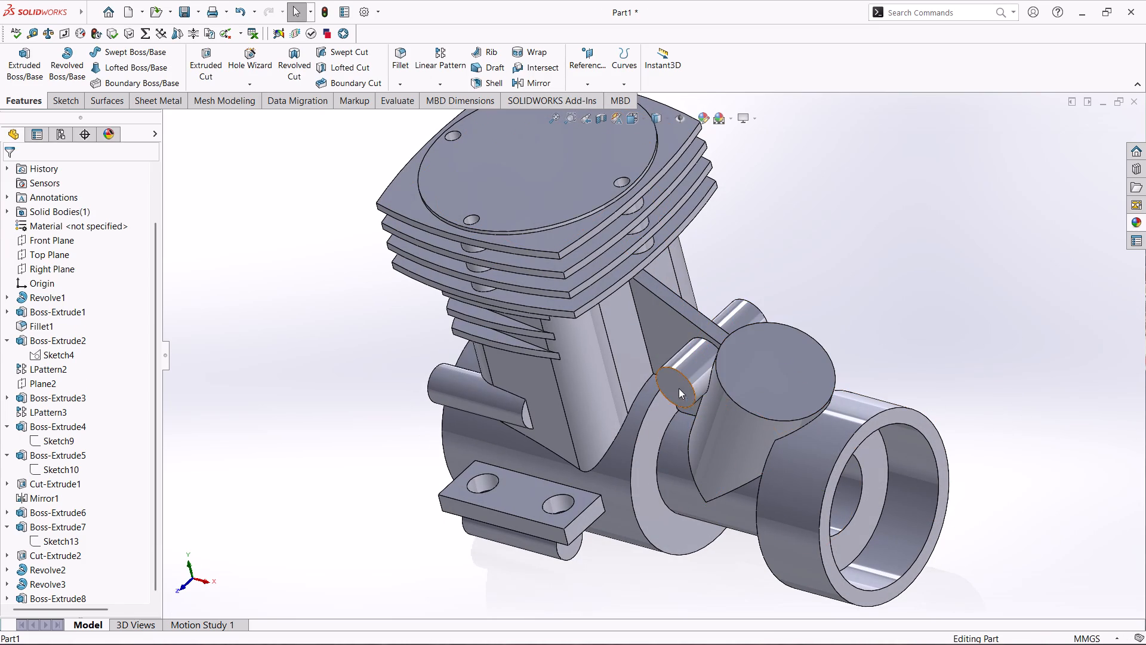
click(729, 355)
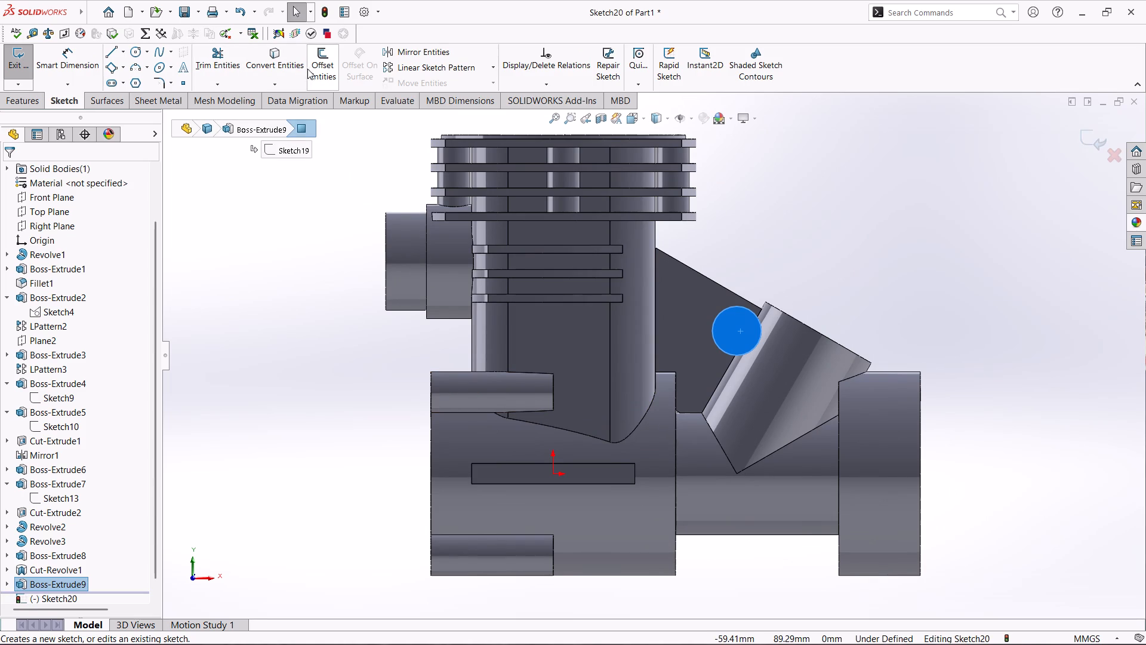
click(327, 69)
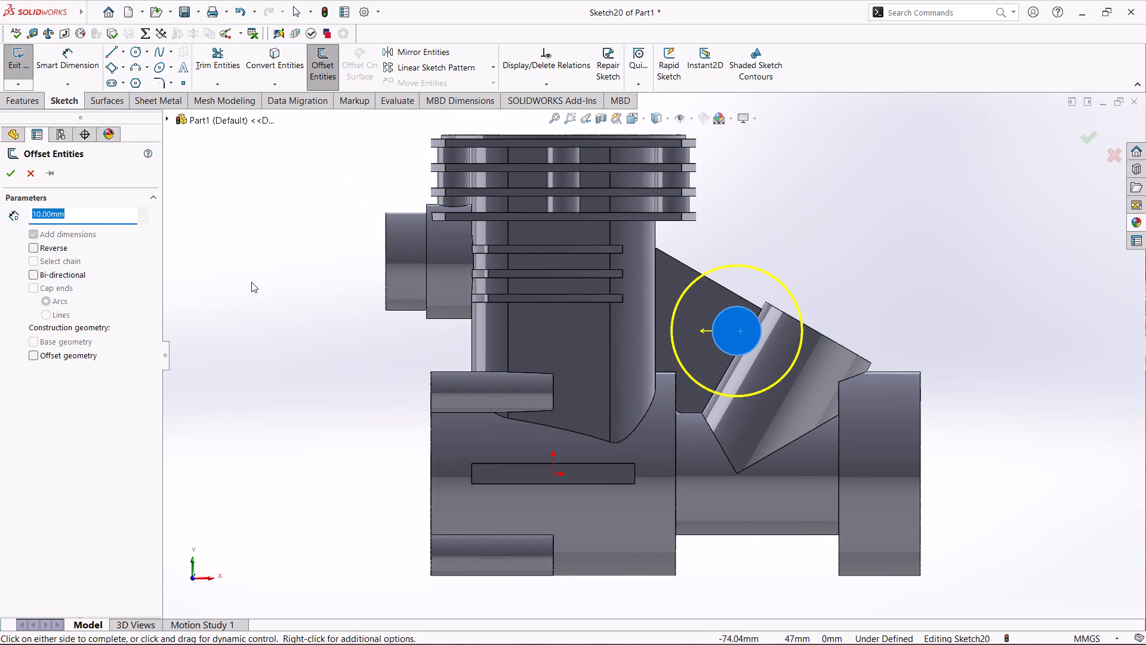
key(2)
key(Return)
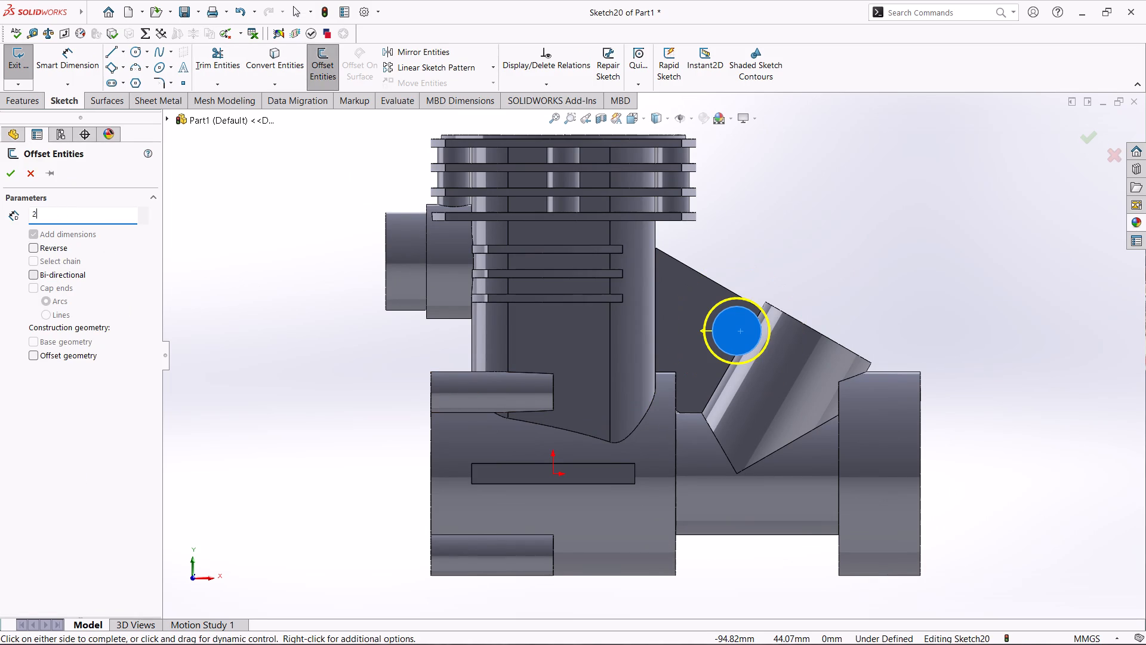
click(33, 249)
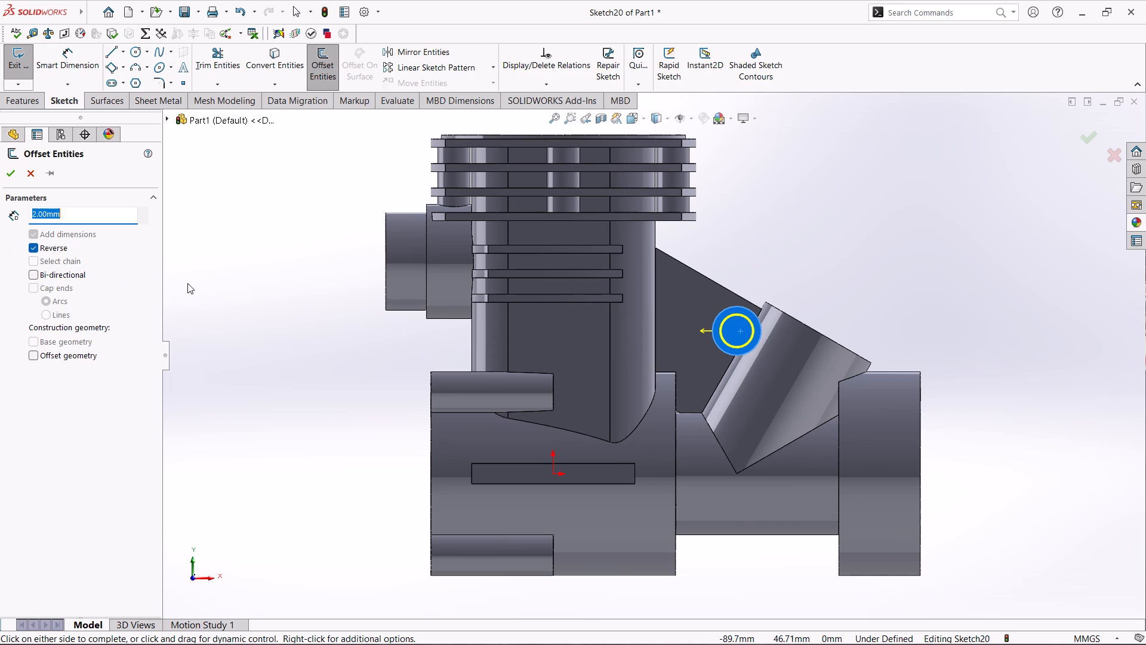
click(10, 180)
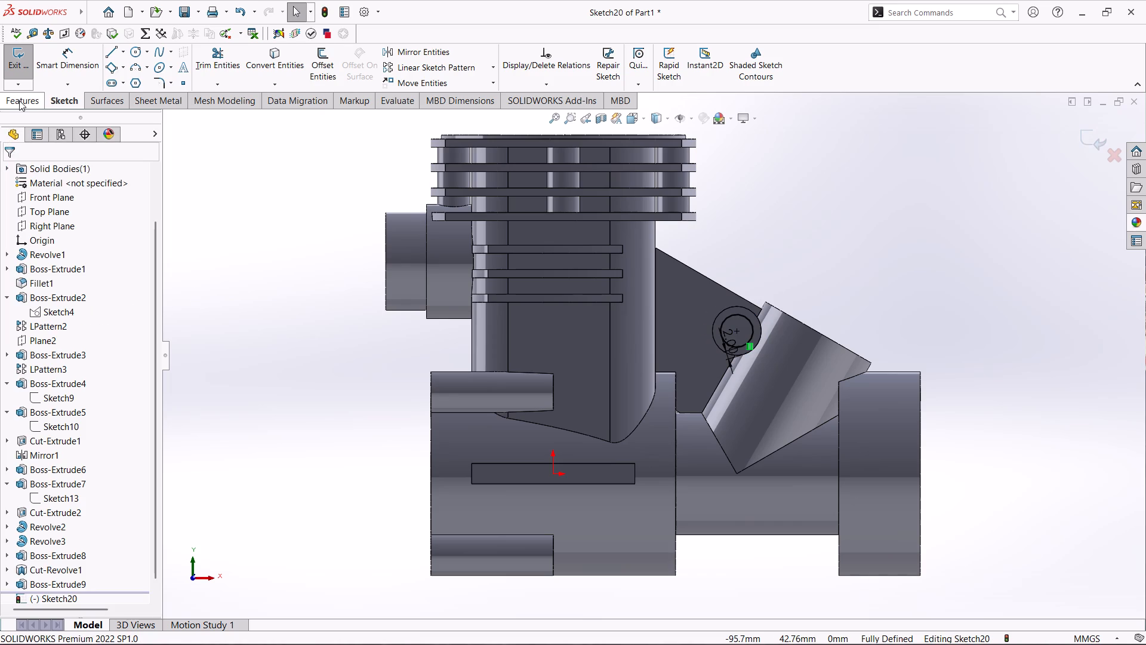
Cut-extrude the offset circle Through All to bore a hole along the cross boss.
click(19, 100)
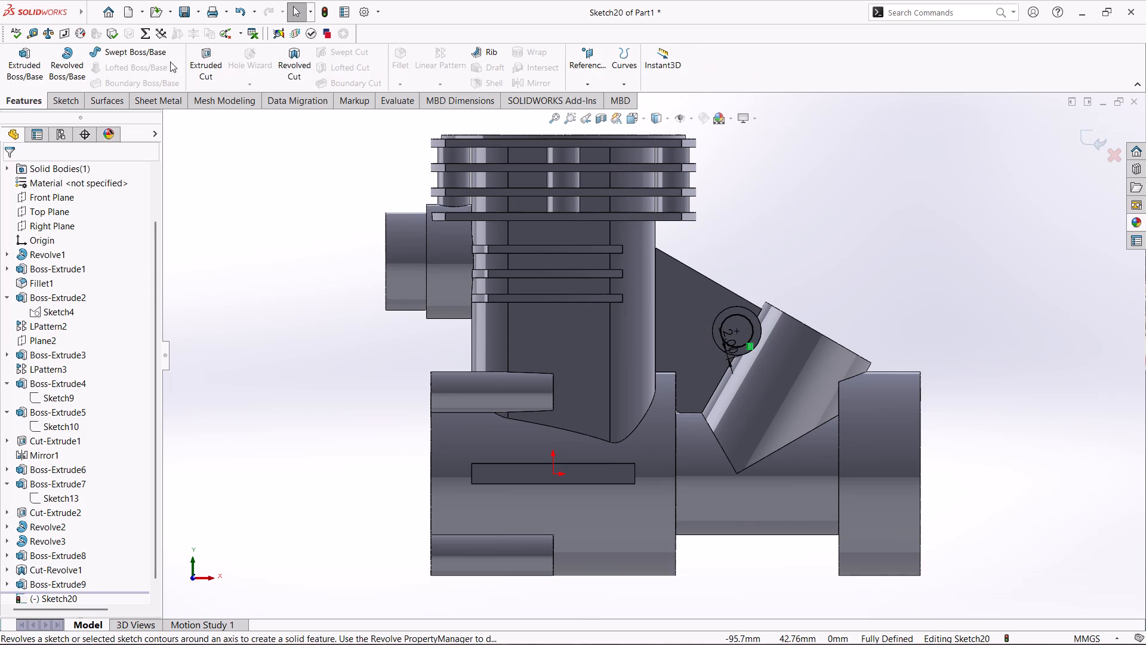
click(197, 64)
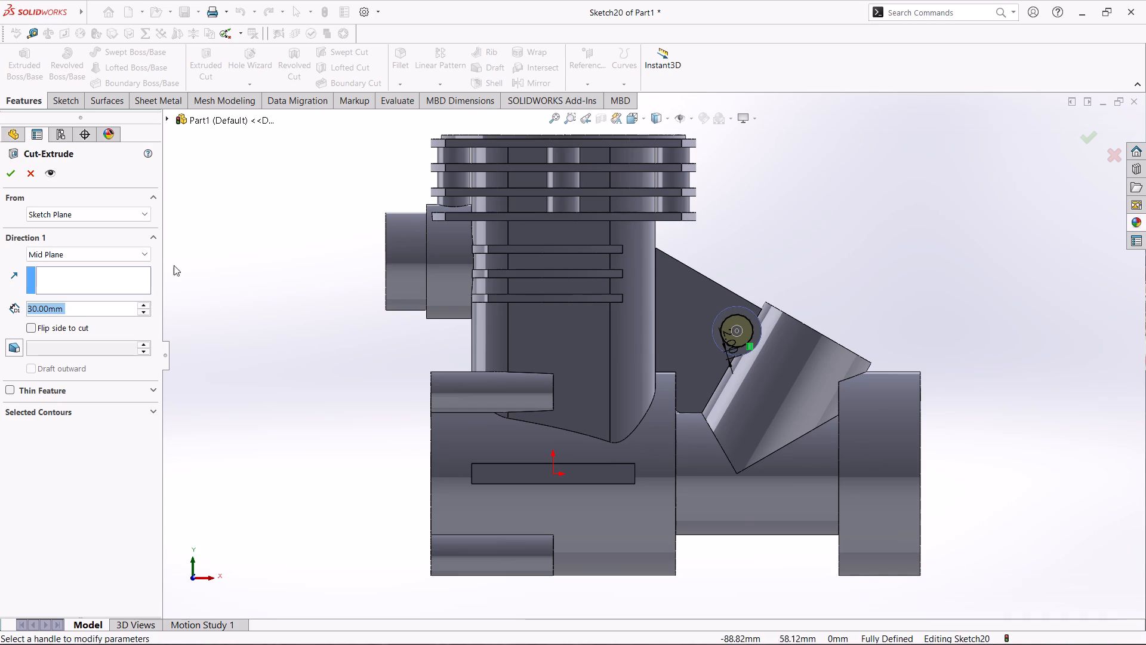
click(115, 249)
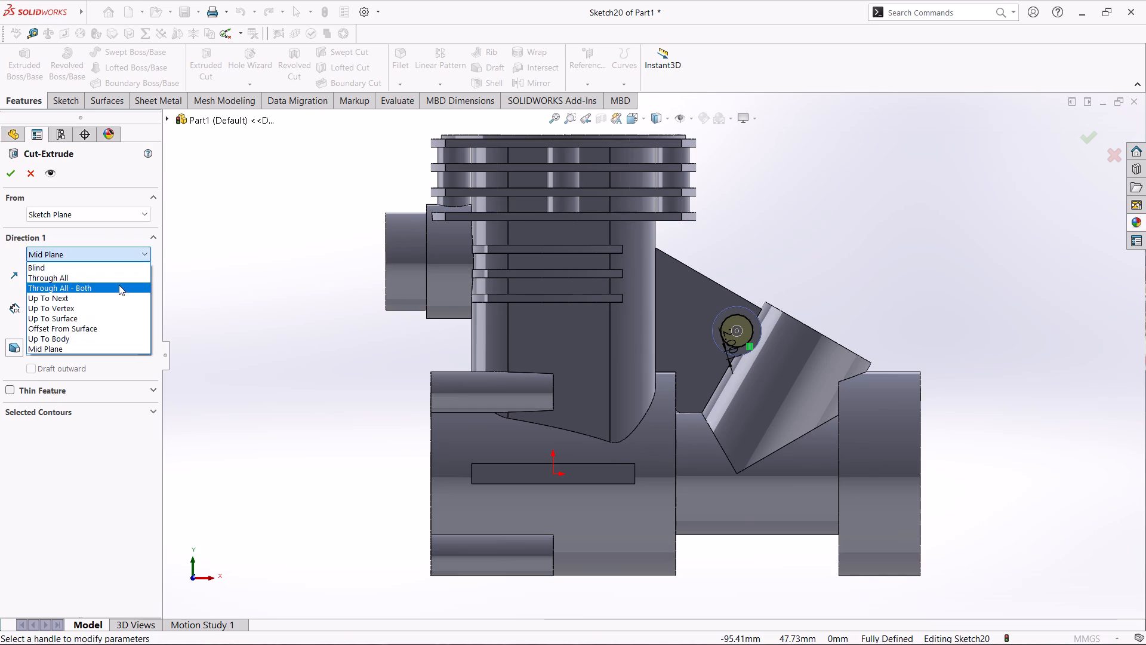
click(121, 278)
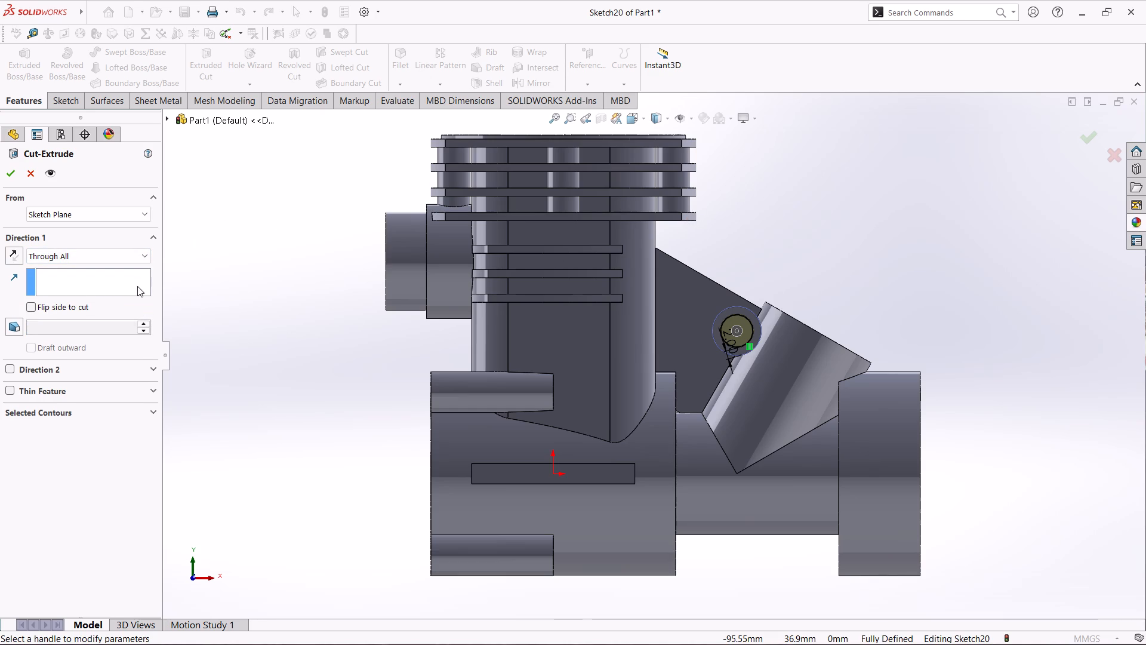
click(13, 171)
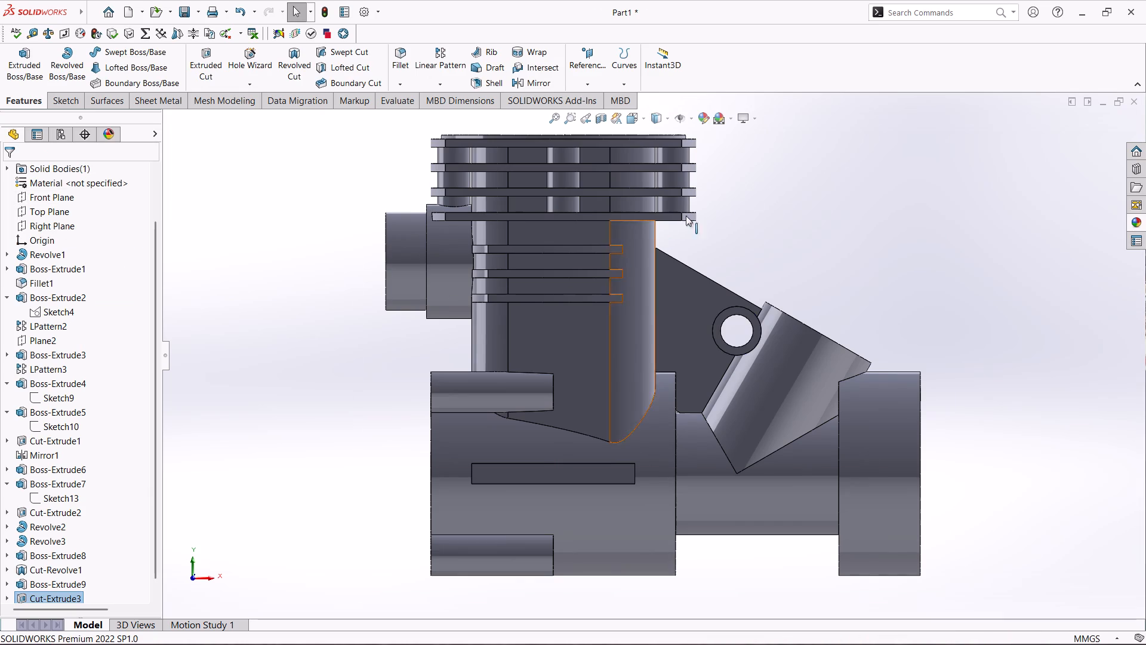
Sketch on the angled cylinder's end face and offset its circular edge 2 mm inward.
middle_drag(852, 197, 834, 218)
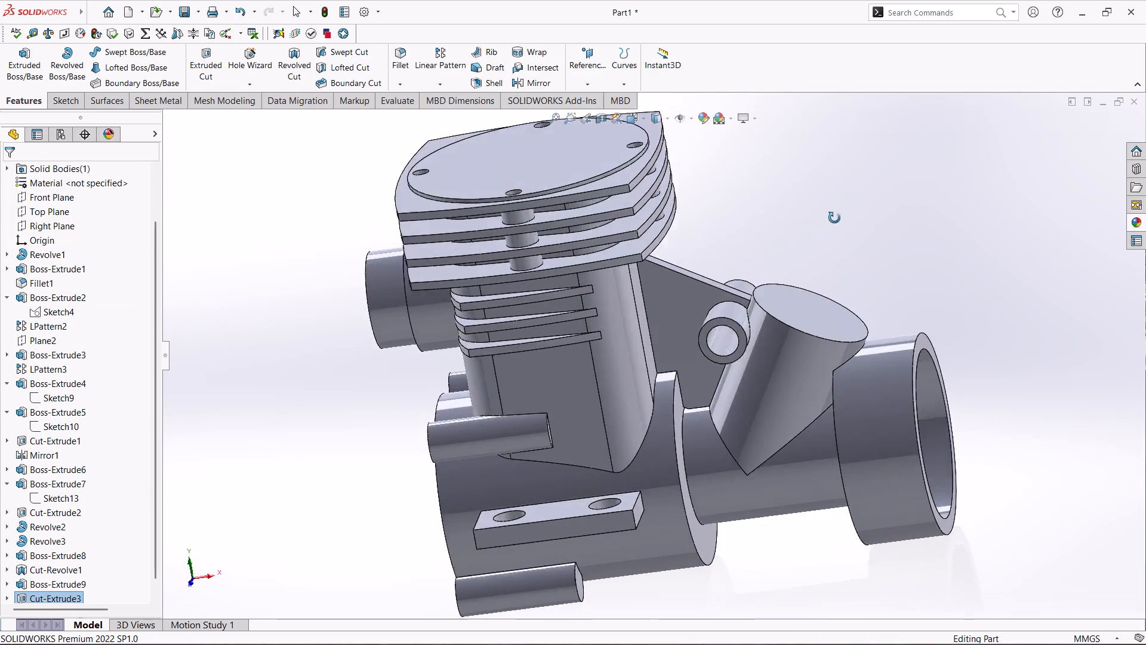
middle_drag(834, 218, 824, 159)
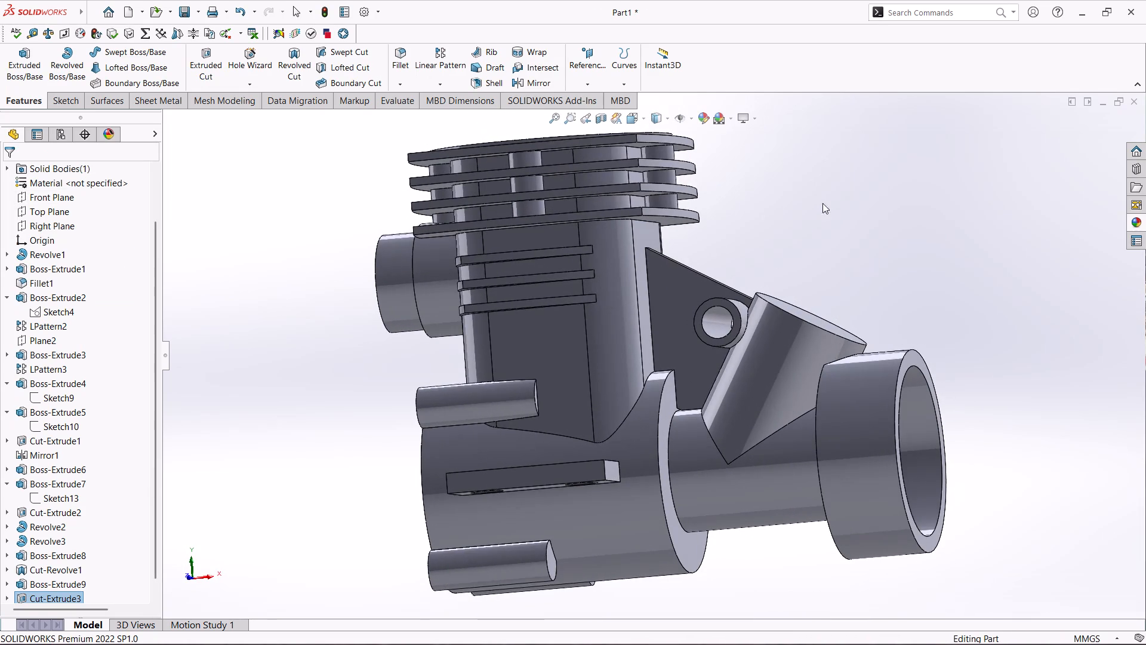
middle_drag(833, 208, 845, 234)
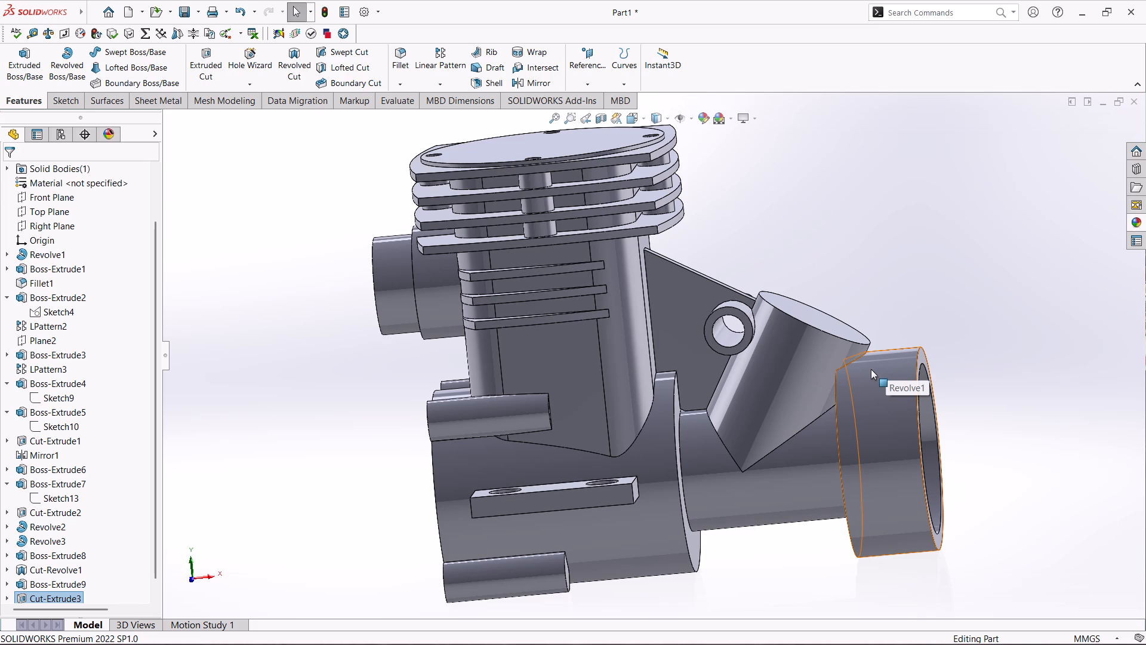
drag(161, 521, 156, 554)
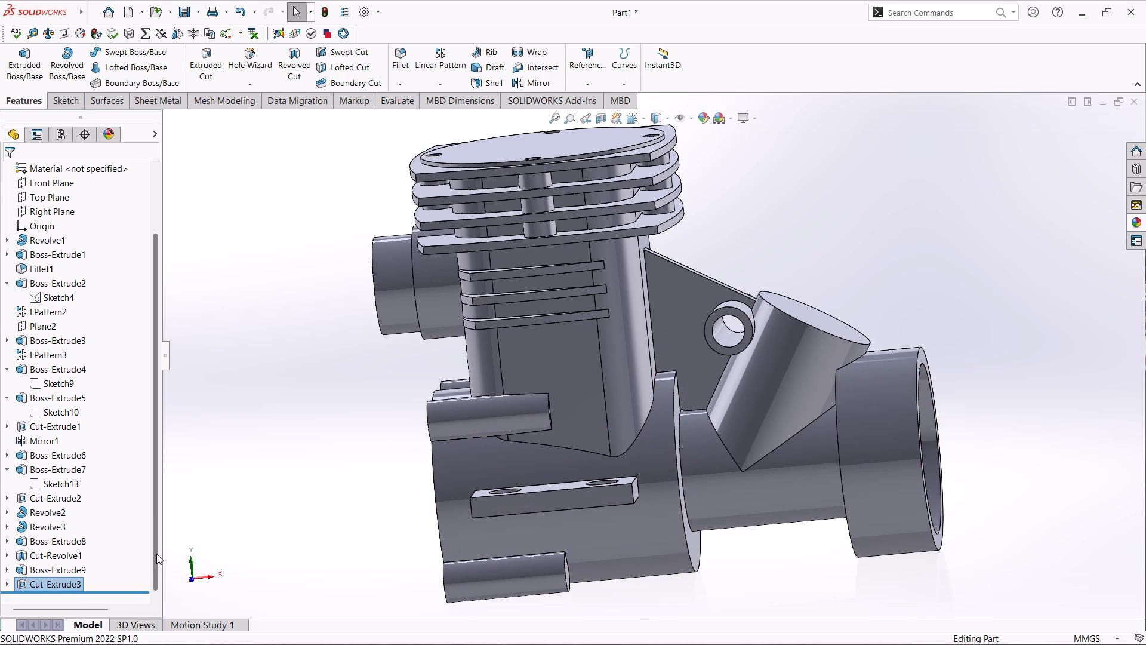
drag(156, 554, 161, 588)
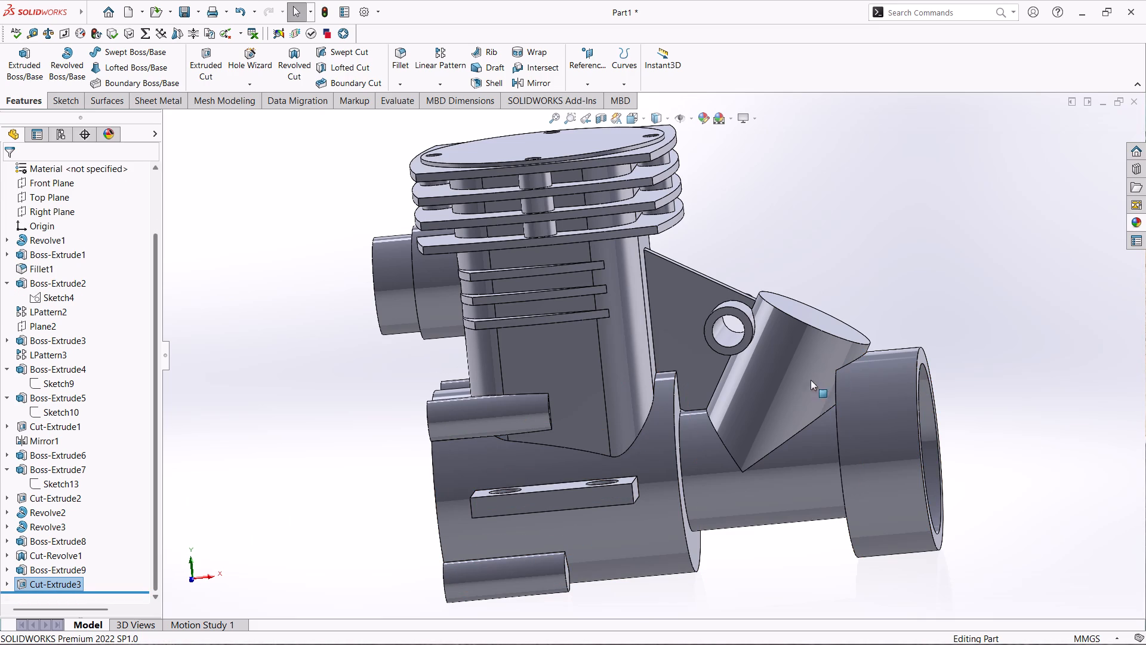
click(797, 307)
click(846, 274)
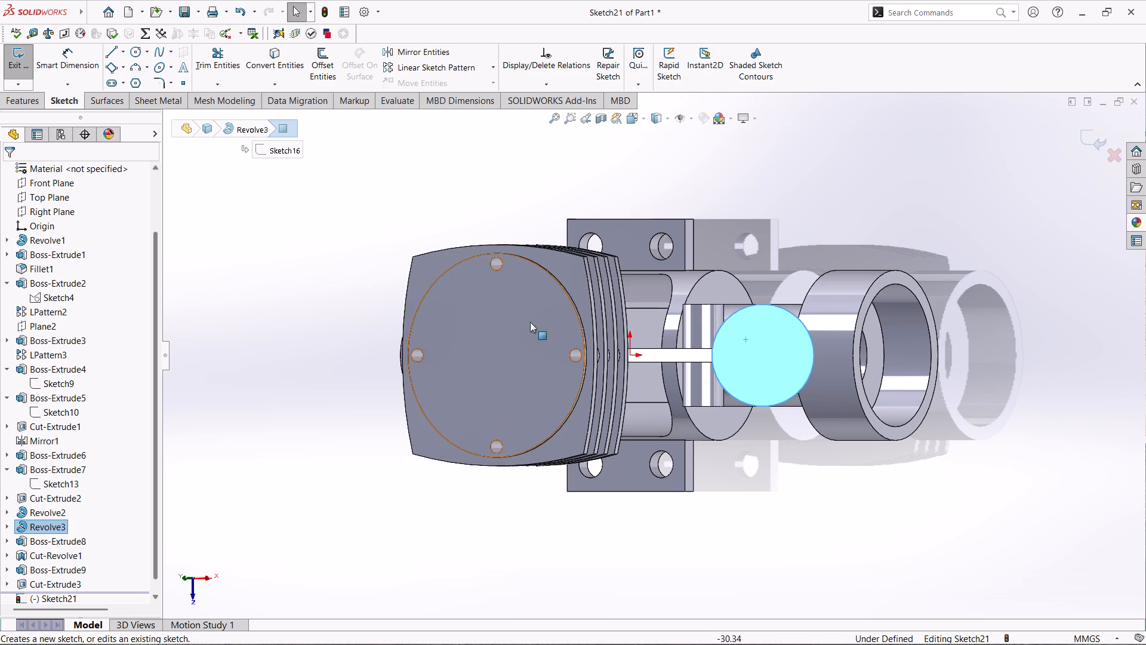
click(324, 62)
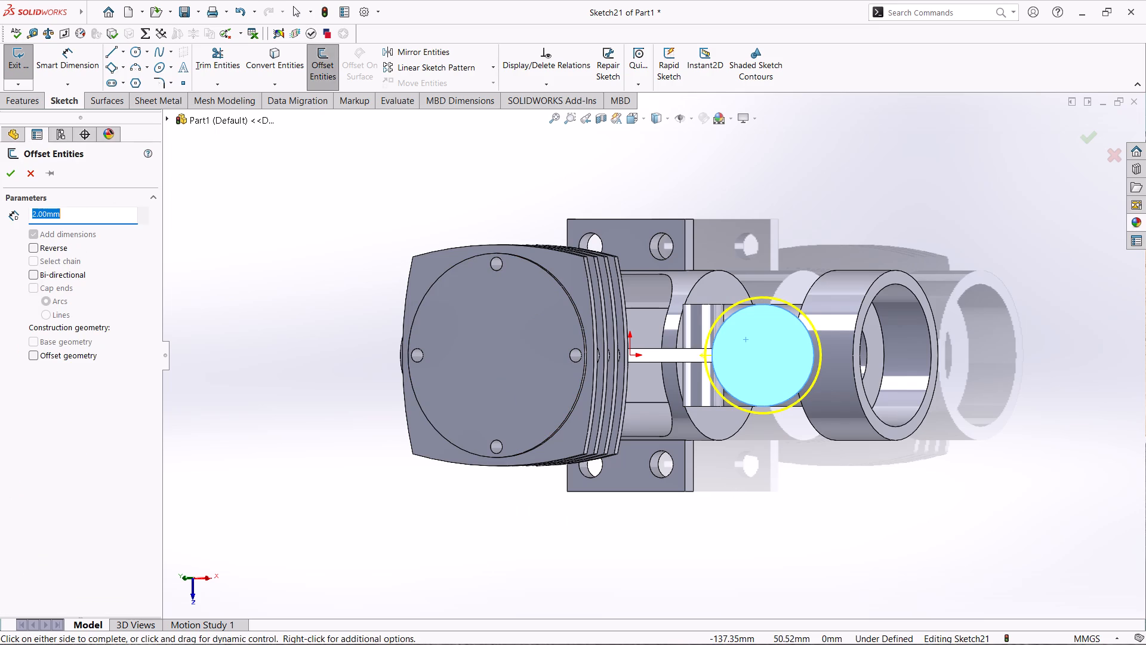
click(35, 248)
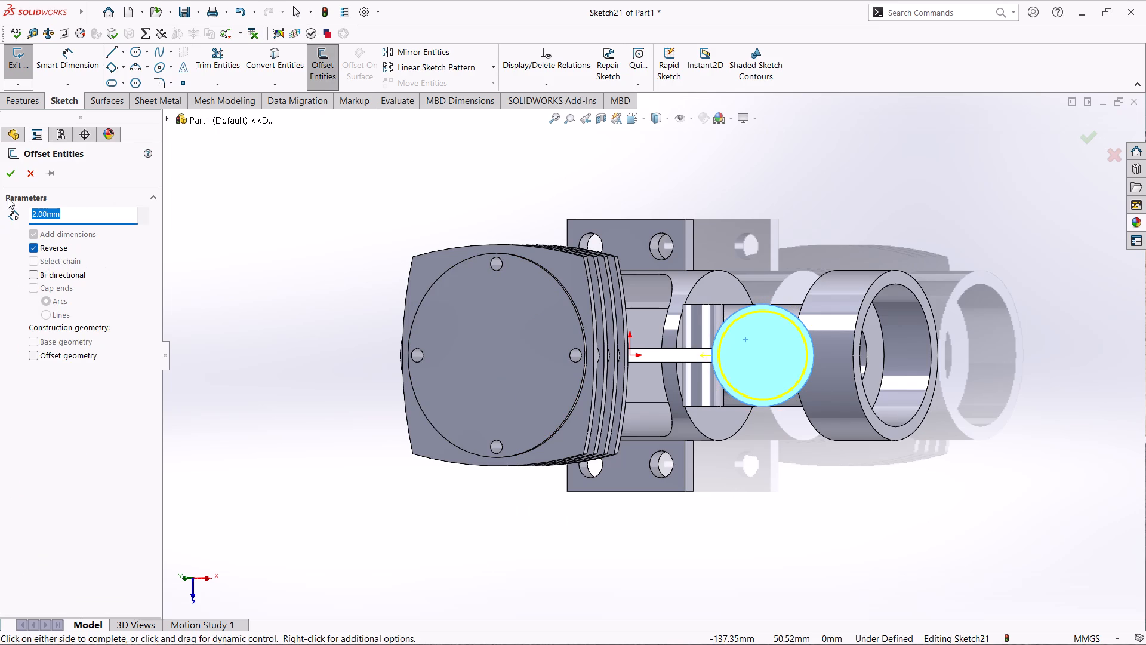
click(11, 167)
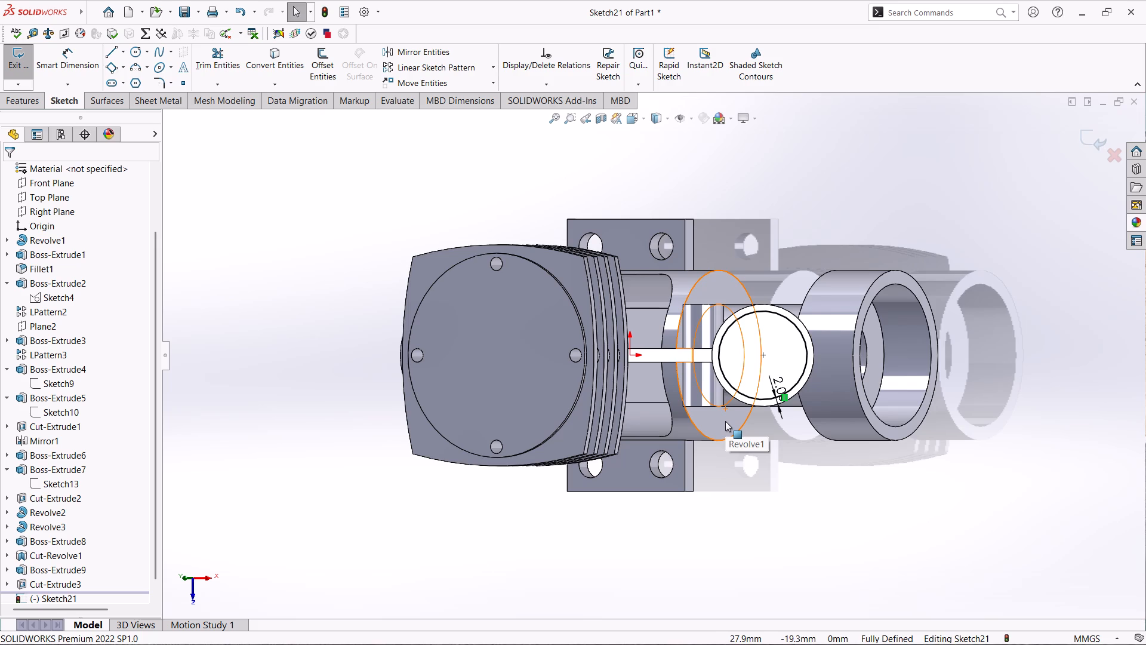
click(751, 315)
click(4, 175)
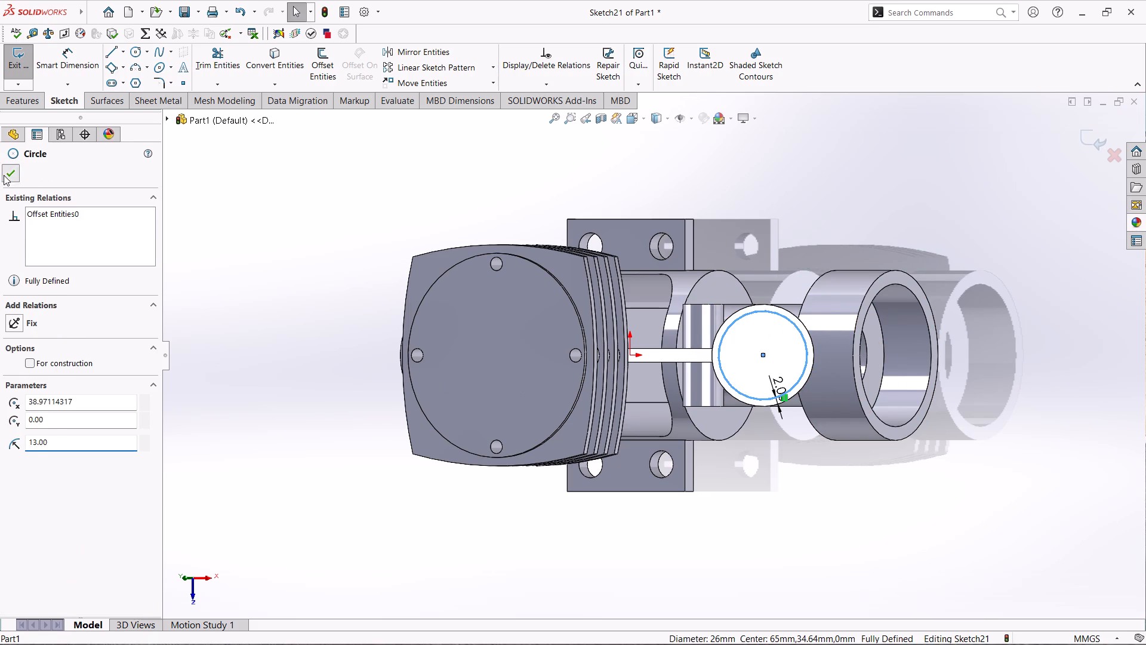
Cut-extrude the offset circle Blind 35 mm deep into the angled cylinder.
click(34, 109)
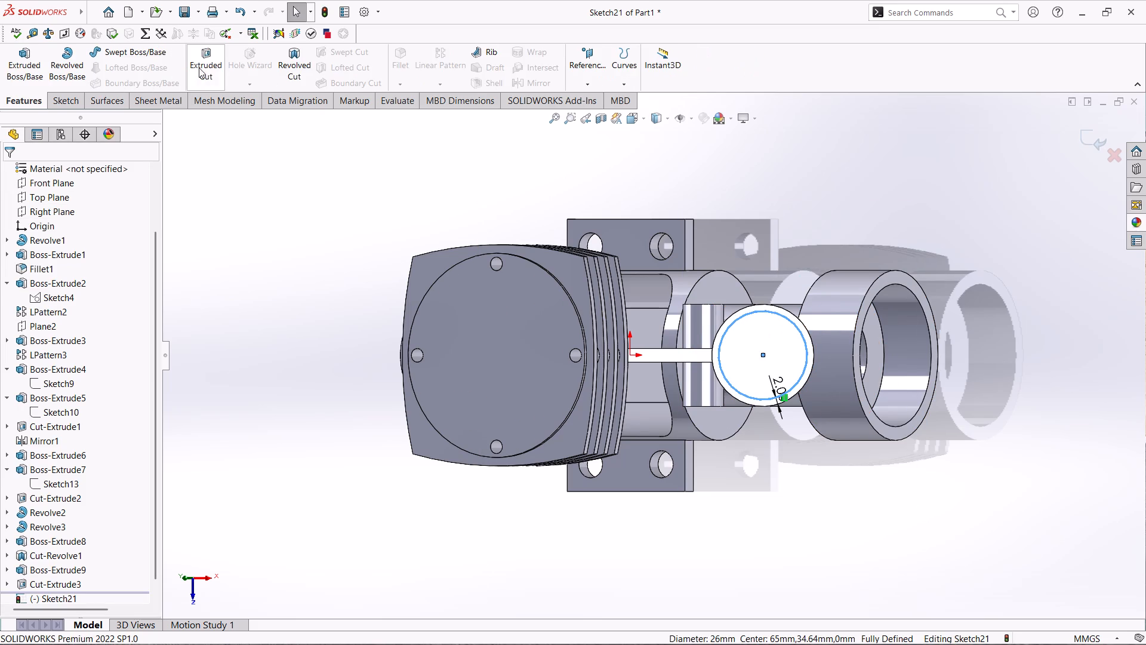
click(208, 67)
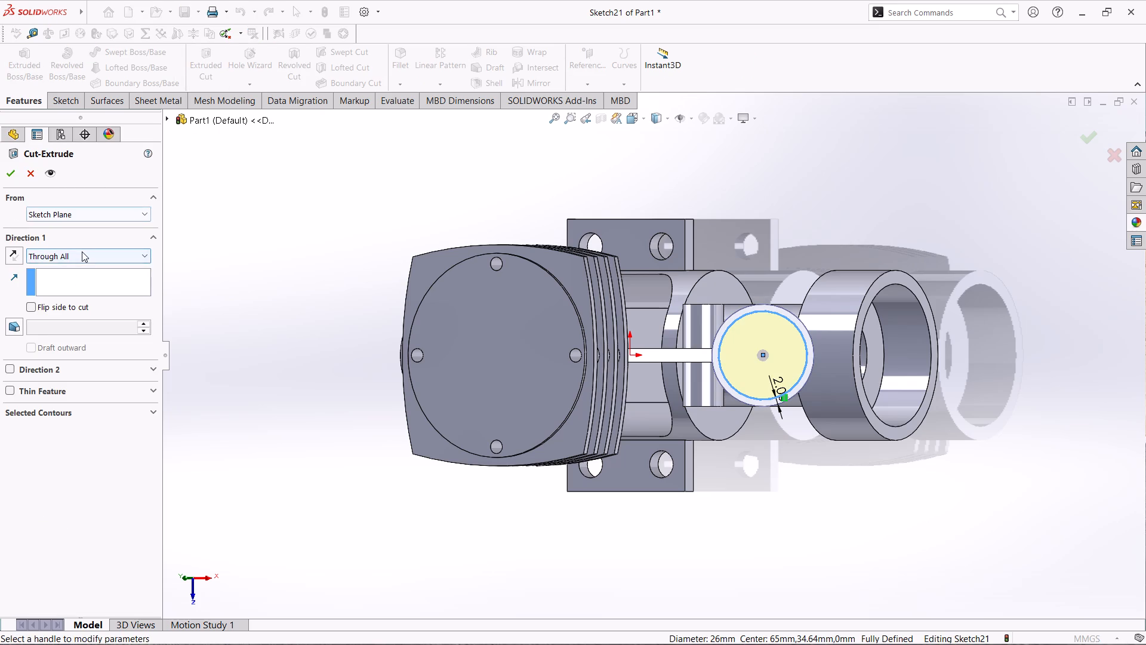
click(82, 251)
click(83, 268)
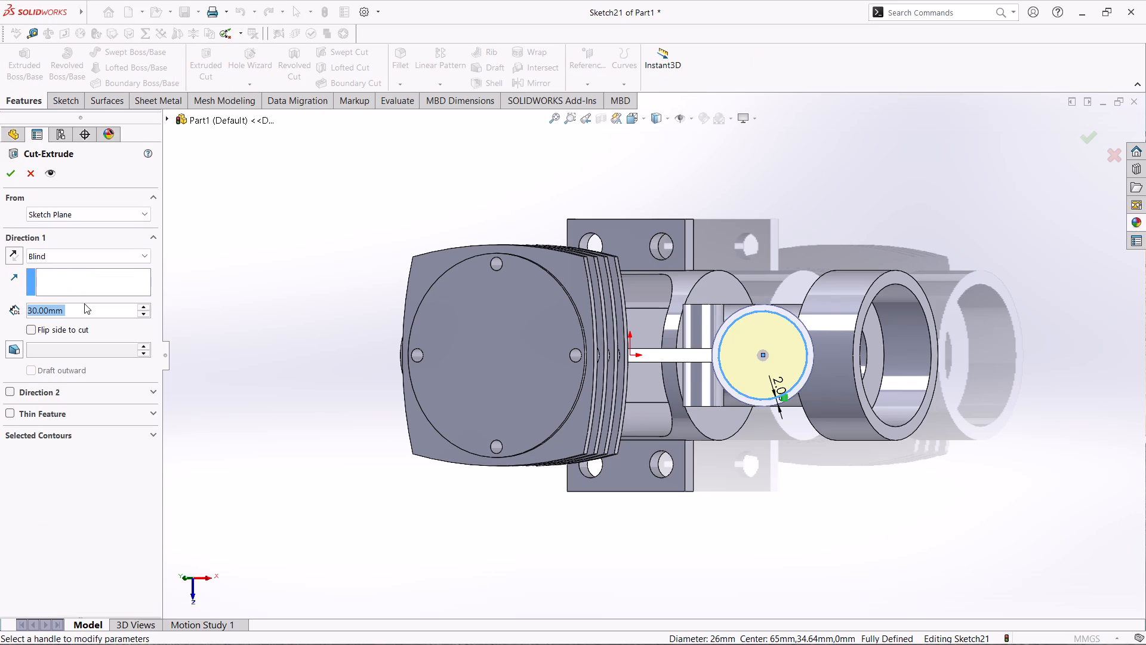
text(35)
key(Return)
middle_drag(839, 487, 837, 297)
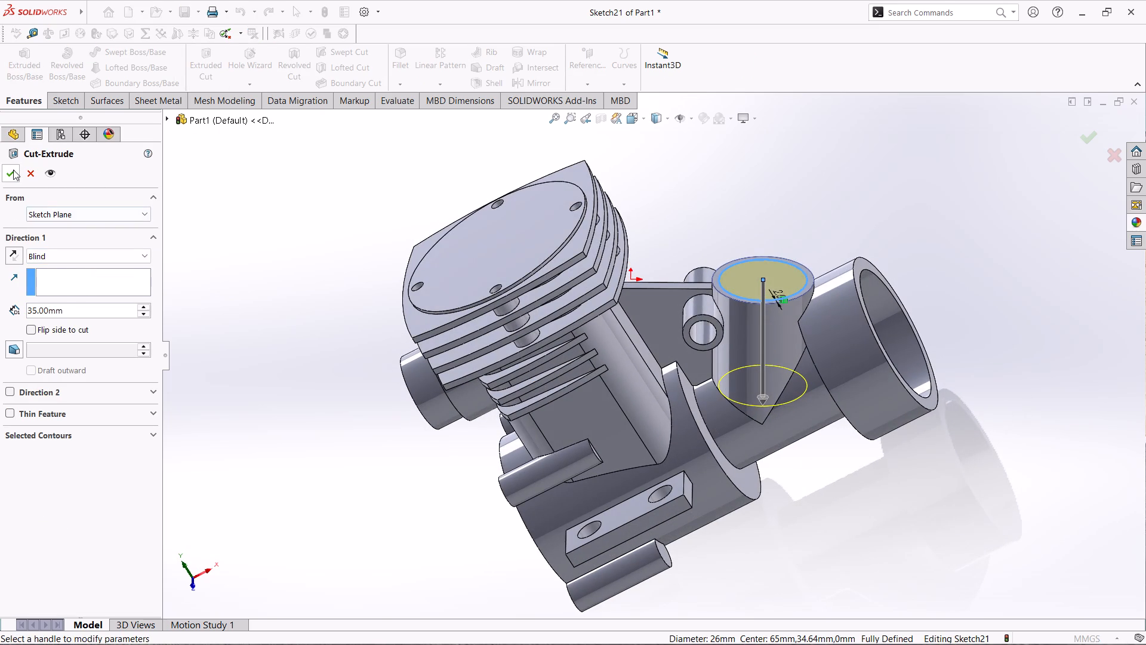
click(13, 170)
Examine the angled cylinder's bore in a Front Plane section view, and inspect the whole part from several sides.
click(598, 119)
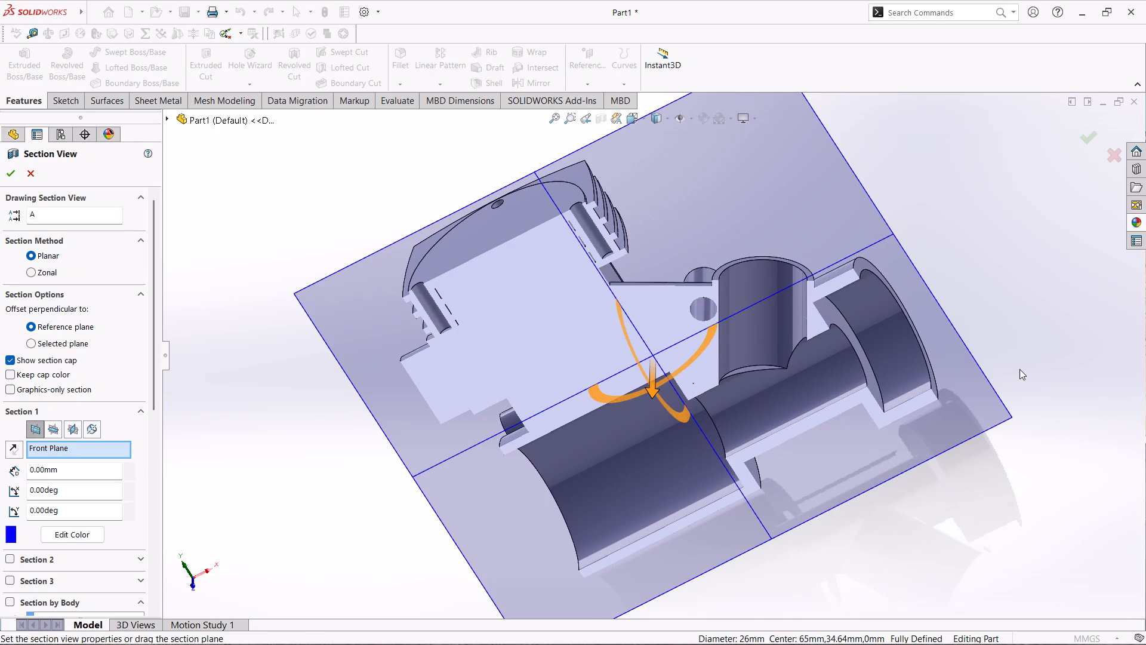
click(36, 170)
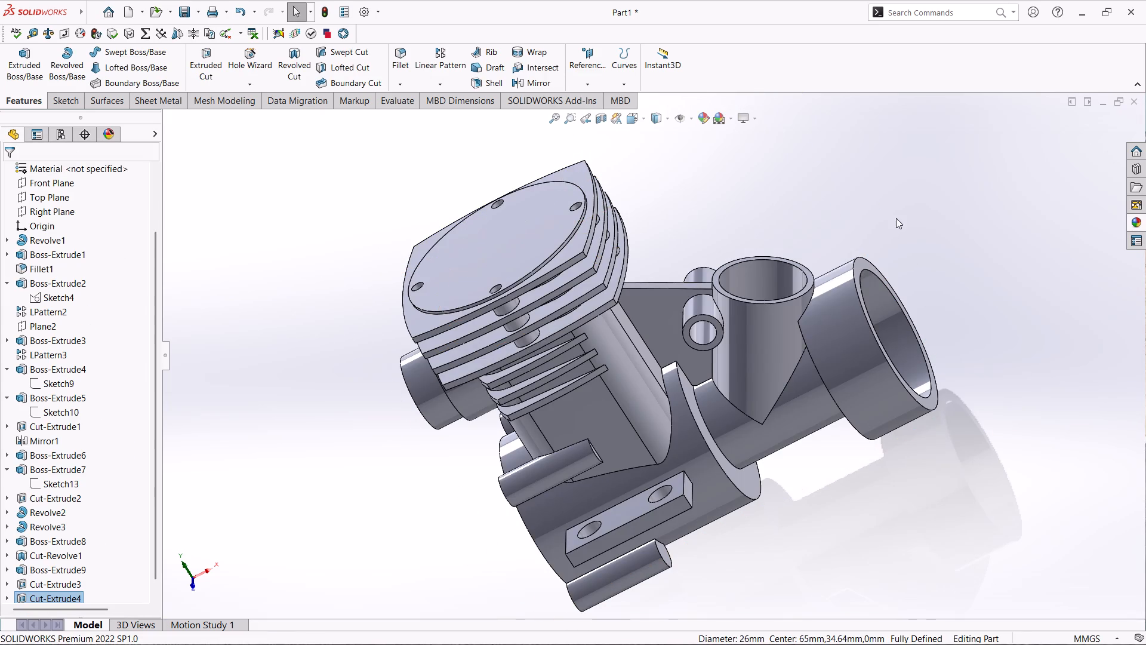
middle_drag(928, 210, 957, 167)
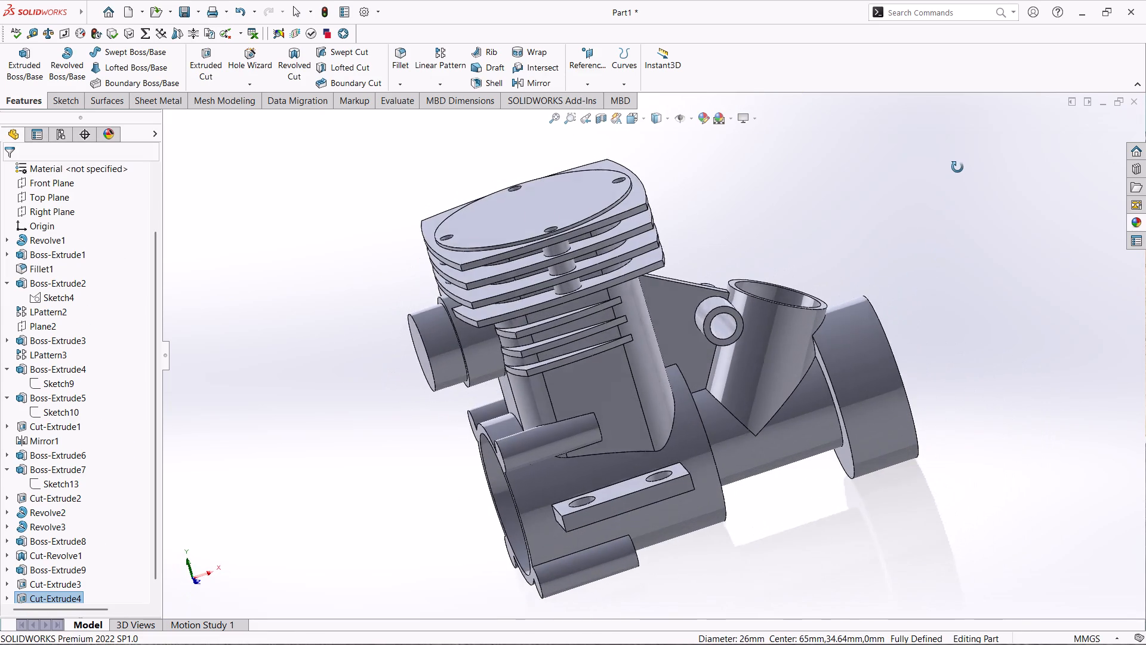
middle_drag(957, 167, 957, 166)
middle_drag(960, 223, 956, 296)
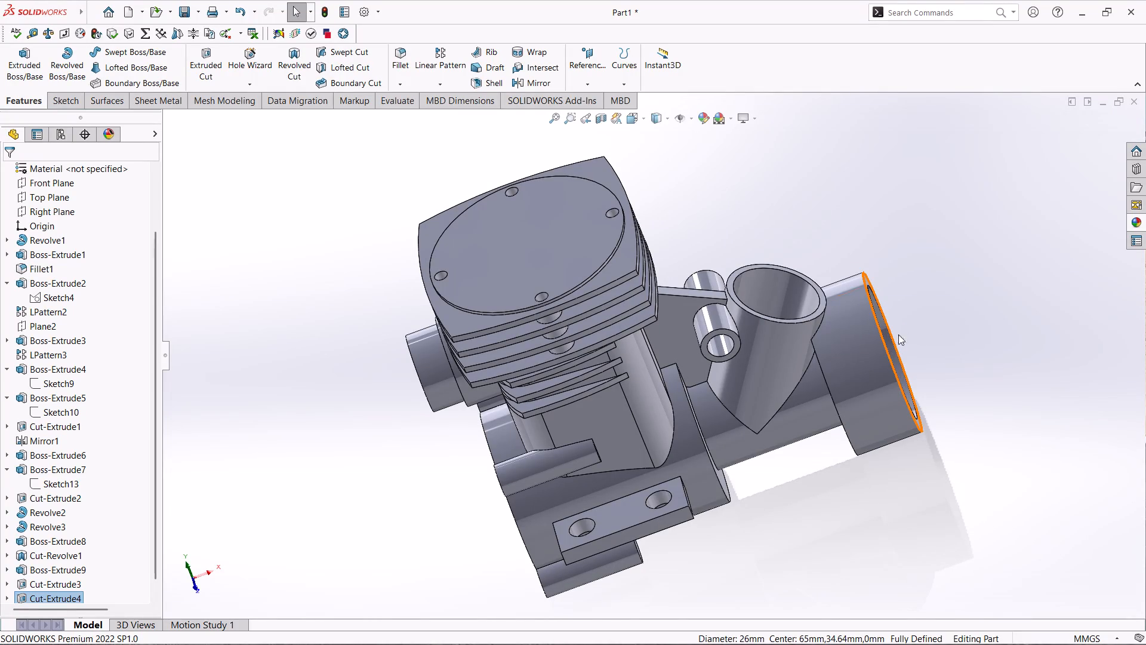
middle_drag(842, 523, 932, 379)
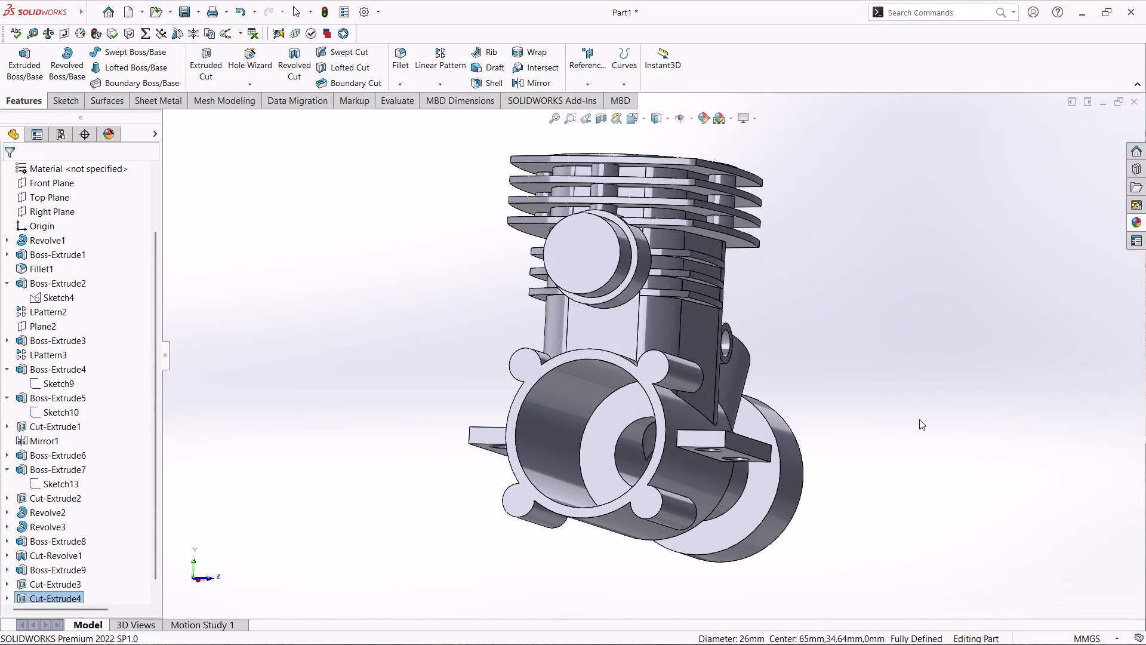
middle_drag(917, 428, 861, 471)
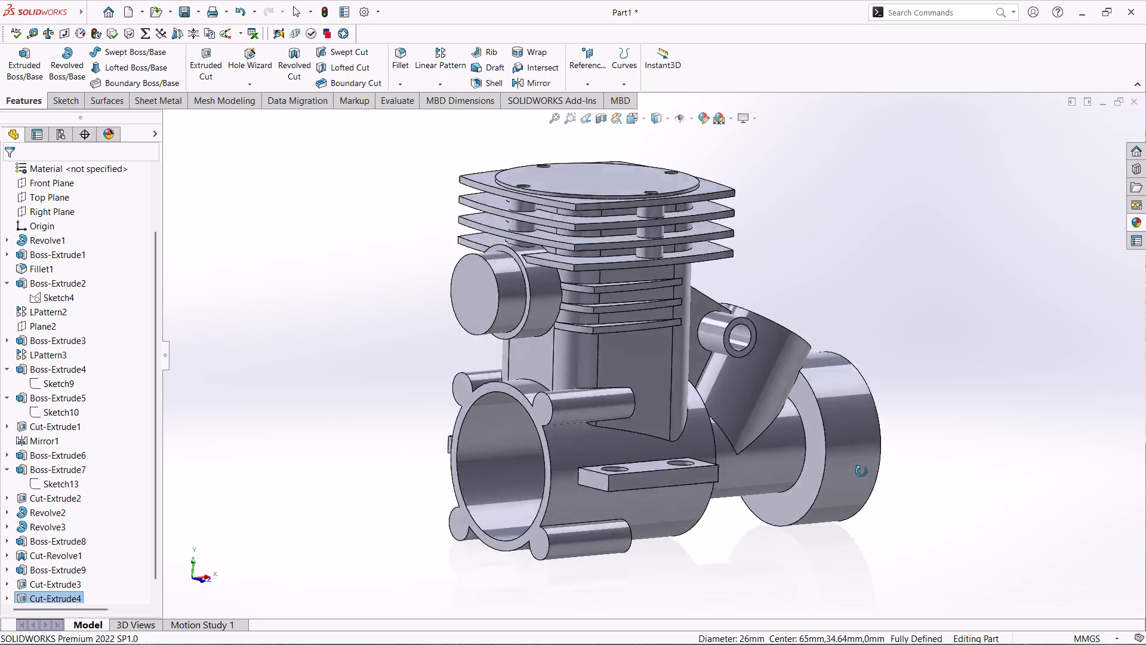
middle_drag(861, 471, 802, 494)
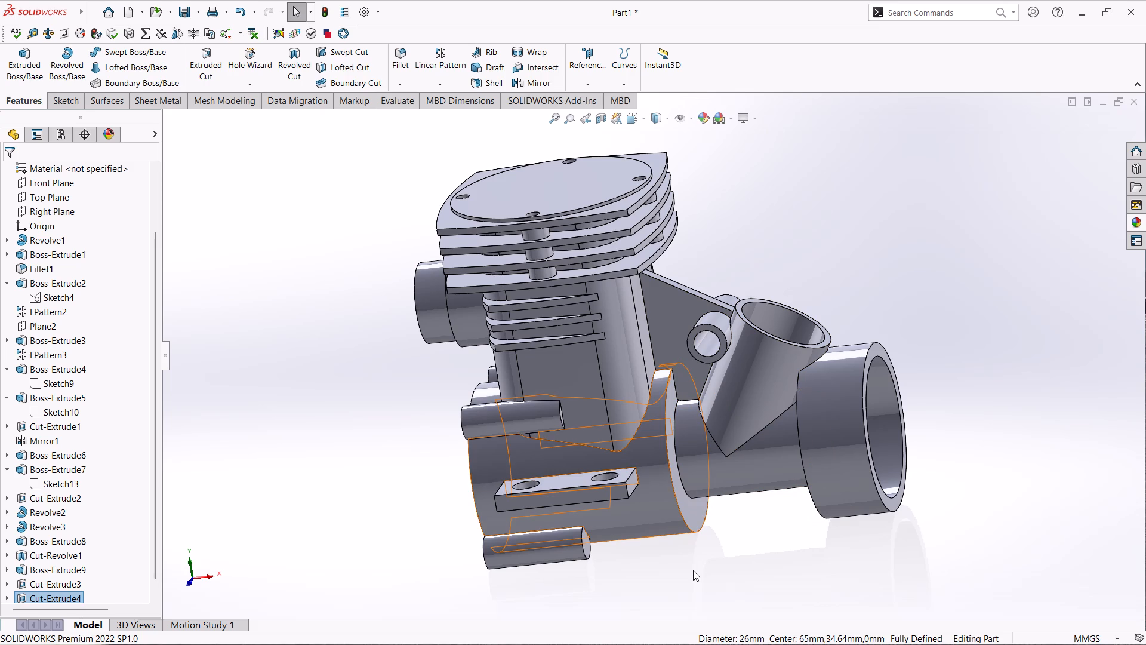
Sketch a circle near the centre of the cylinder head's round top face and set its diameter to 40 mm.
click(588, 180)
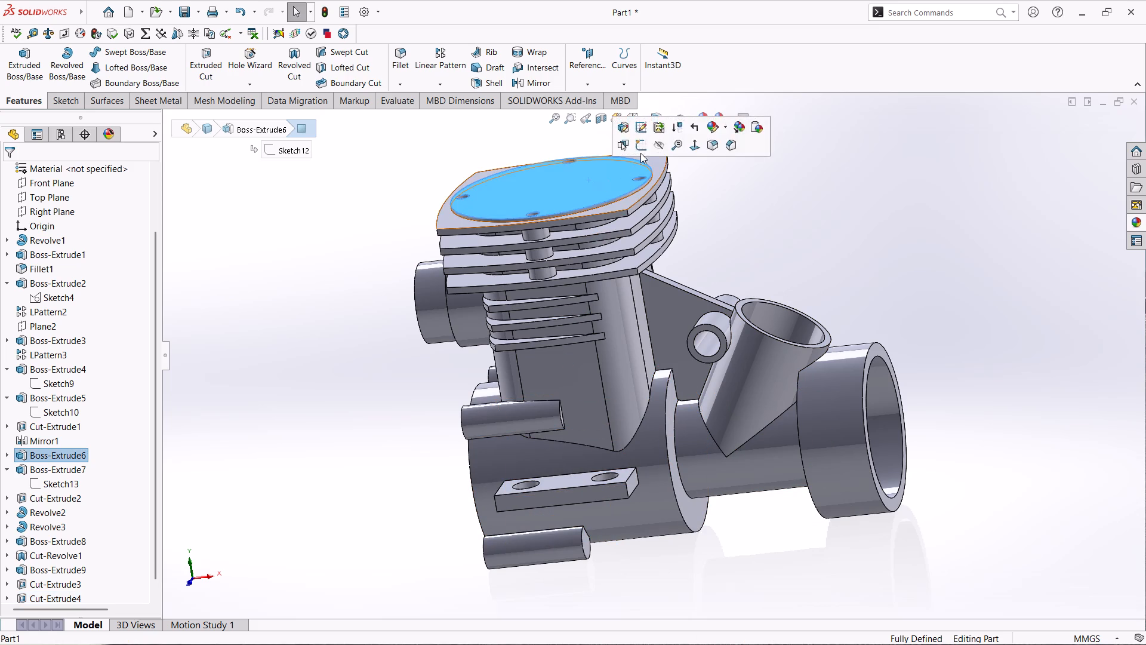
click(643, 148)
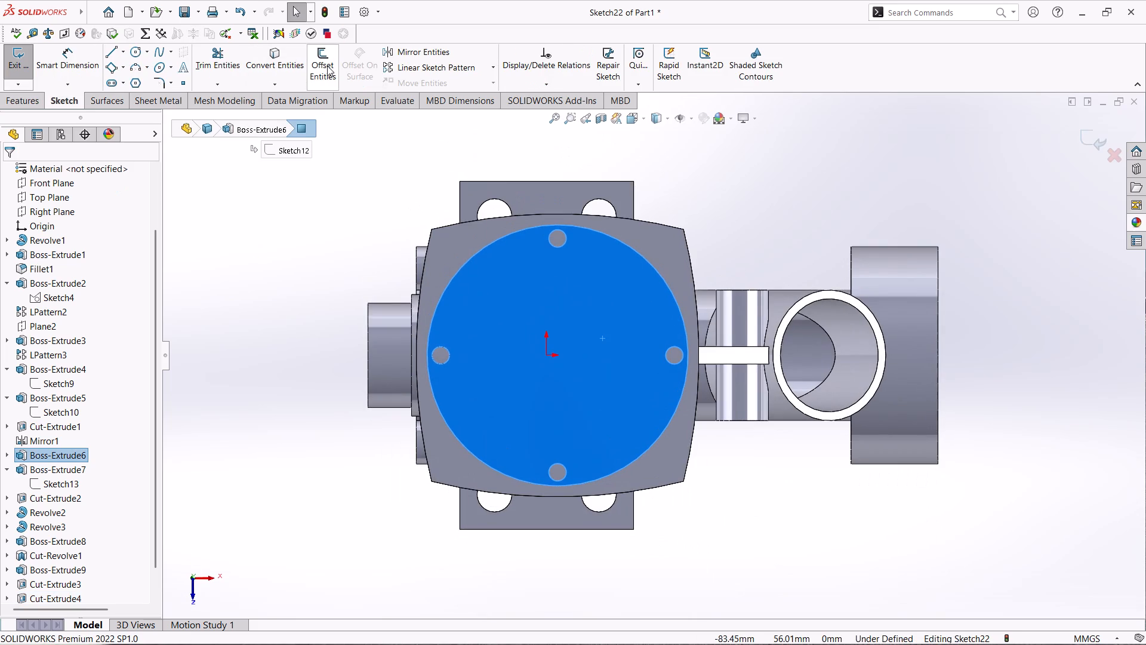
click(135, 53)
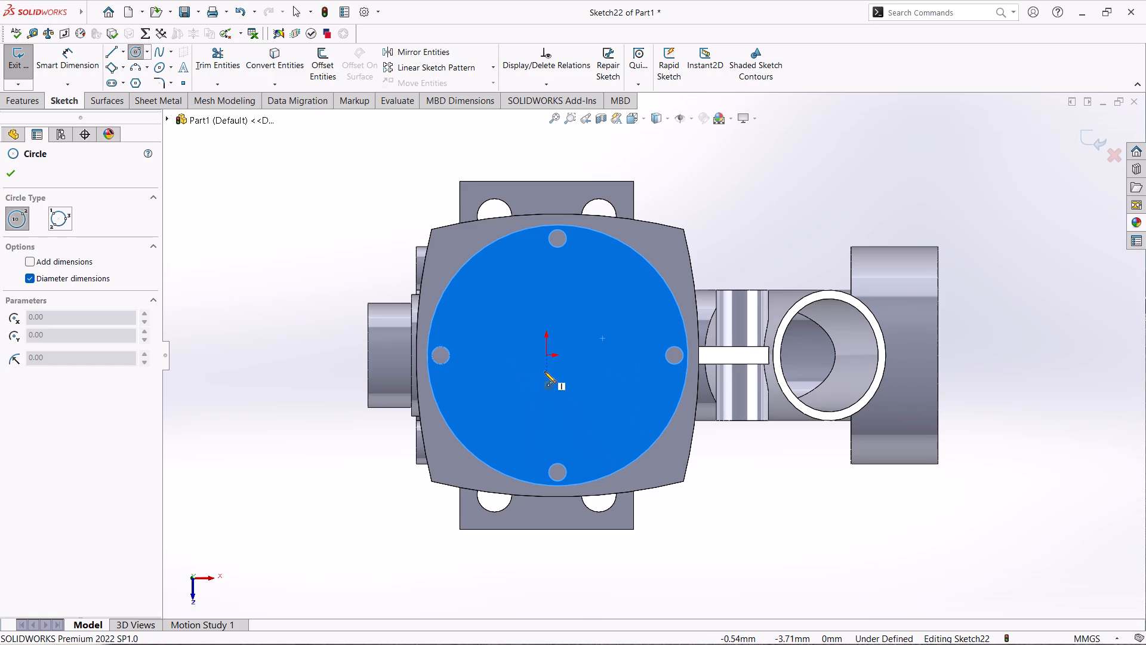
drag(552, 366, 579, 352)
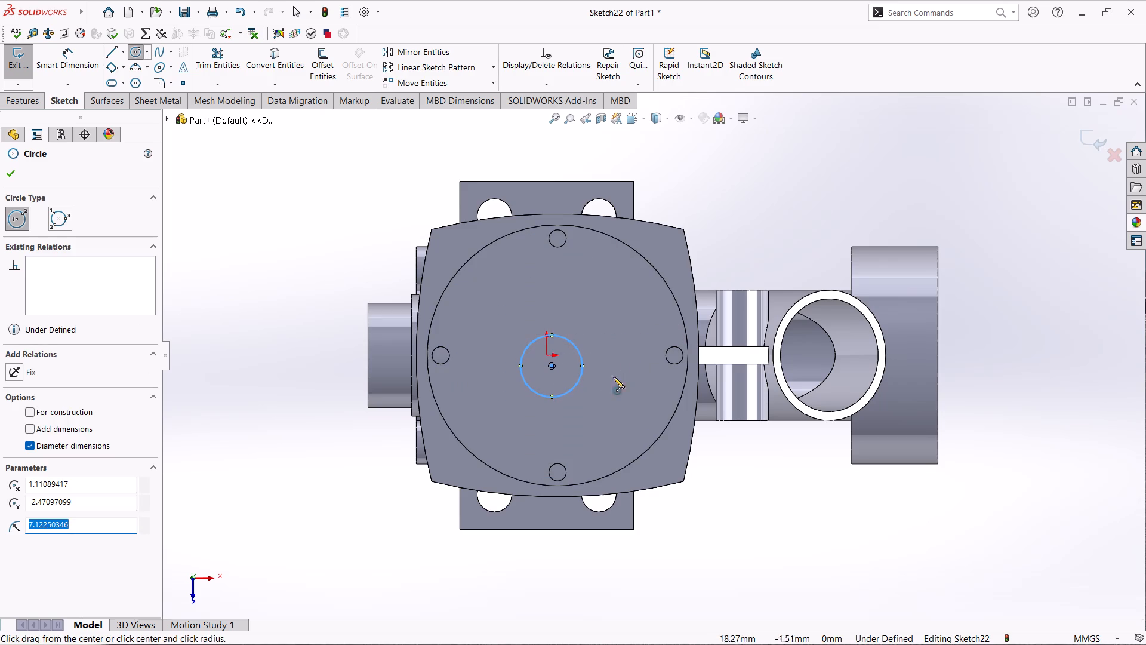
click(72, 58)
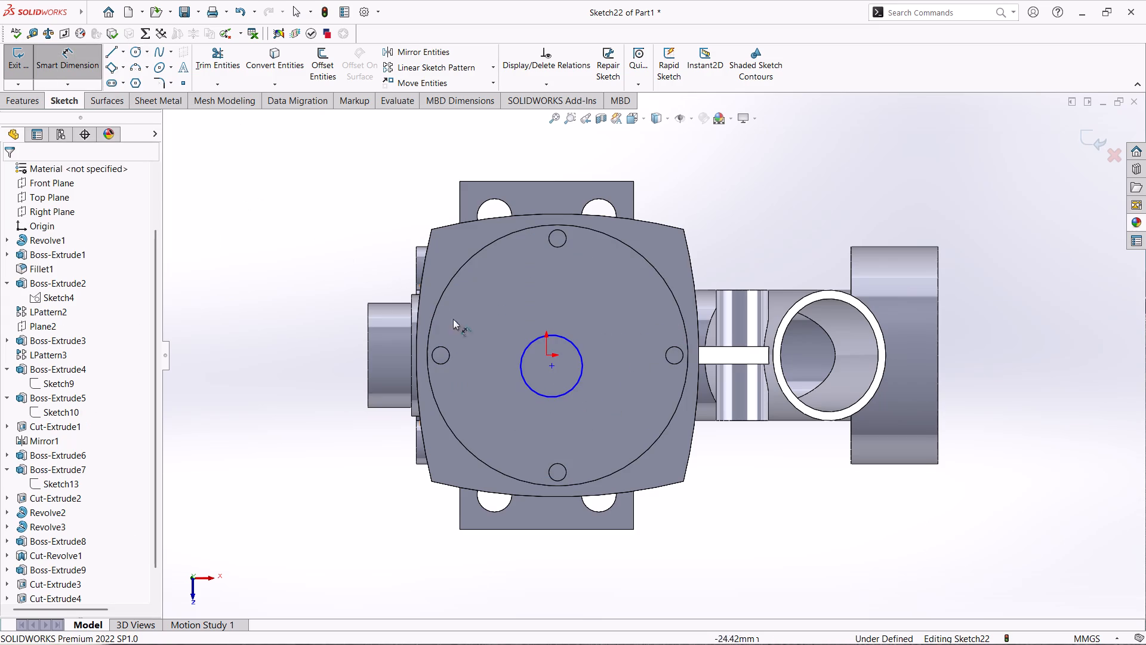
click(531, 389)
click(301, 378)
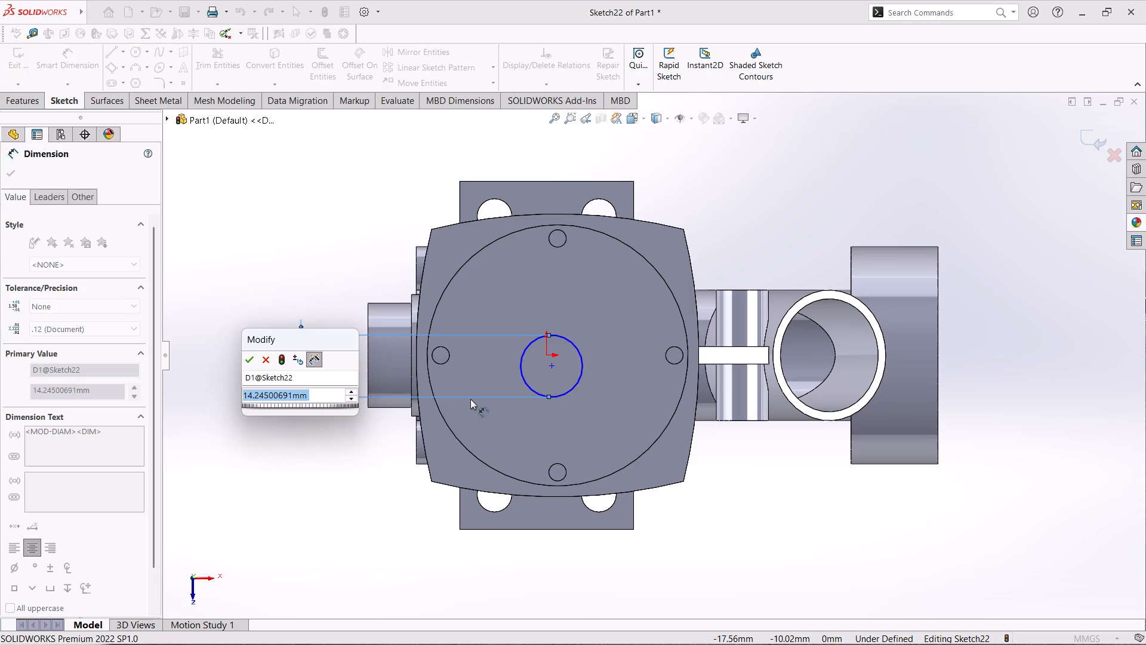
text(40)
key(Return)
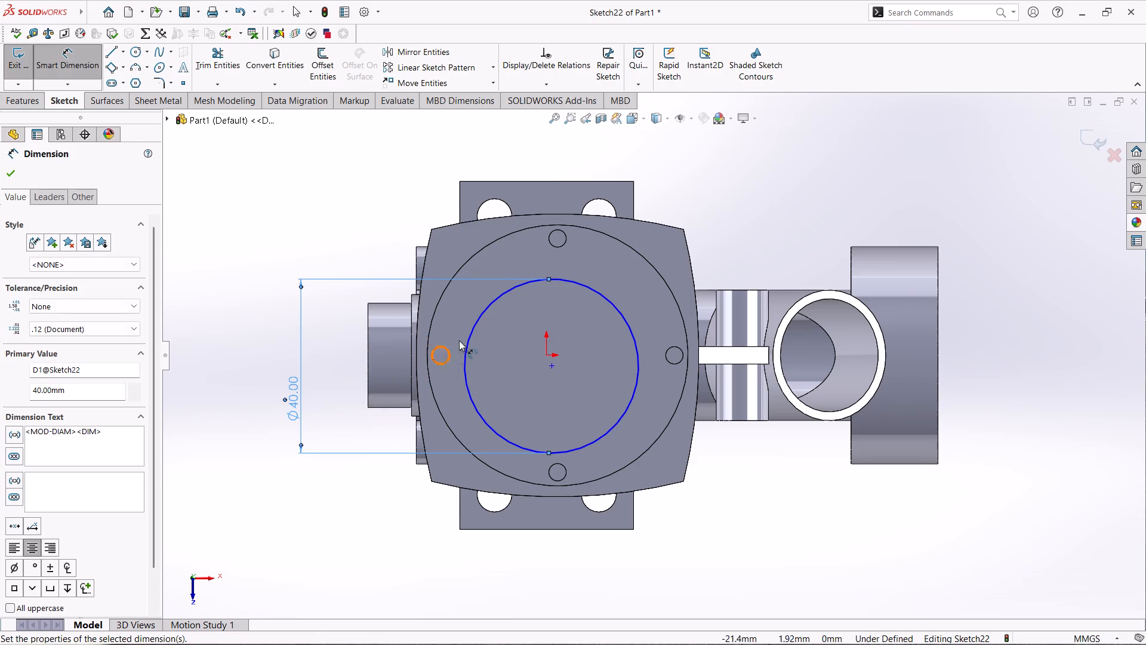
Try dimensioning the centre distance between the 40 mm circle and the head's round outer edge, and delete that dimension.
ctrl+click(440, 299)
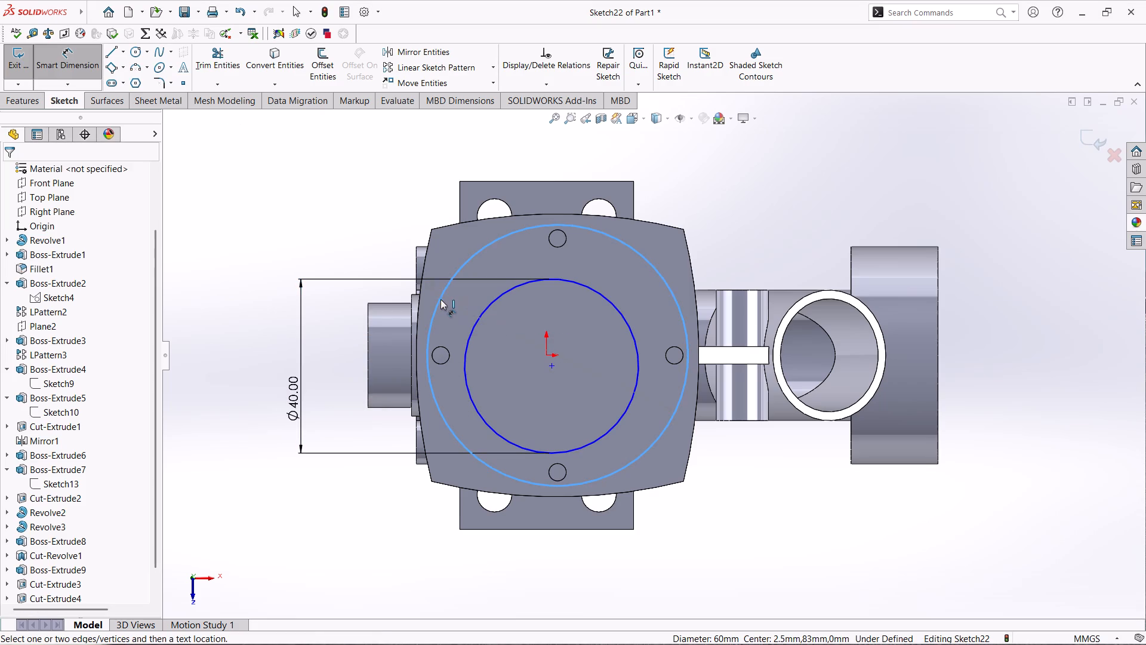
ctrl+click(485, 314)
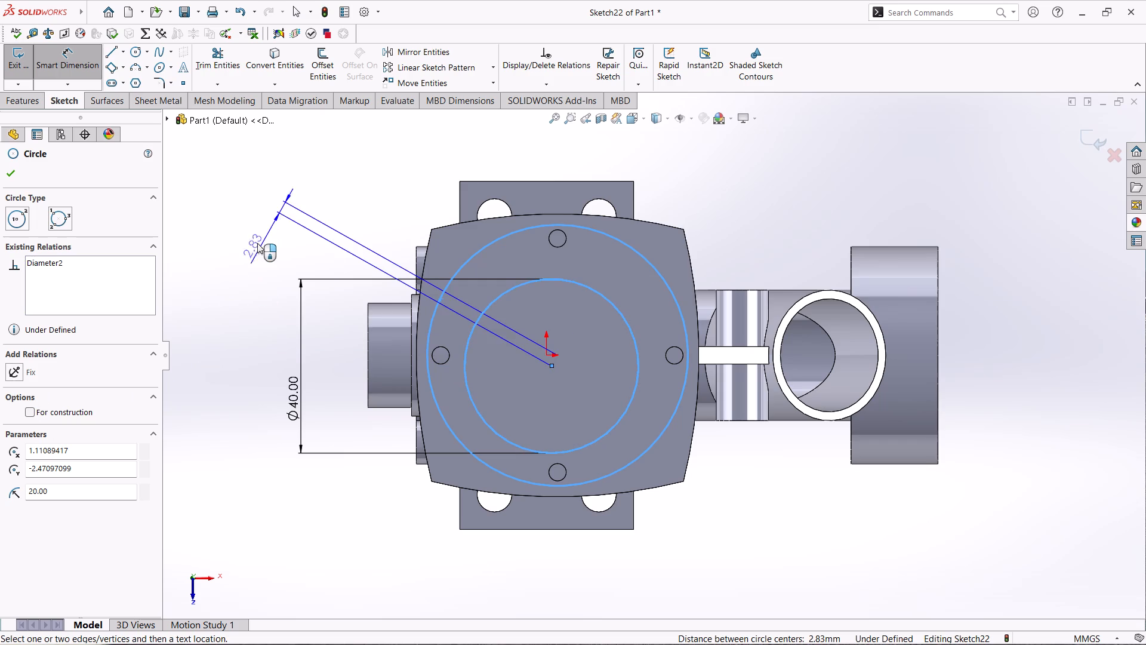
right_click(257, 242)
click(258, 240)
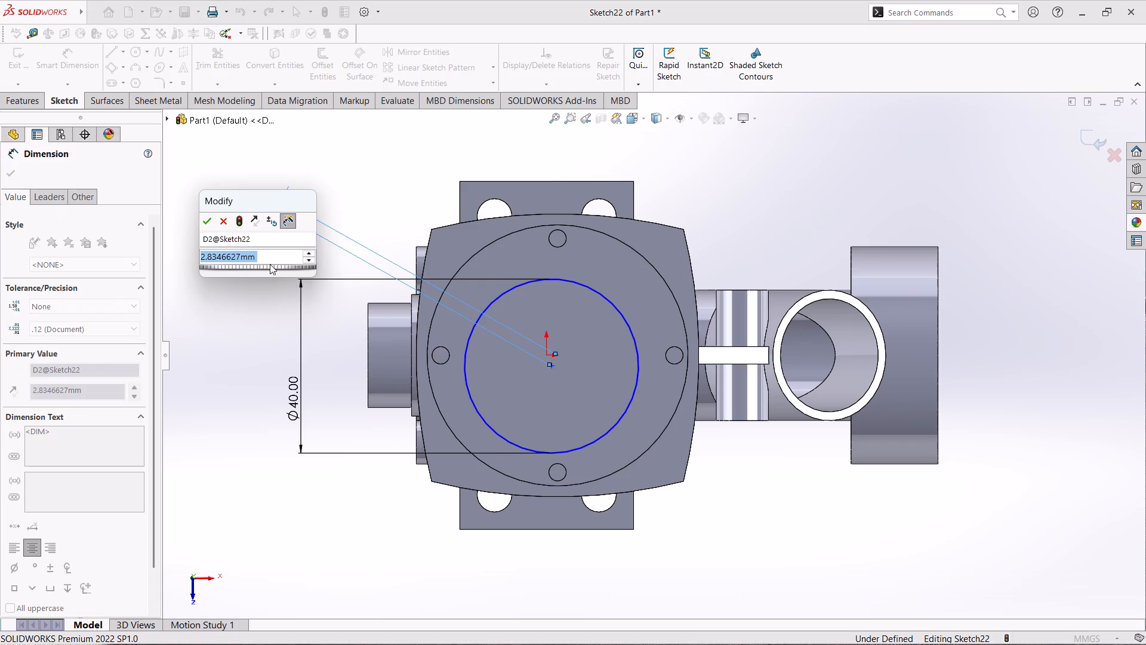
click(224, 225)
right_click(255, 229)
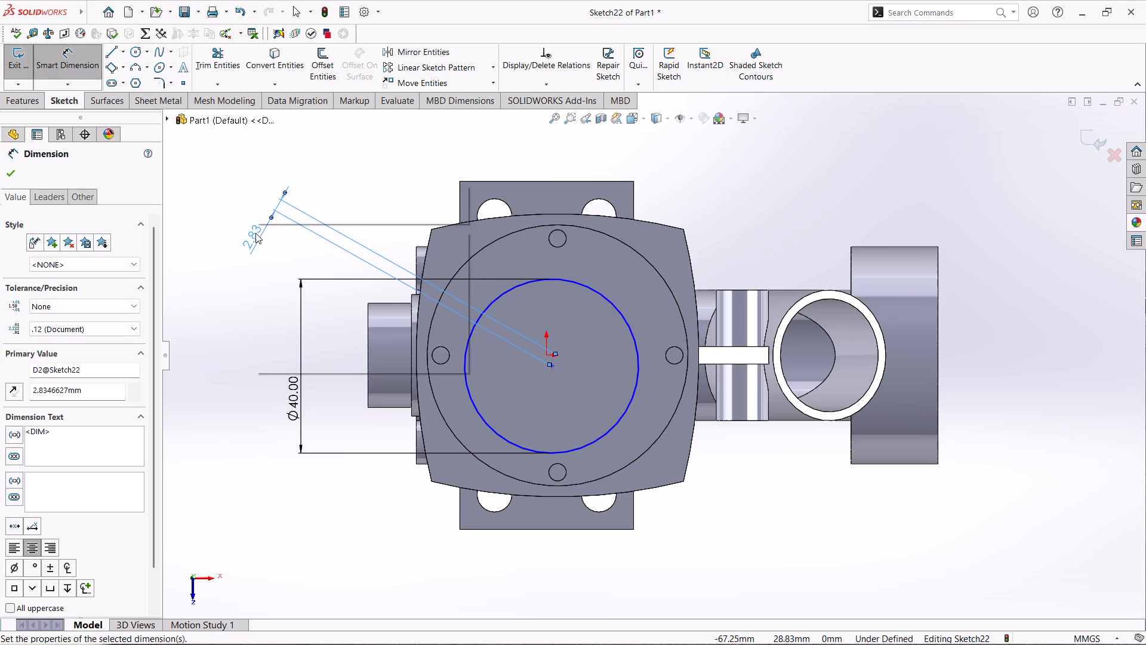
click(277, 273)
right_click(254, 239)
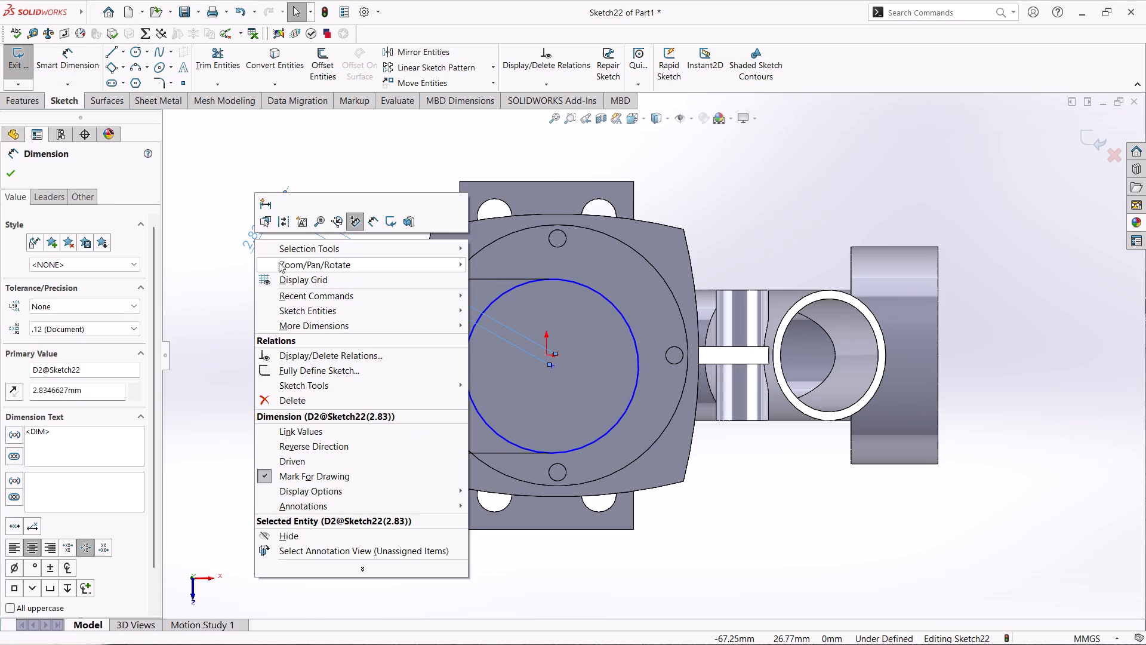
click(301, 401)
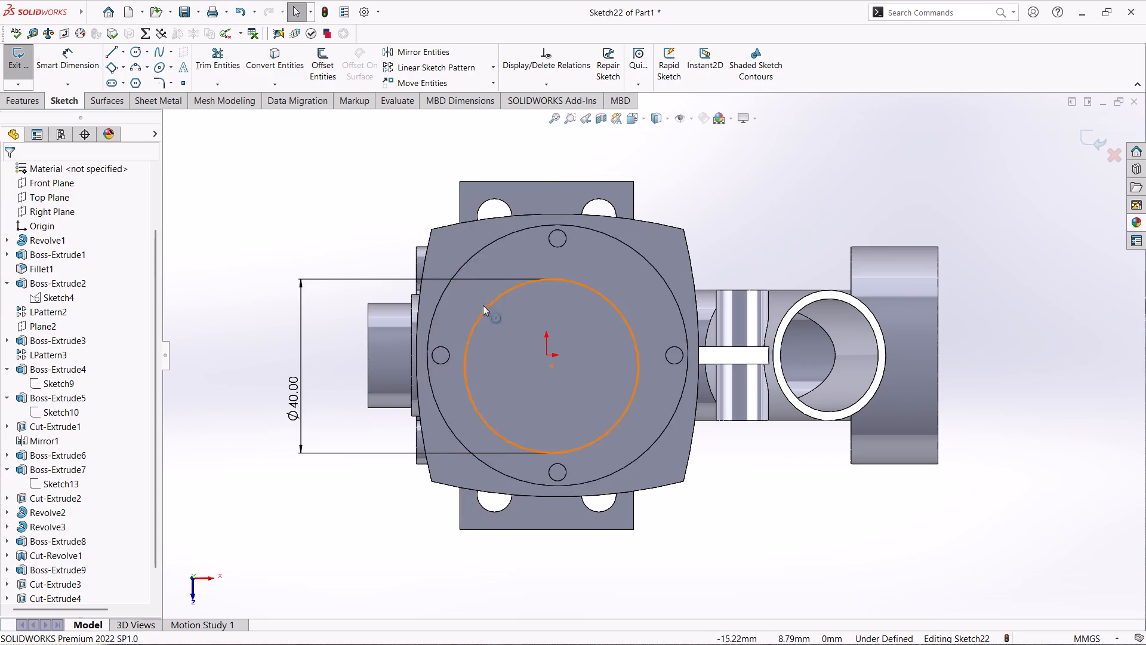
Make the 40 mm circle concentric with the head's round outer edge.
ctrl+click(479, 315)
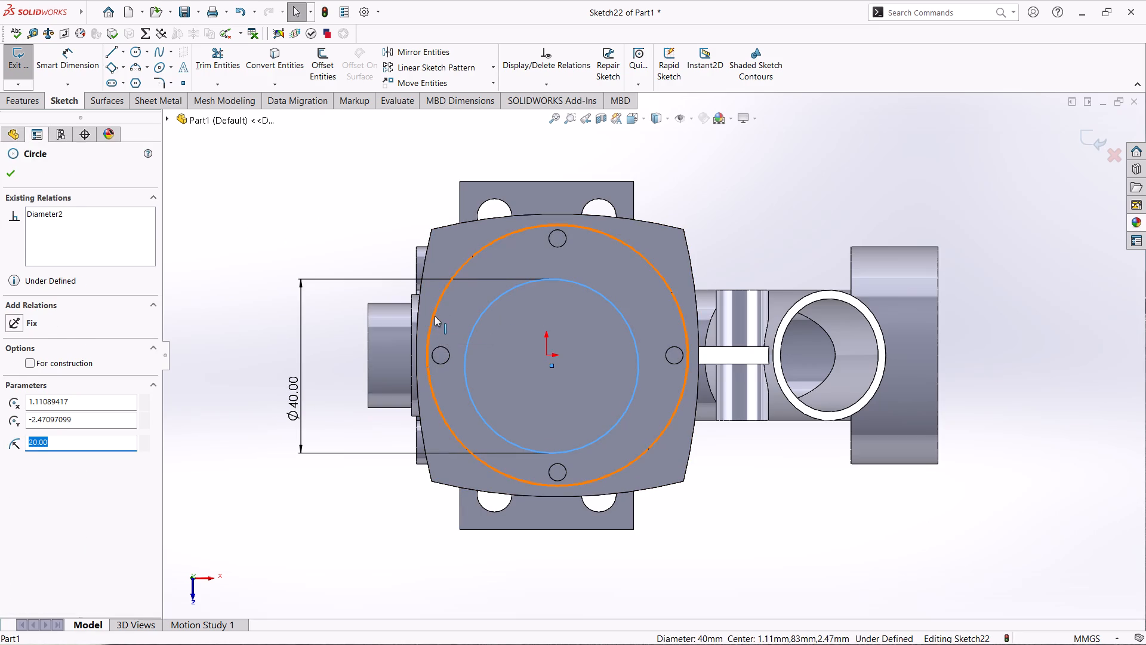
ctrl+click(435, 316)
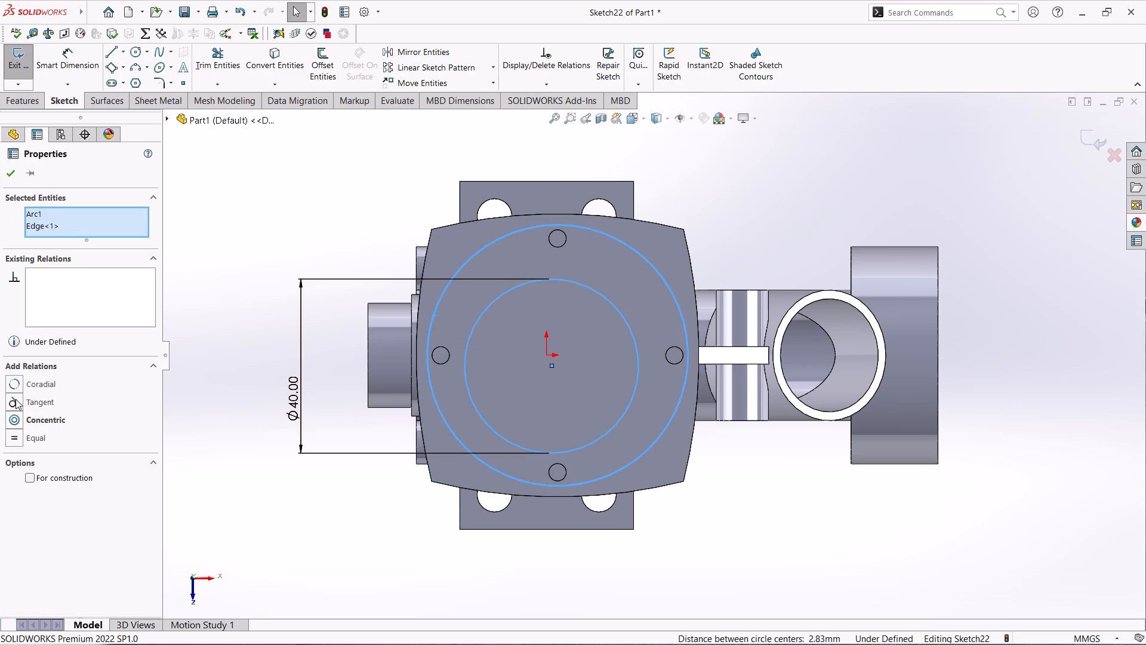
click(13, 420)
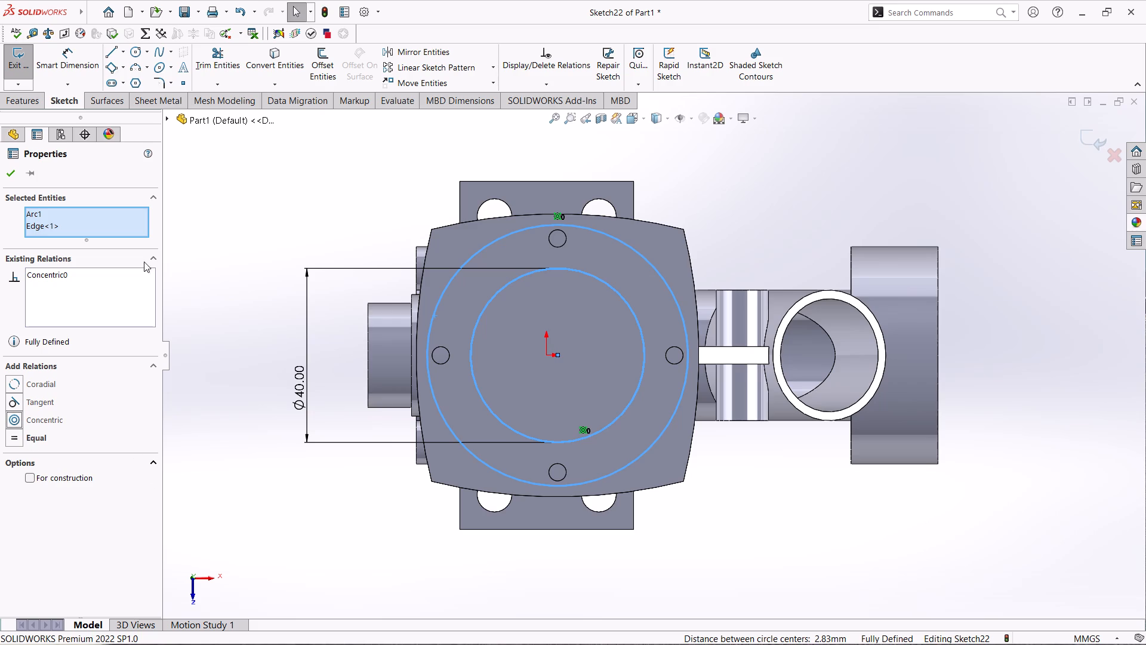
drag(11, 168, 11, 162)
click(7, 170)
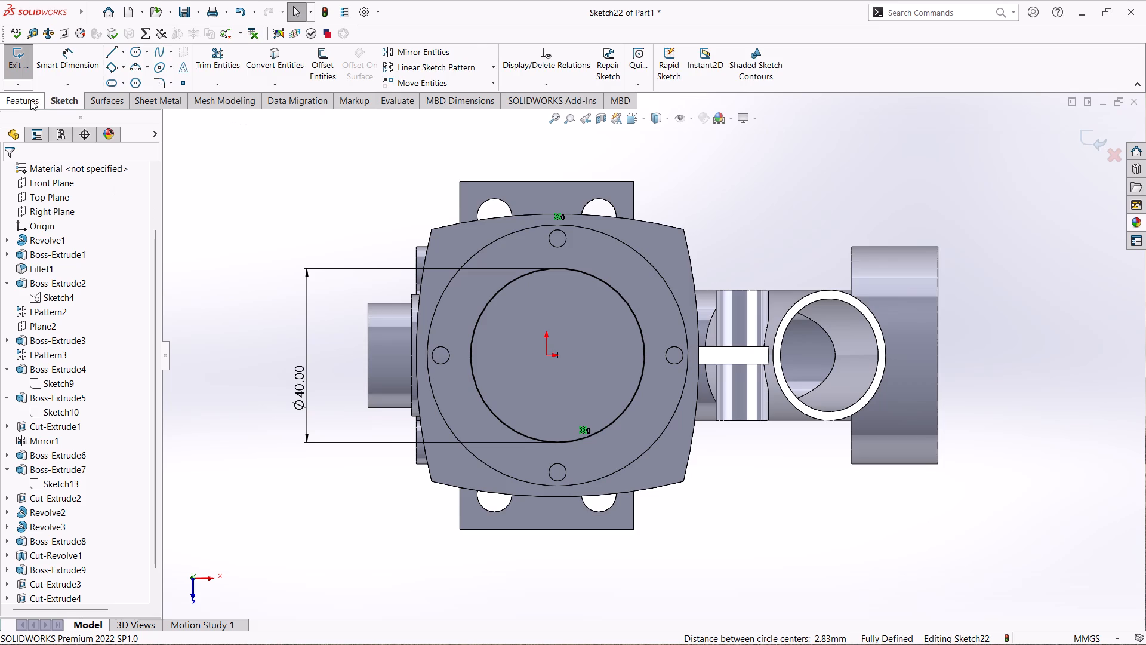
Cut-extrude the 40 mm circle Up To Surface, ending at the Top Plane, to bore the cylinder.
click(30, 100)
click(199, 64)
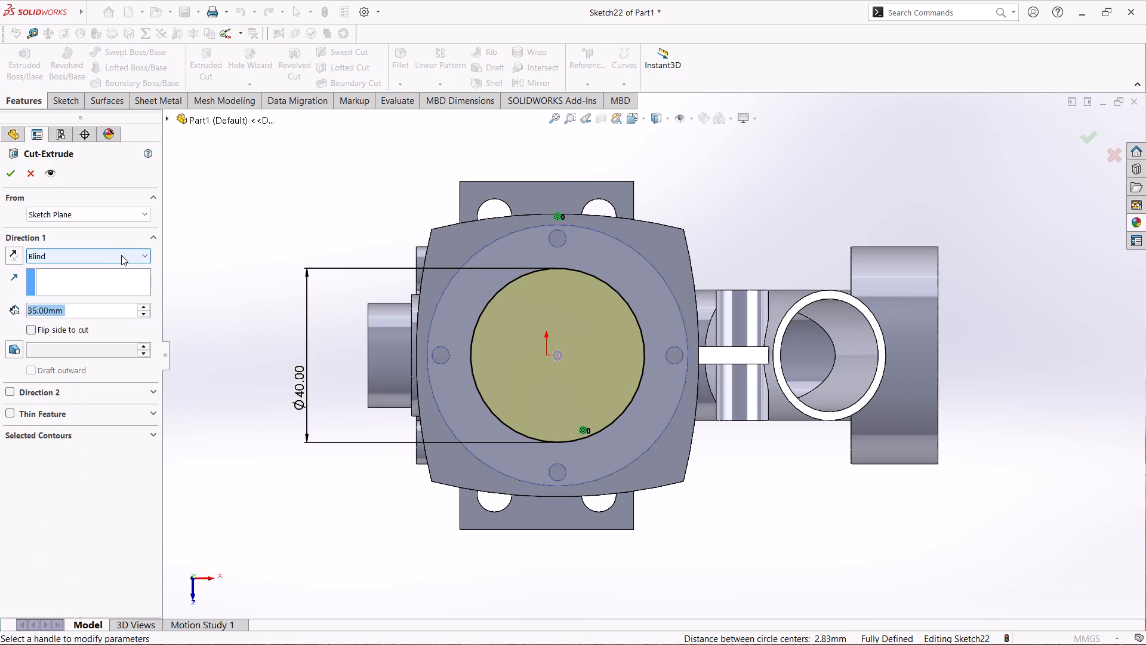
click(97, 248)
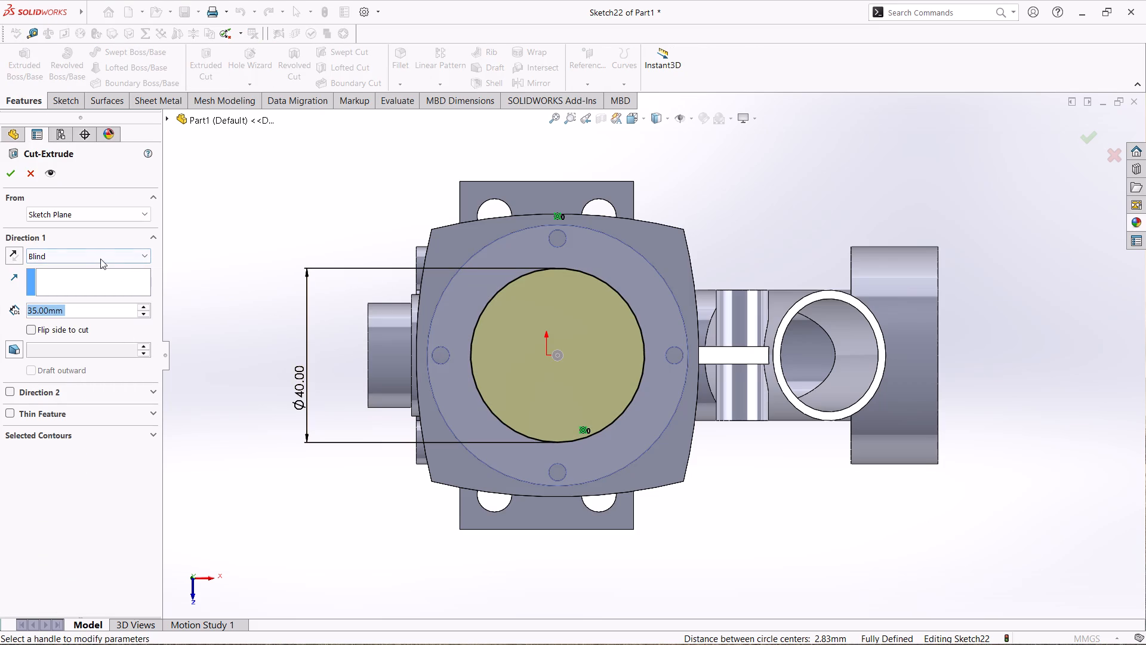
click(103, 252)
click(100, 315)
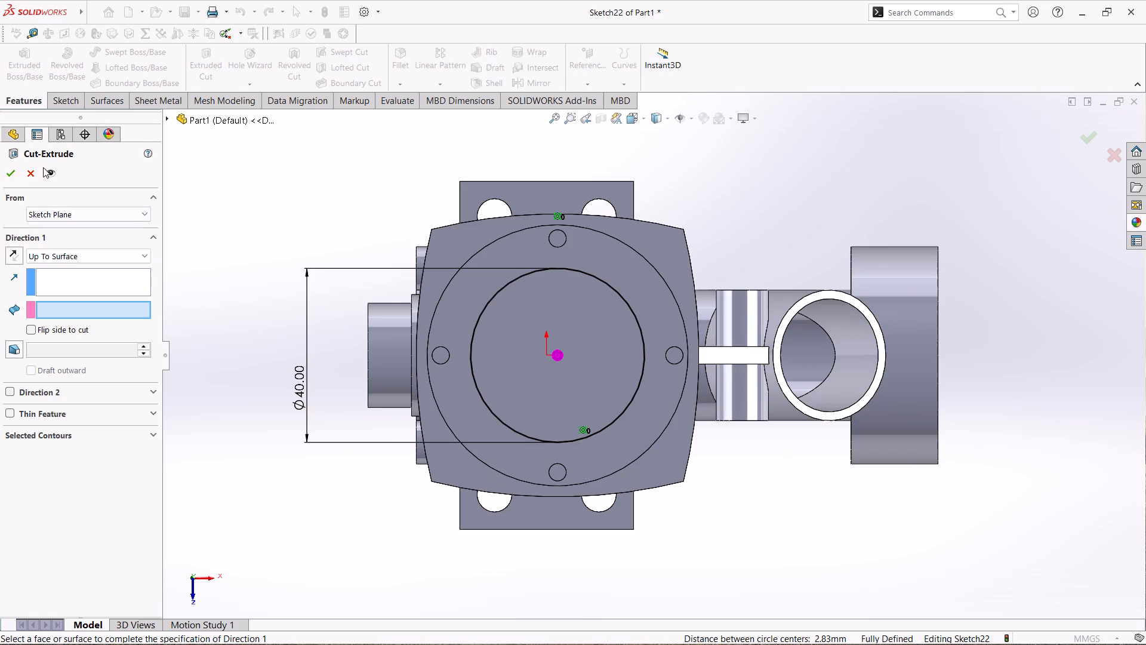
click(164, 113)
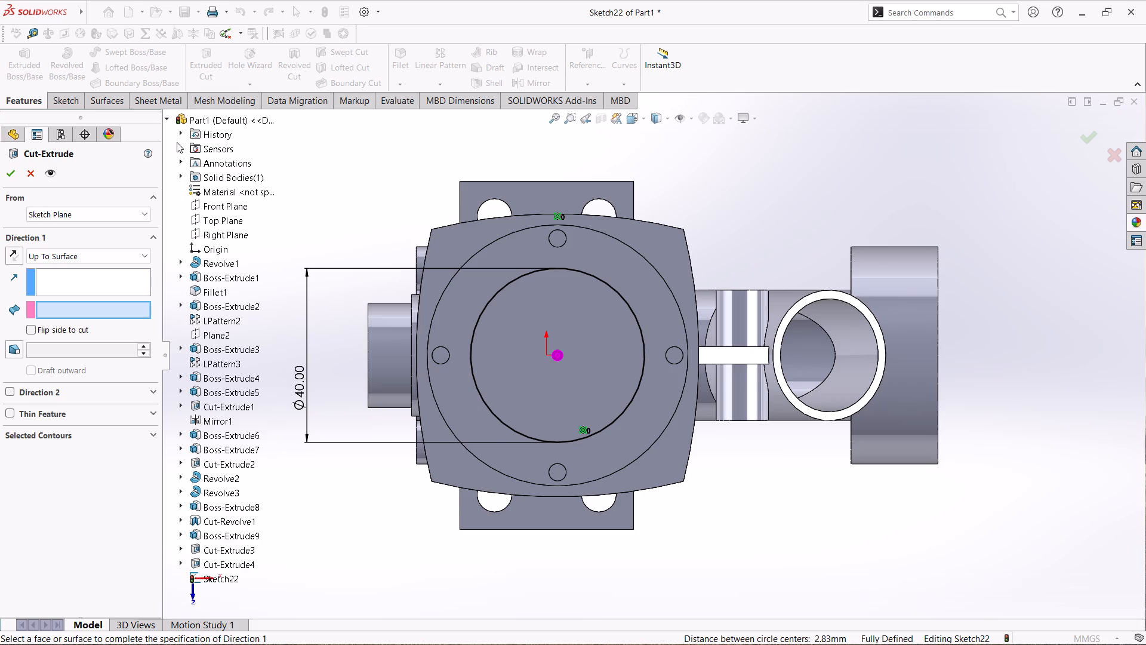
click(232, 221)
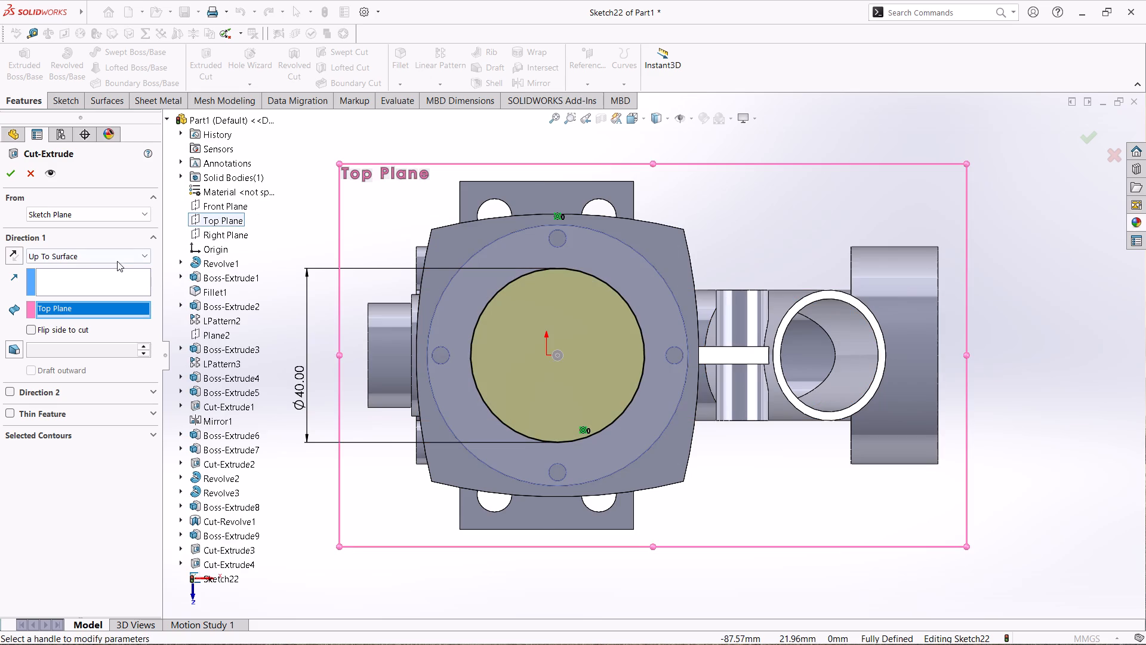
click(15, 180)
Examine the new cylinder bore from above and in a Front Plane section view.
middle_drag(830, 478, 824, 256)
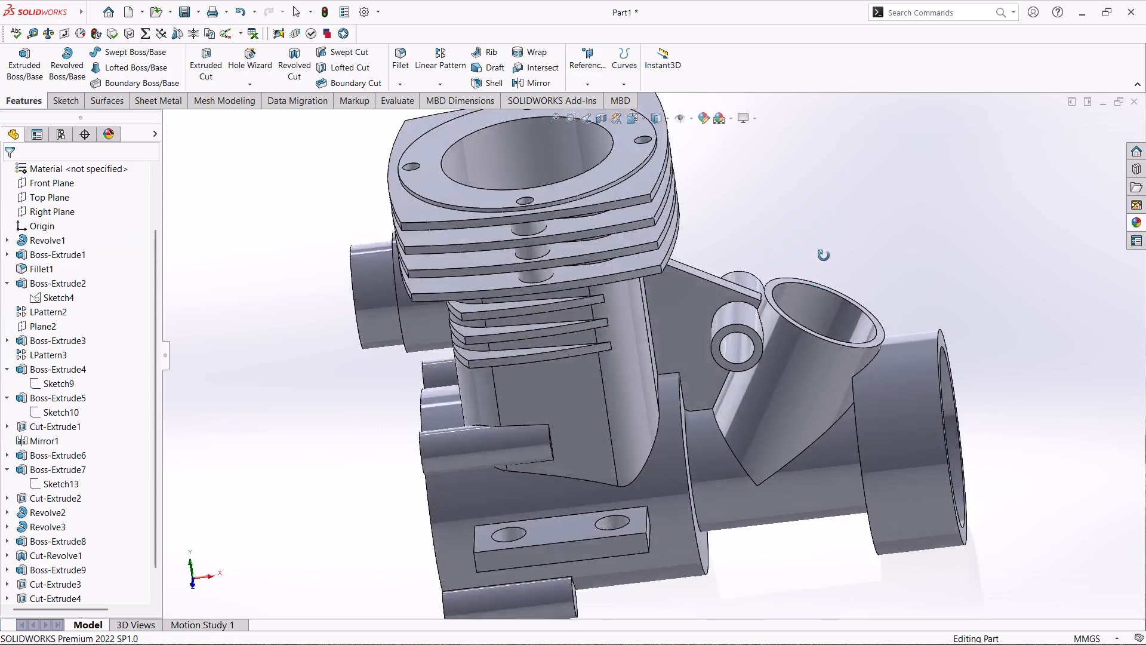
middle_drag(824, 256, 831, 320)
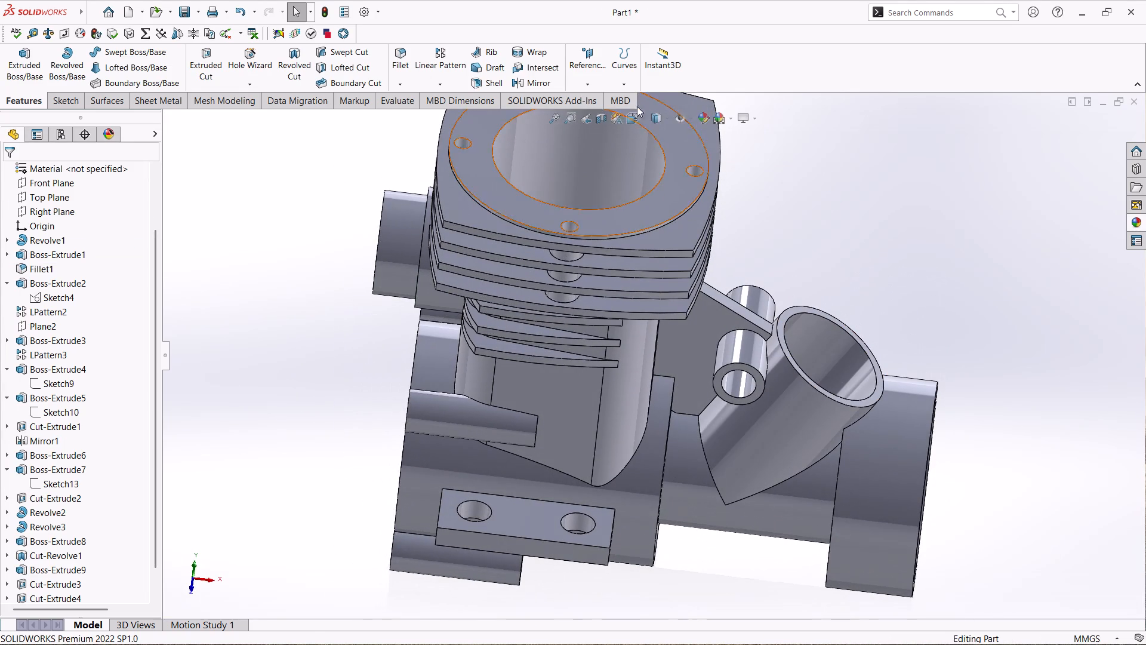
click(603, 117)
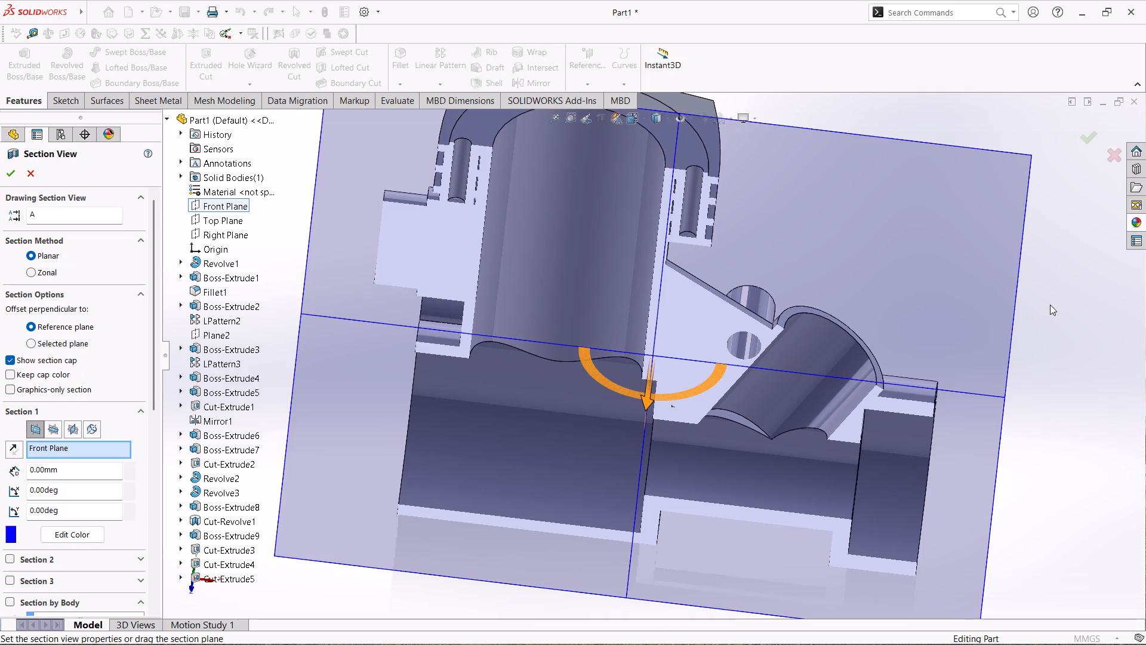
click(1052, 305)
click(31, 174)
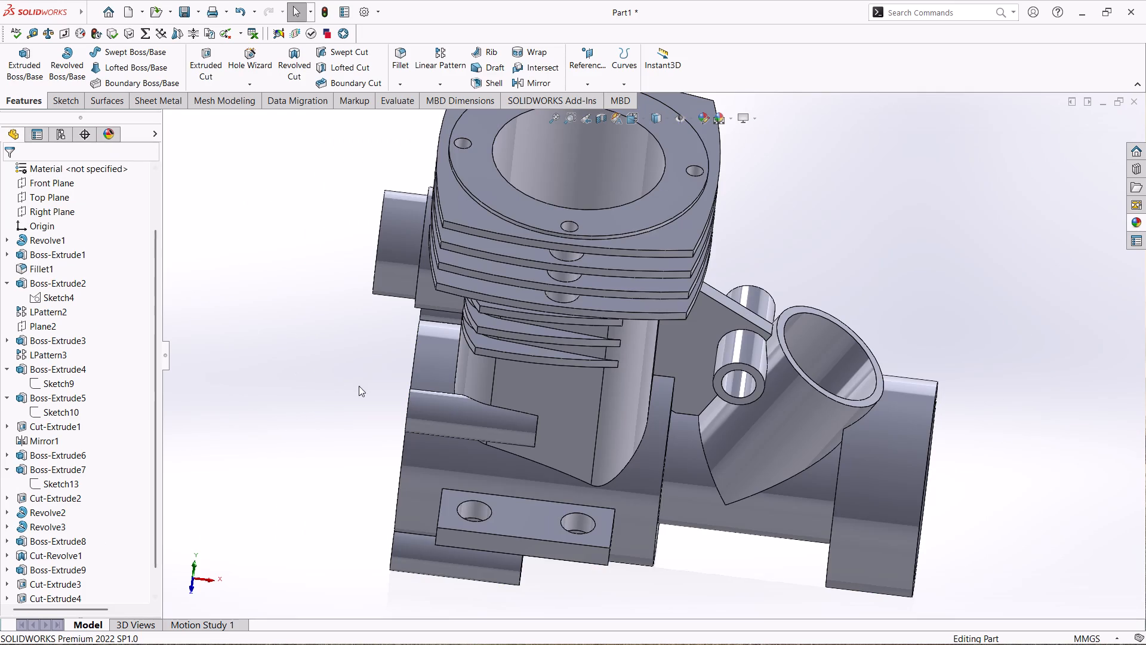
Sketch on the end face of the stepped side port below the head fins and offset its circular edge 2 mm inward.
middle_drag(346, 374, 400, 379)
click(369, 247)
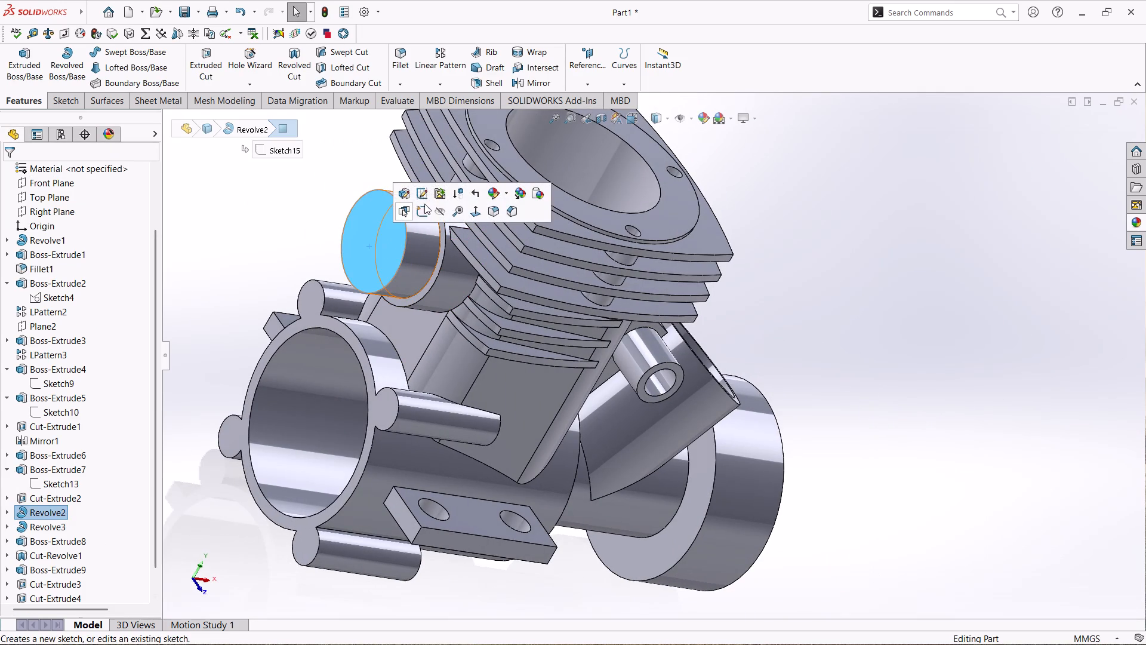
click(420, 213)
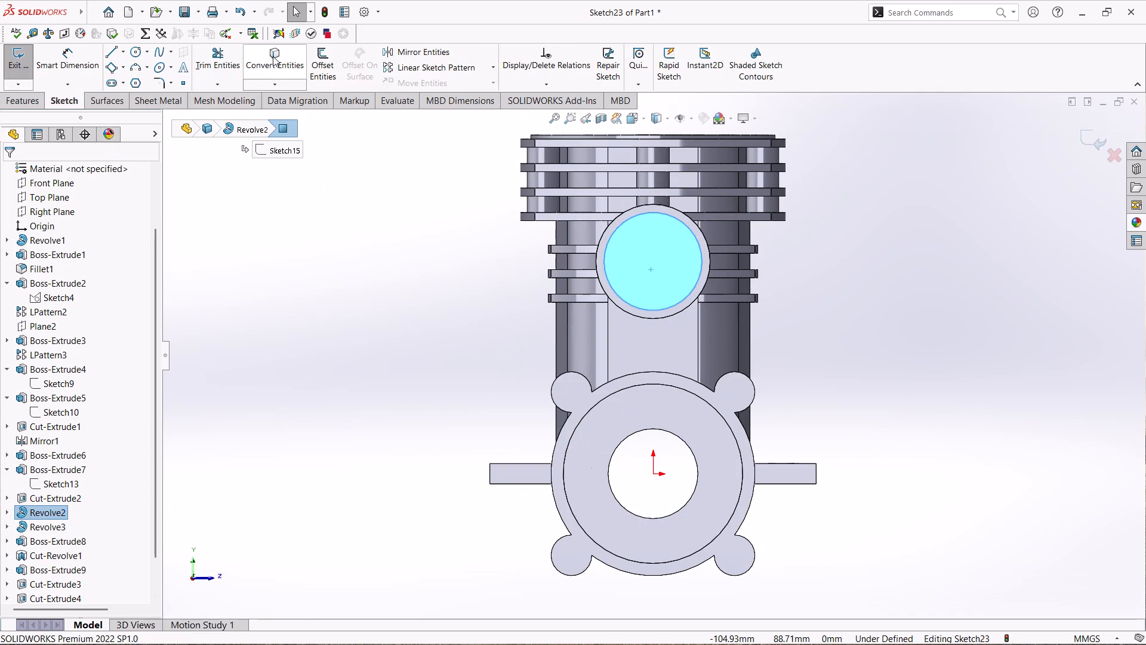
click(316, 66)
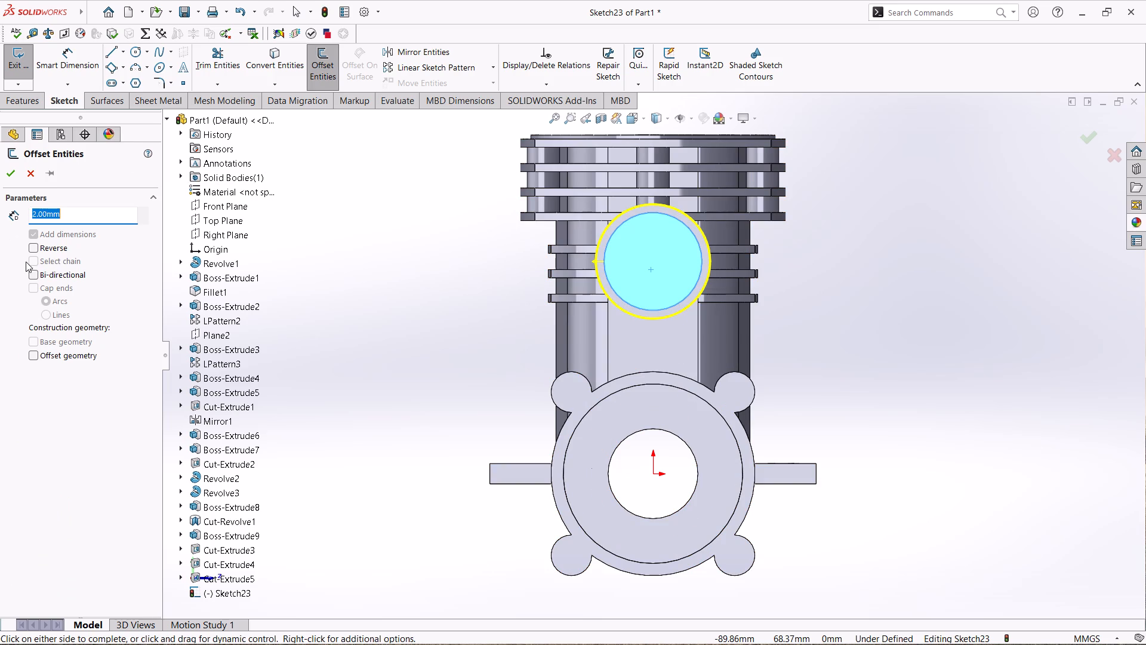
click(36, 250)
click(14, 177)
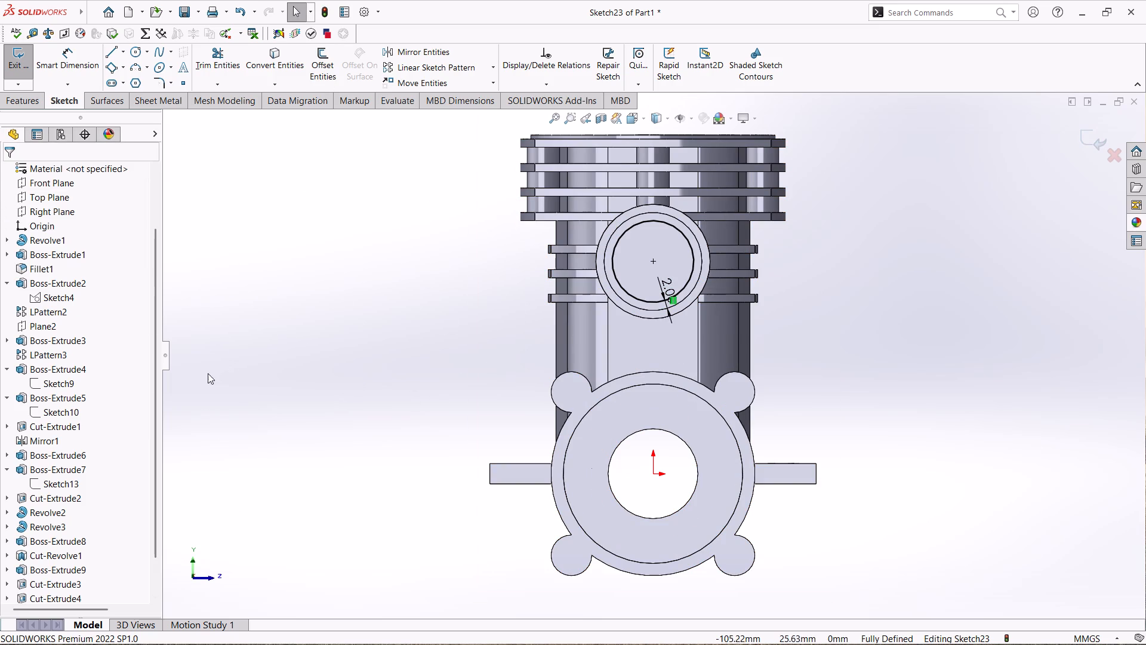
Cut-extrude the offset circle Up To Next to bore the stepped side port into the cylinder.
click(39, 100)
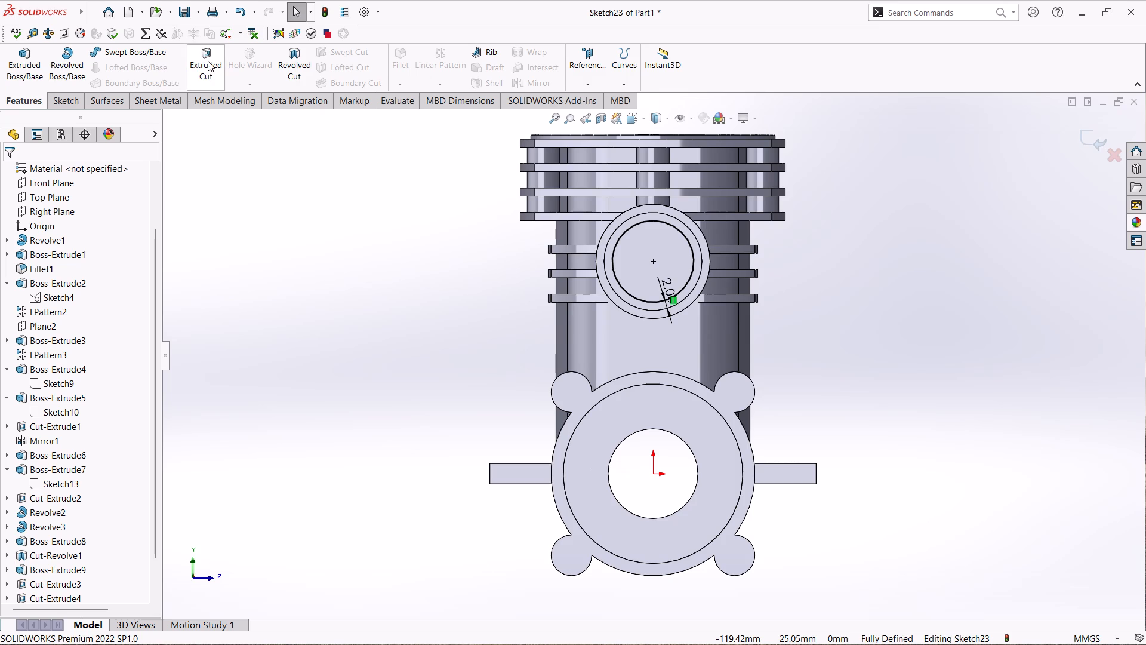
click(208, 61)
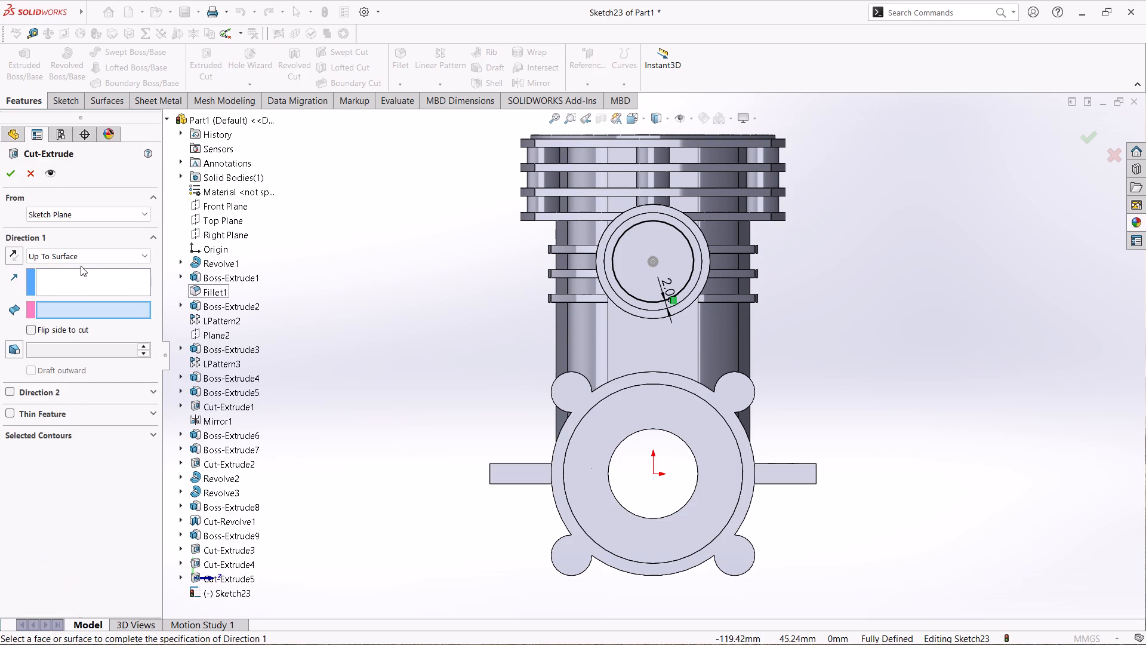
click(85, 254)
click(109, 300)
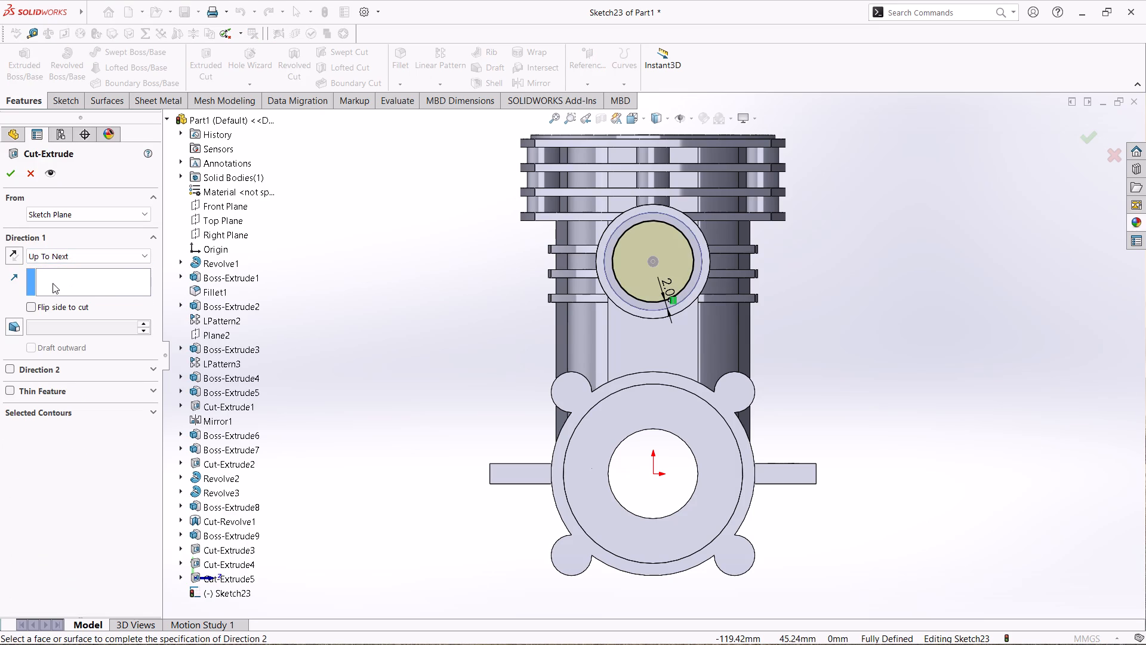
middle_drag(768, 327, 698, 381)
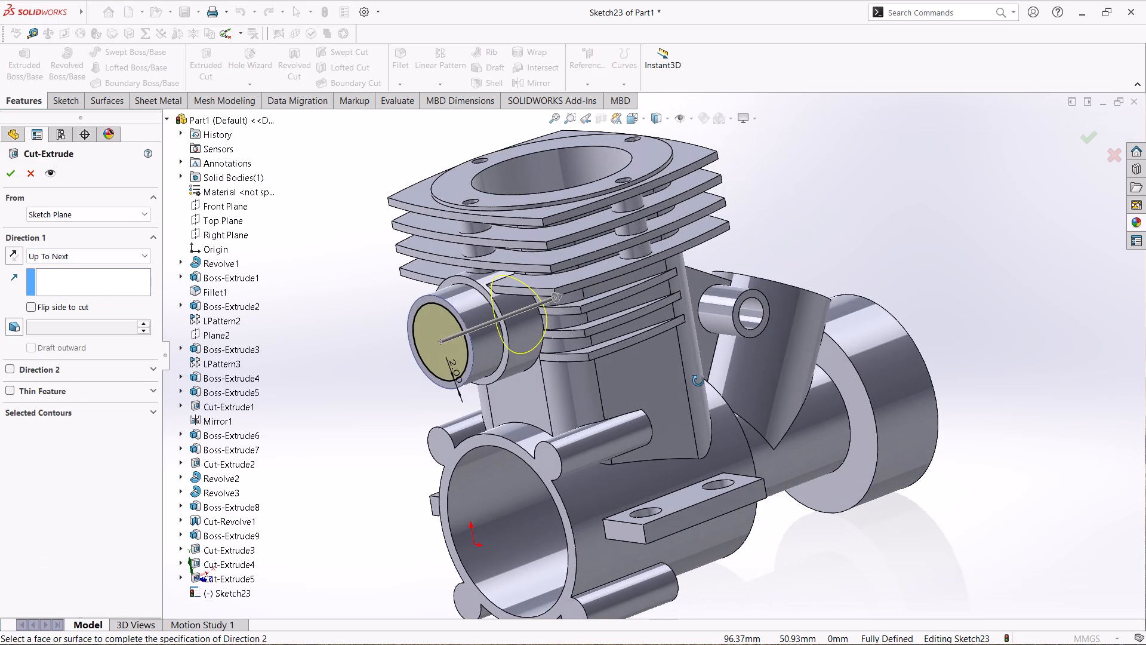
middle_drag(698, 381, 683, 368)
click(17, 176)
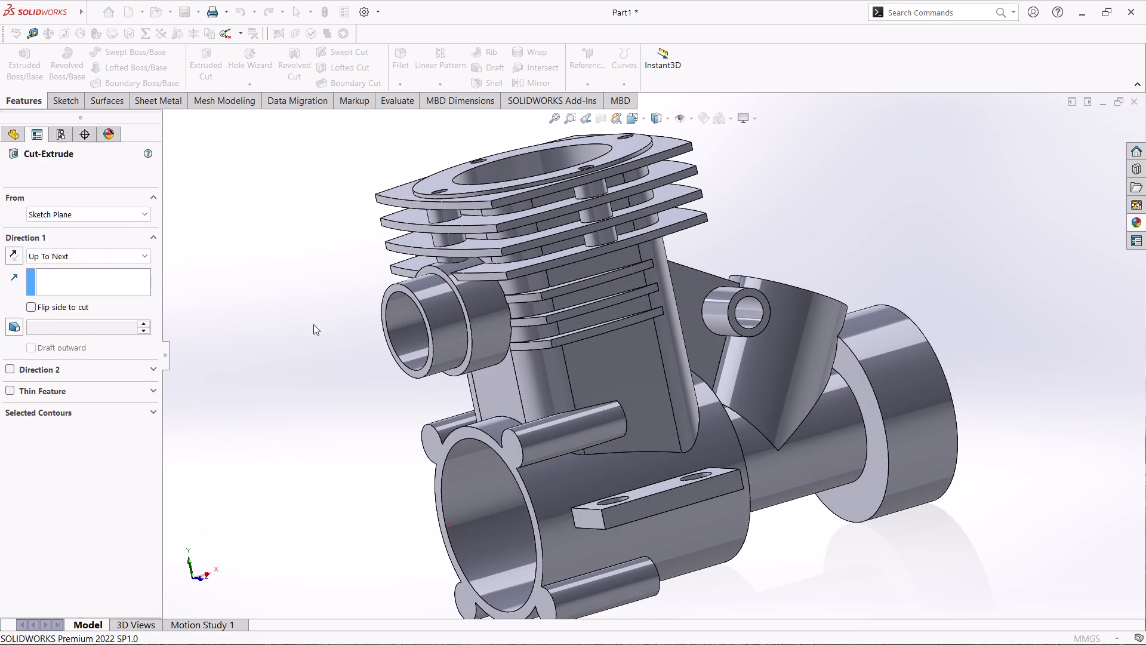
Examine the new side port bore and the part's internal passages from several angles and in a Front Plane section view.
scroll(826, 480, down, 1)
middle_drag(817, 524, 858, 490)
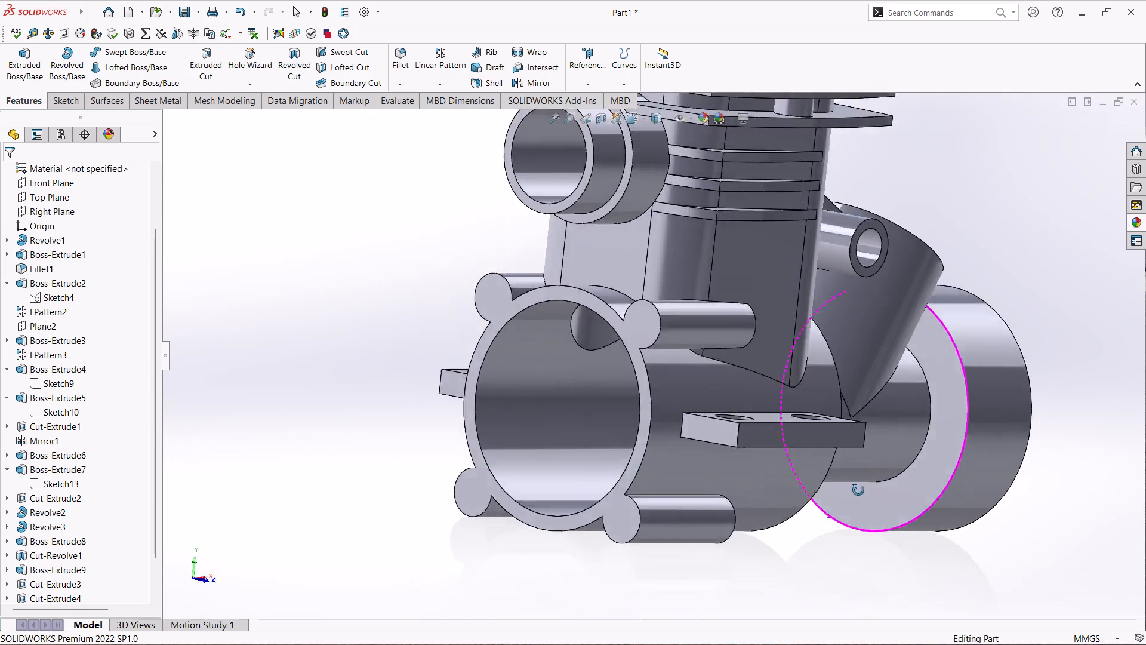
middle_drag(858, 490, 890, 503)
scroll(891, 501, up, 2)
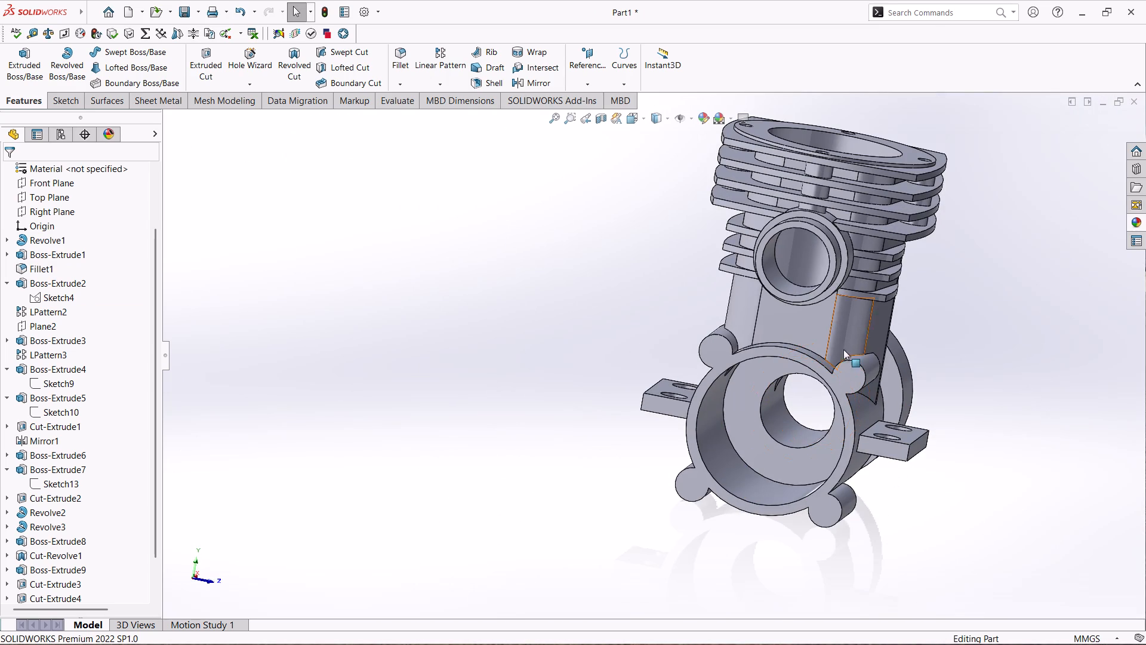
click(603, 115)
middle_drag(920, 413, 919, 417)
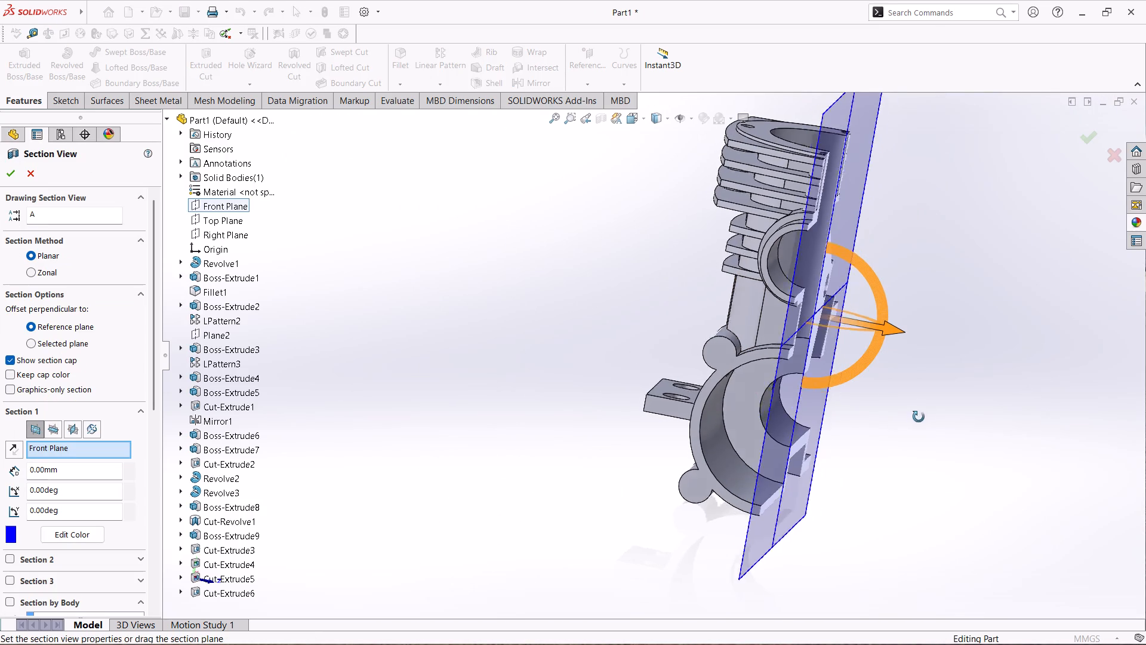
middle_drag(919, 417, 815, 450)
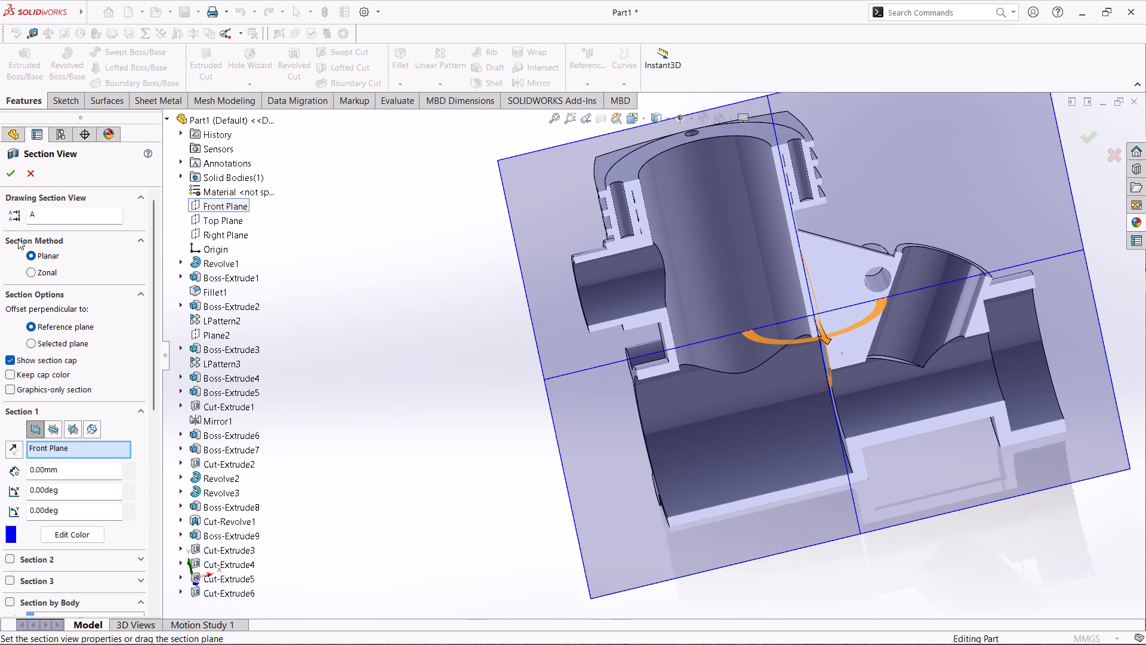
drag(5, 170, 82, 222)
click(36, 174)
Review which geometry belongs to Cut-Extrude3, Cut-Revolve1, Boss-Extrude8, Revolve3 and Revolve2.
scroll(132, 446, down, 4)
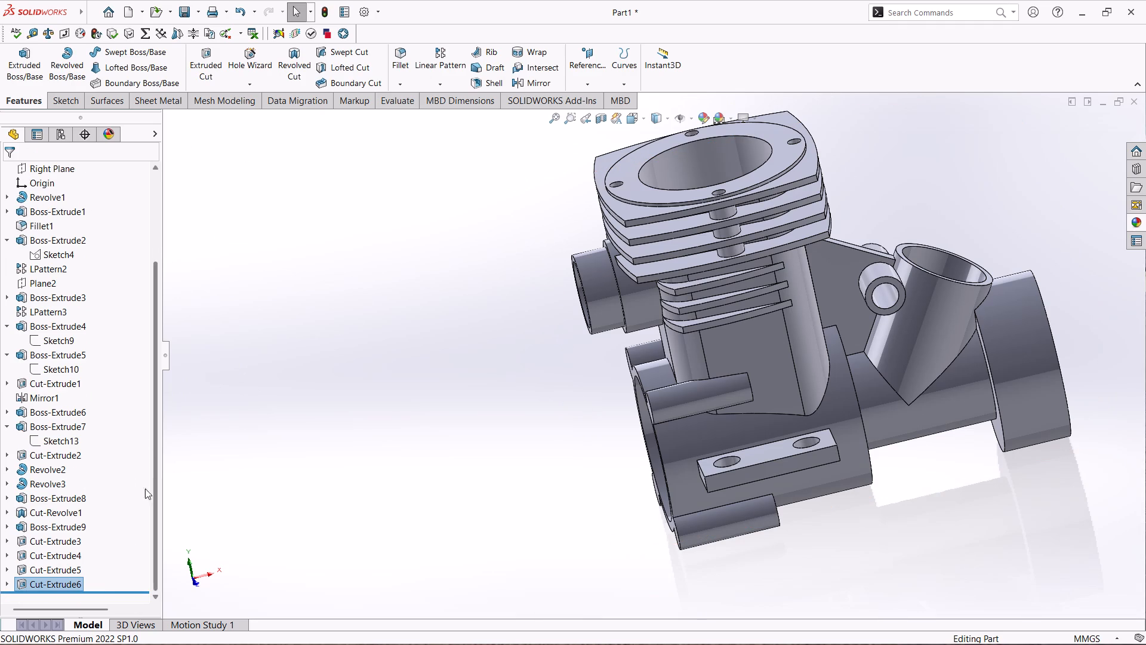
click(64, 537)
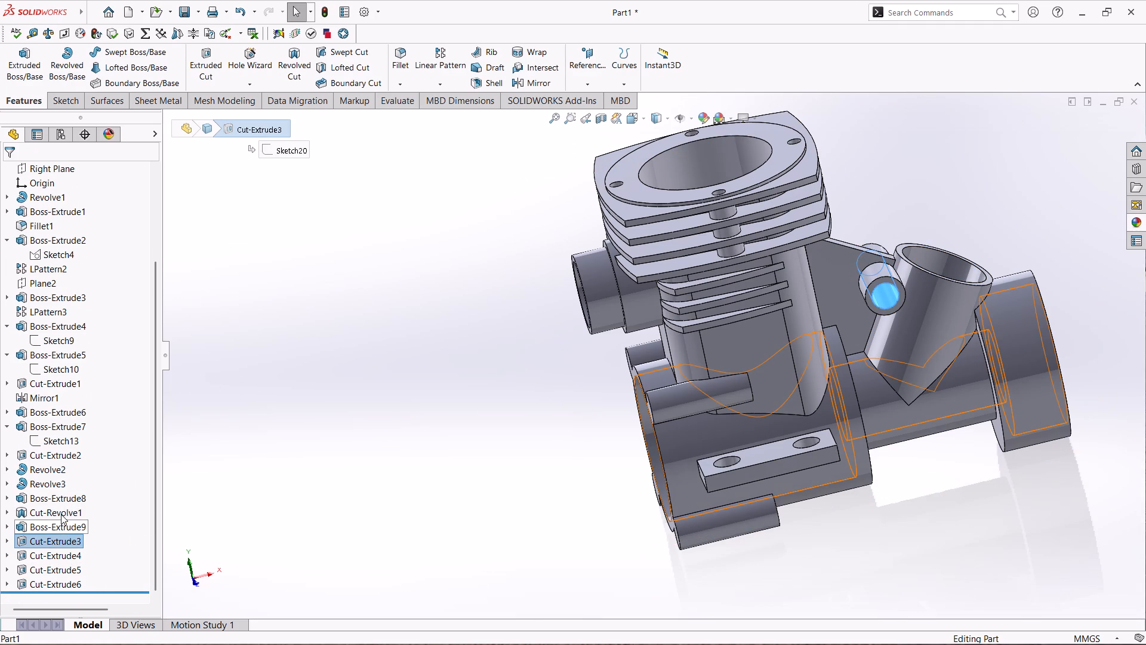
click(61, 514)
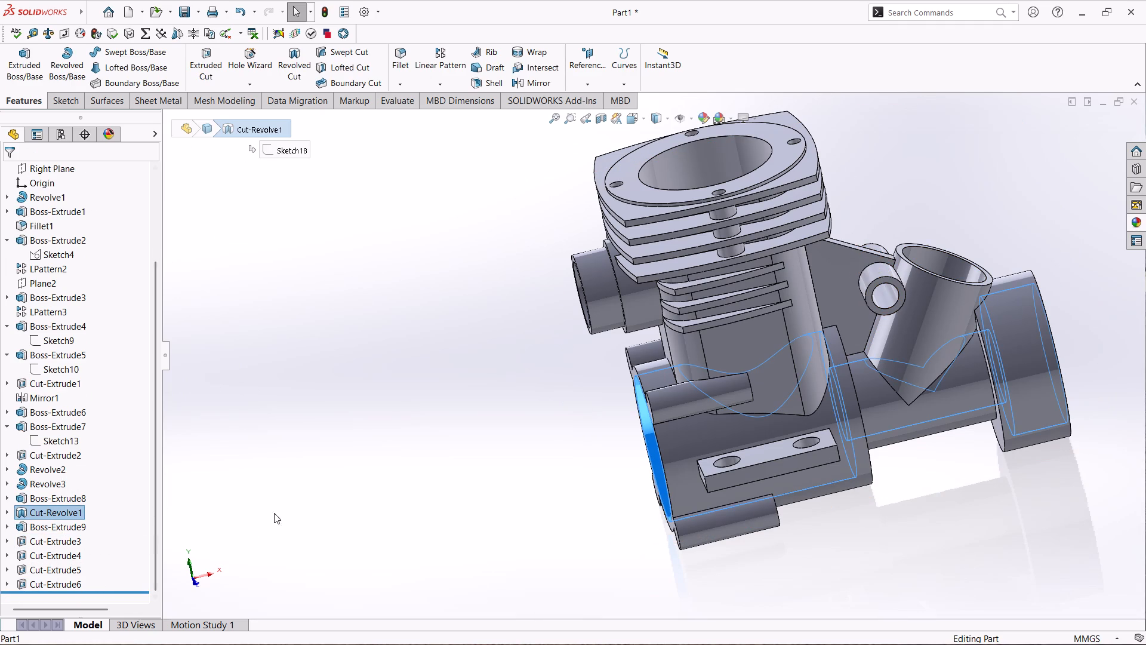
middle_drag(340, 490, 322, 494)
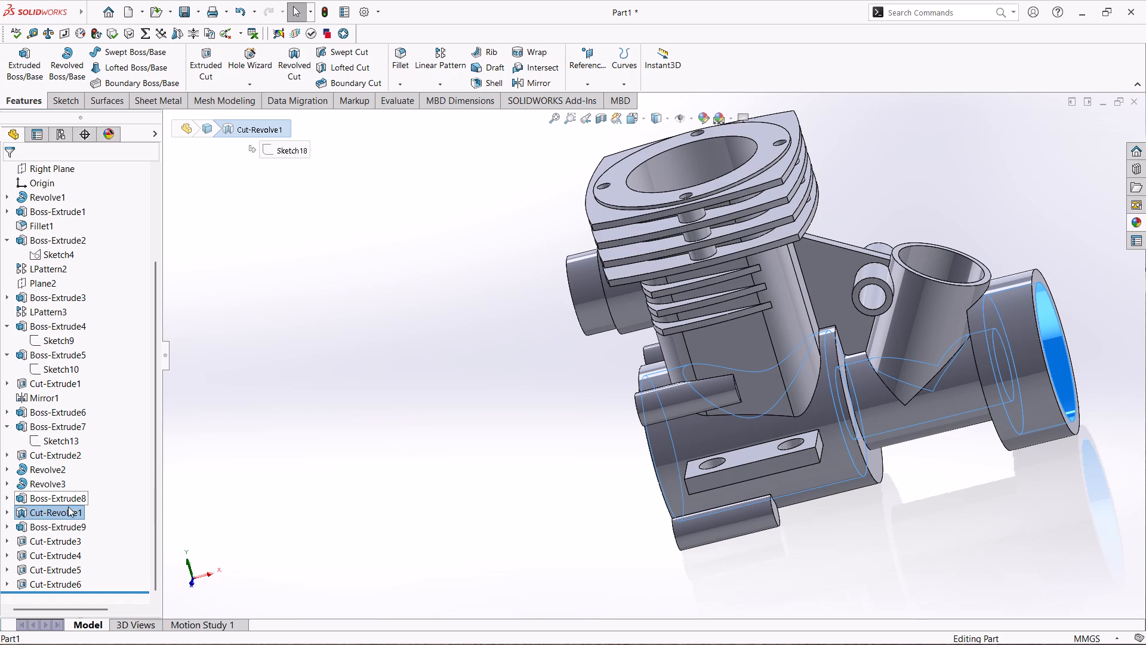
click(70, 500)
click(44, 482)
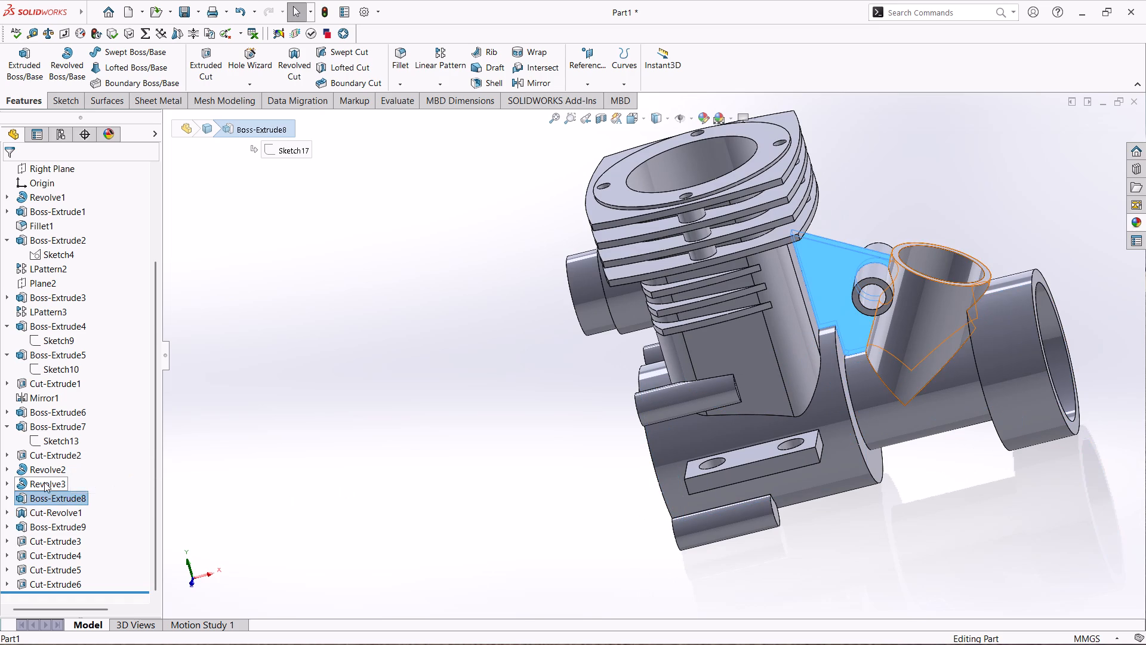
click(37, 472)
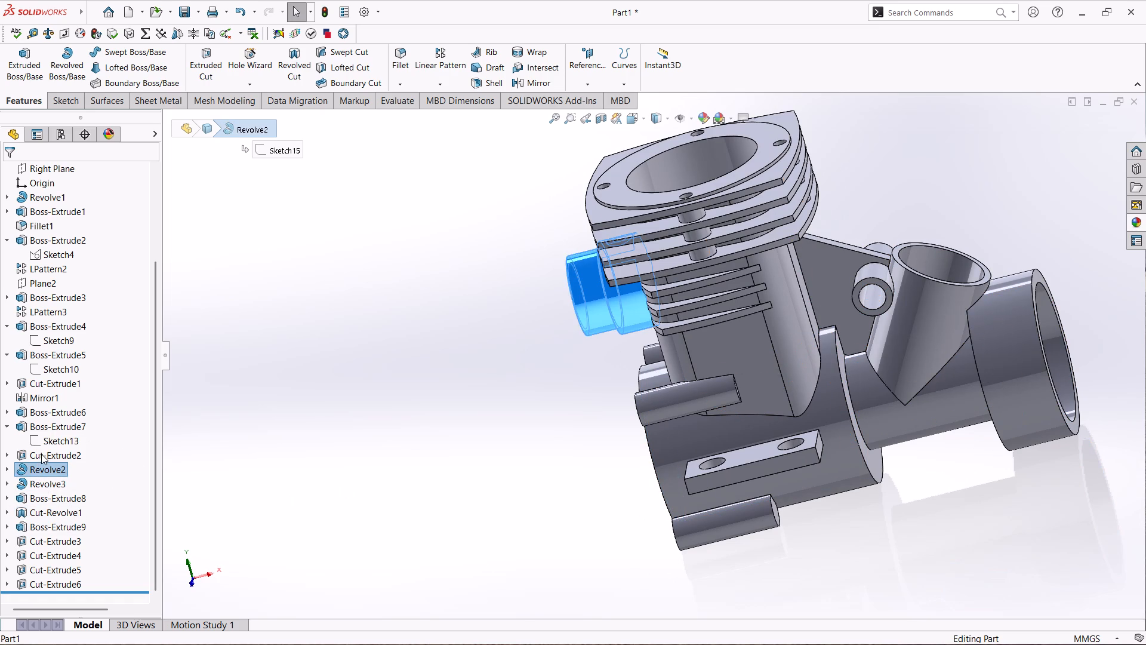
Apply a white colour to Cut-Extrude1 through Cut-Extrude6 and Cut-Revolve1 together.
click(41, 454)
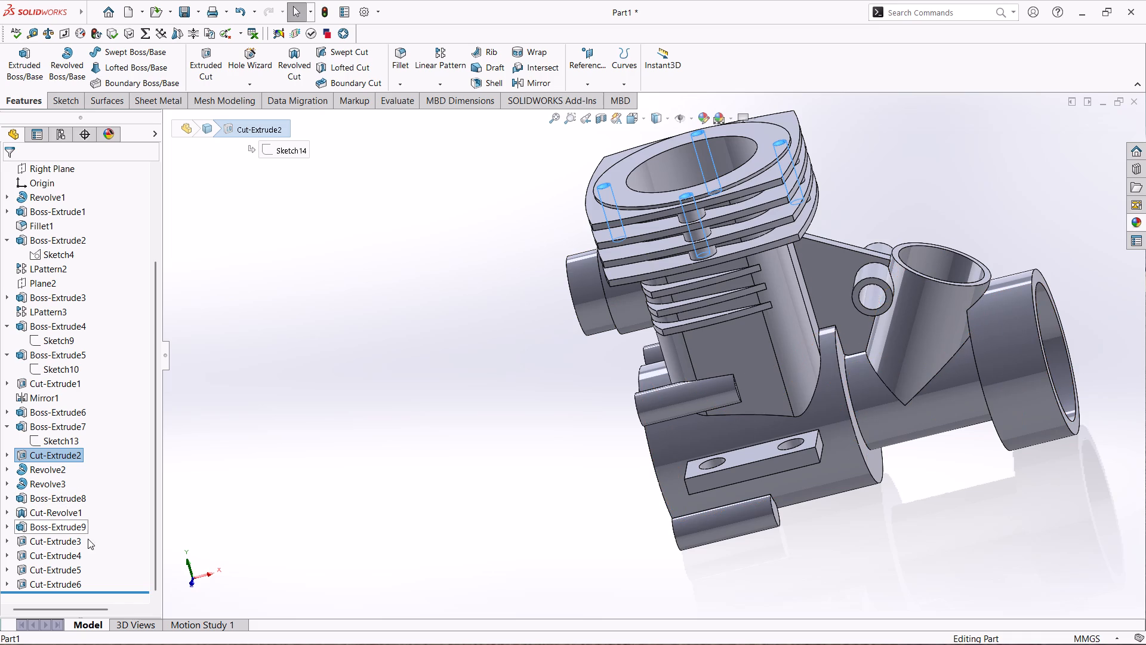
ctrl+click(65, 512)
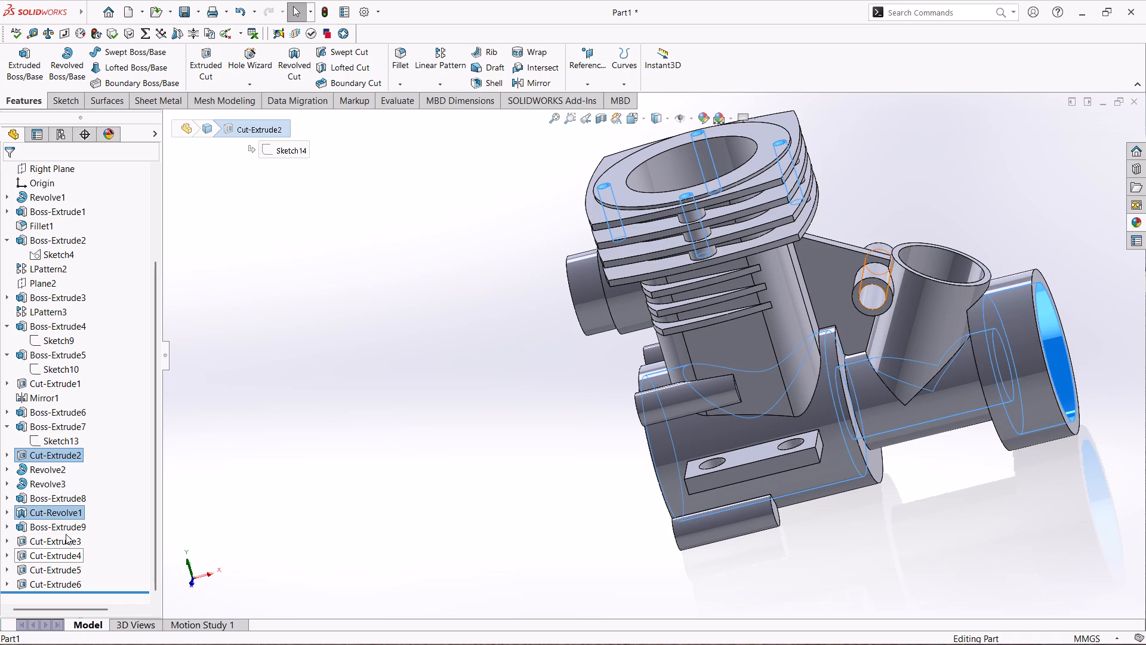
ctrl+click(69, 539)
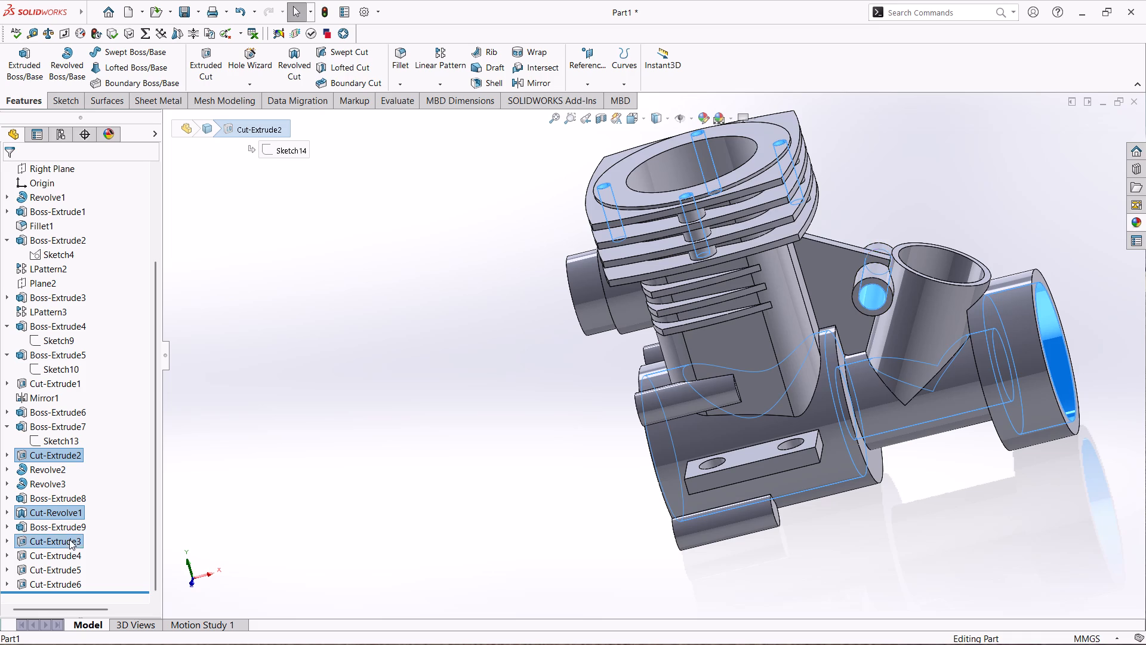
ctrl+click(71, 557)
ctrl+click(74, 574)
ctrl+click(82, 592)
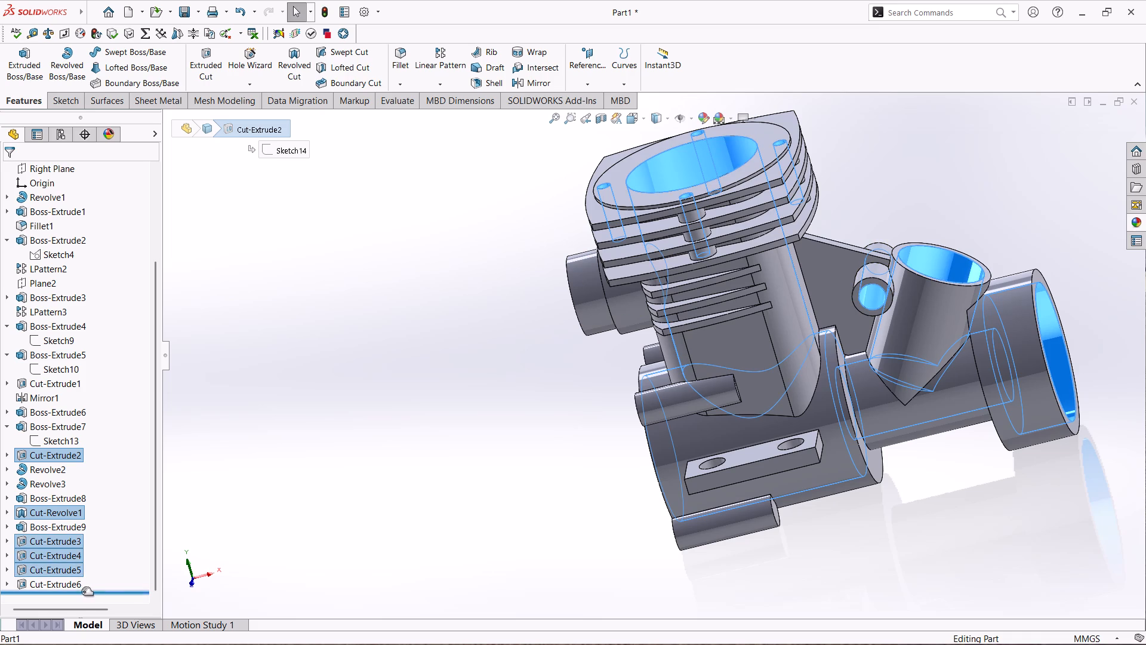
ctrl+click(66, 582)
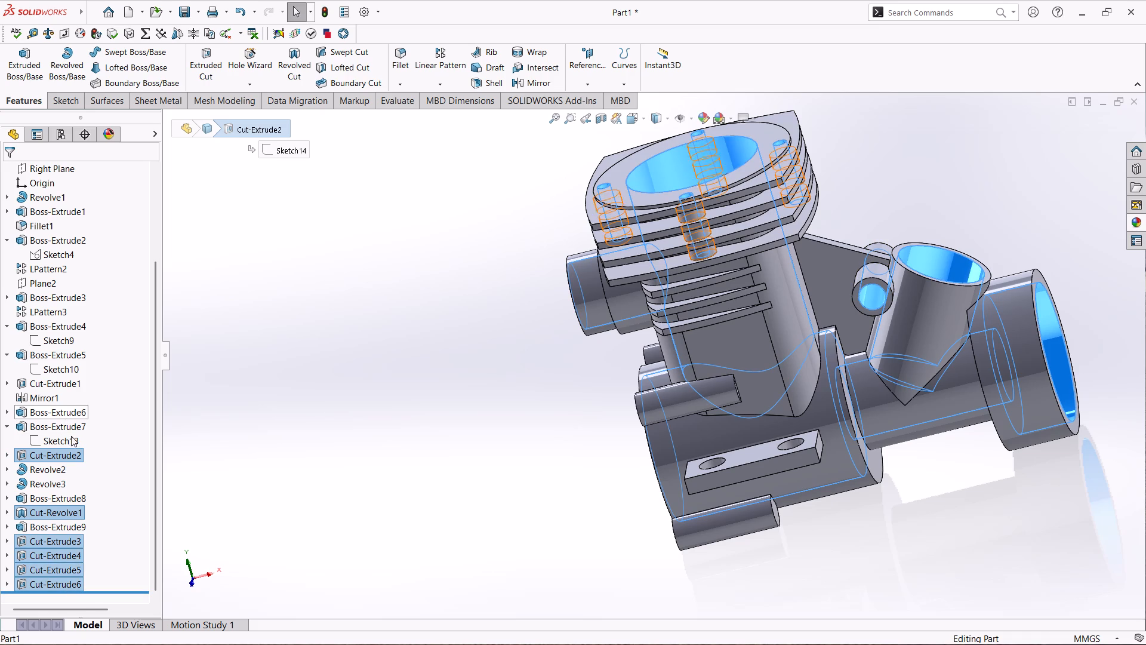
ctrl+click(54, 382)
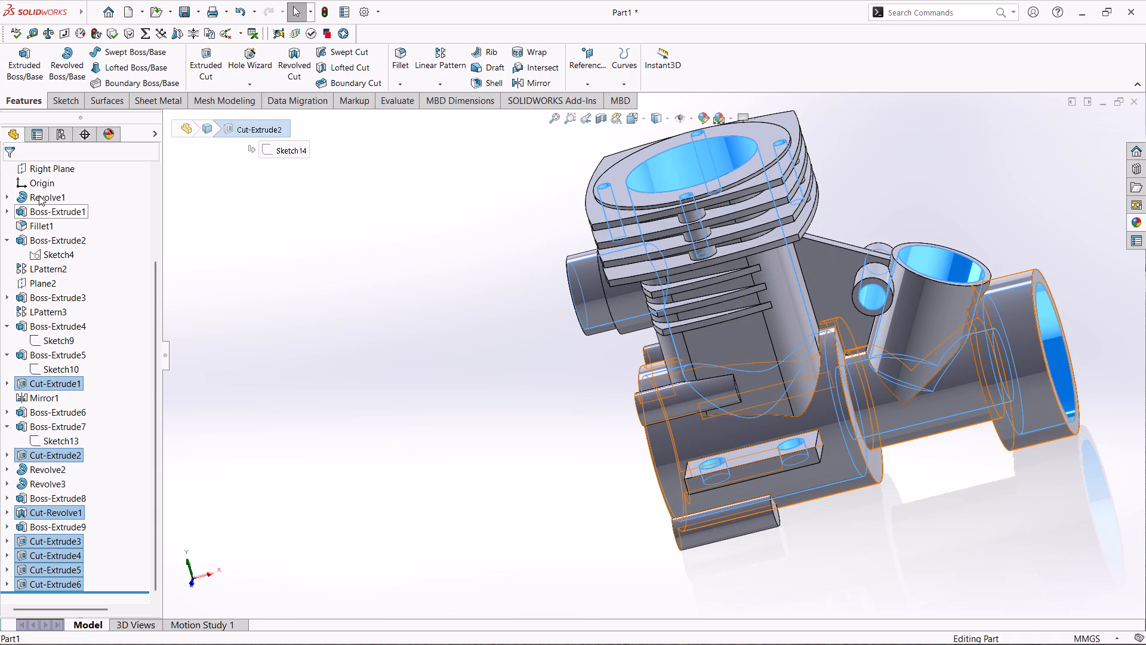
click(702, 116)
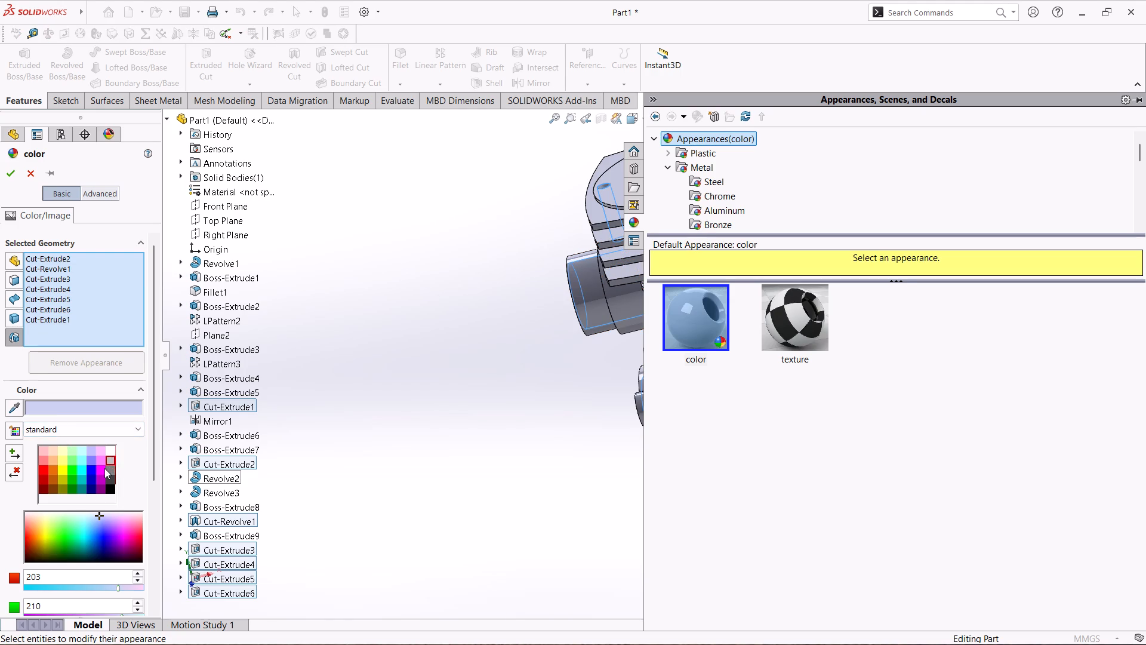
click(110, 454)
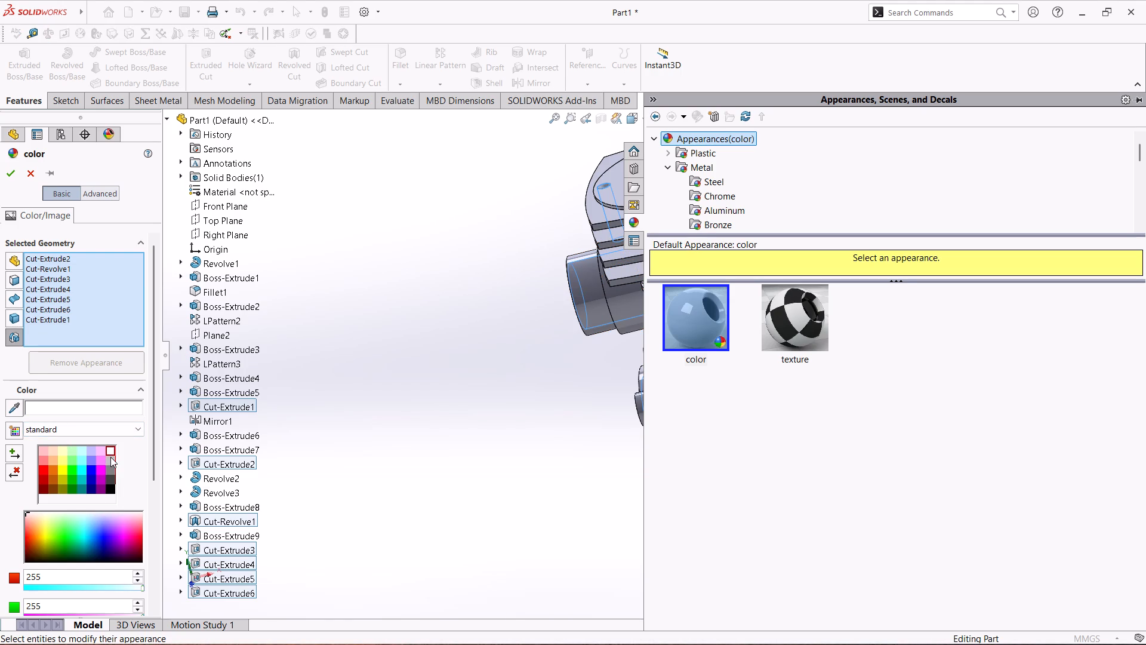
click(110, 457)
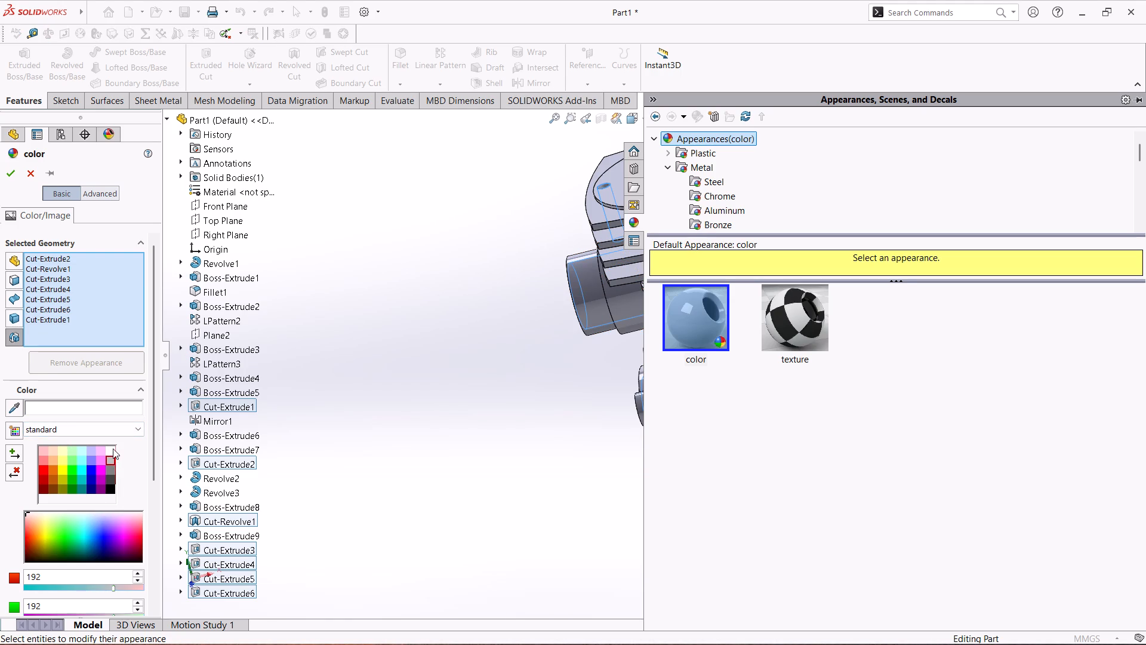
click(113, 449)
middle_drag(466, 447, 436, 457)
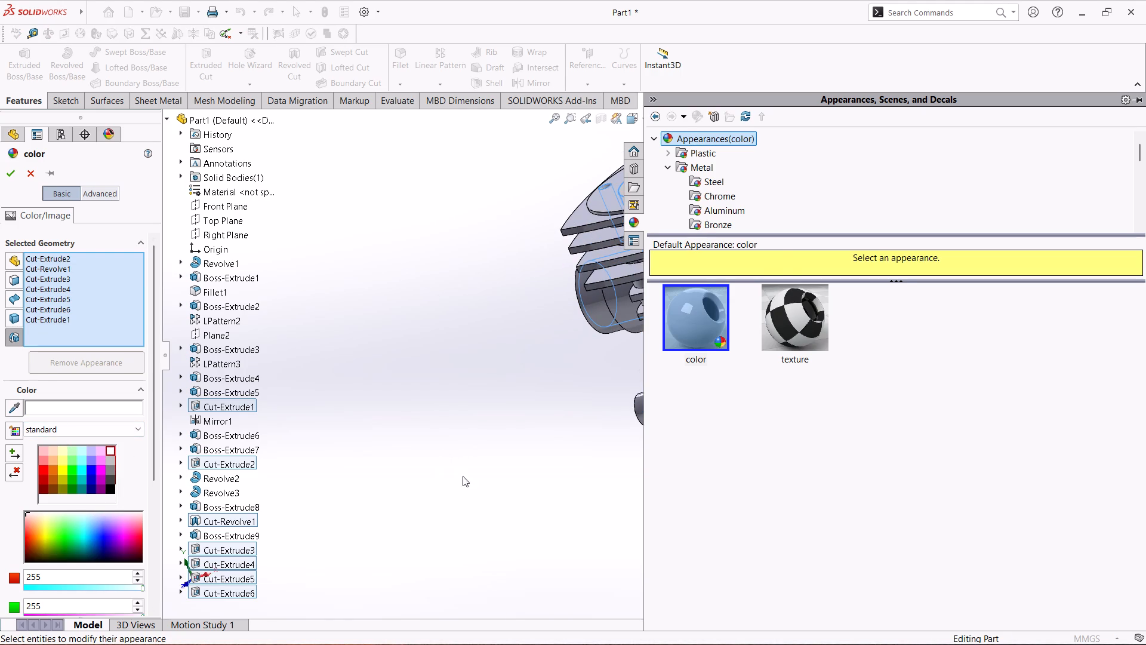
click(505, 484)
middle_drag(803, 472, 862, 552)
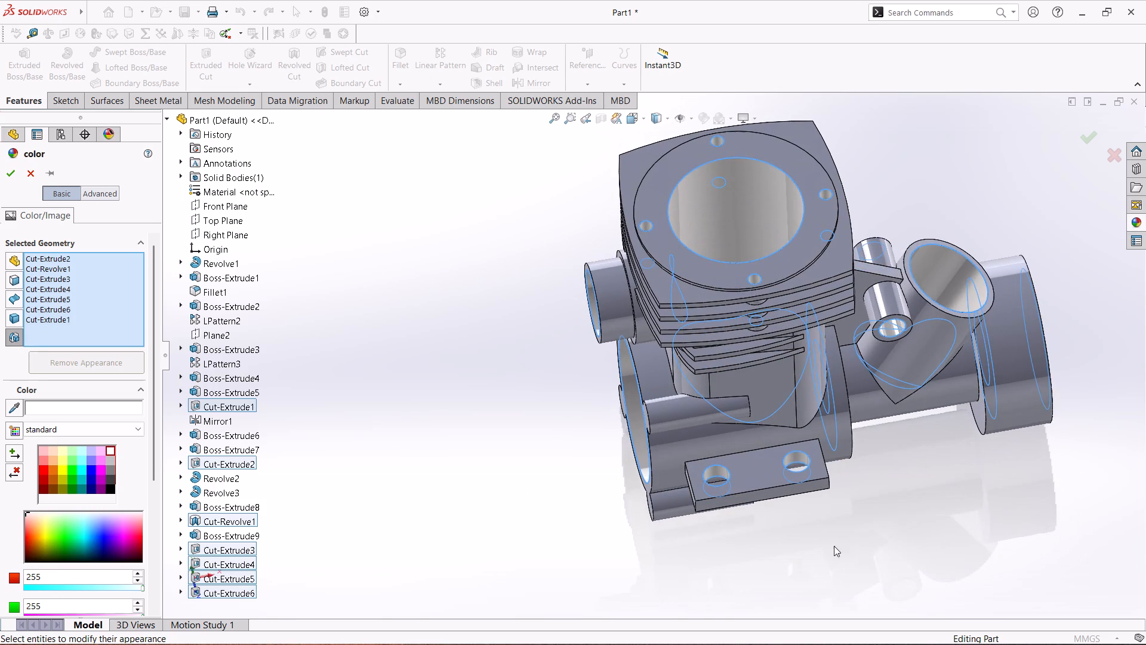
click(13, 174)
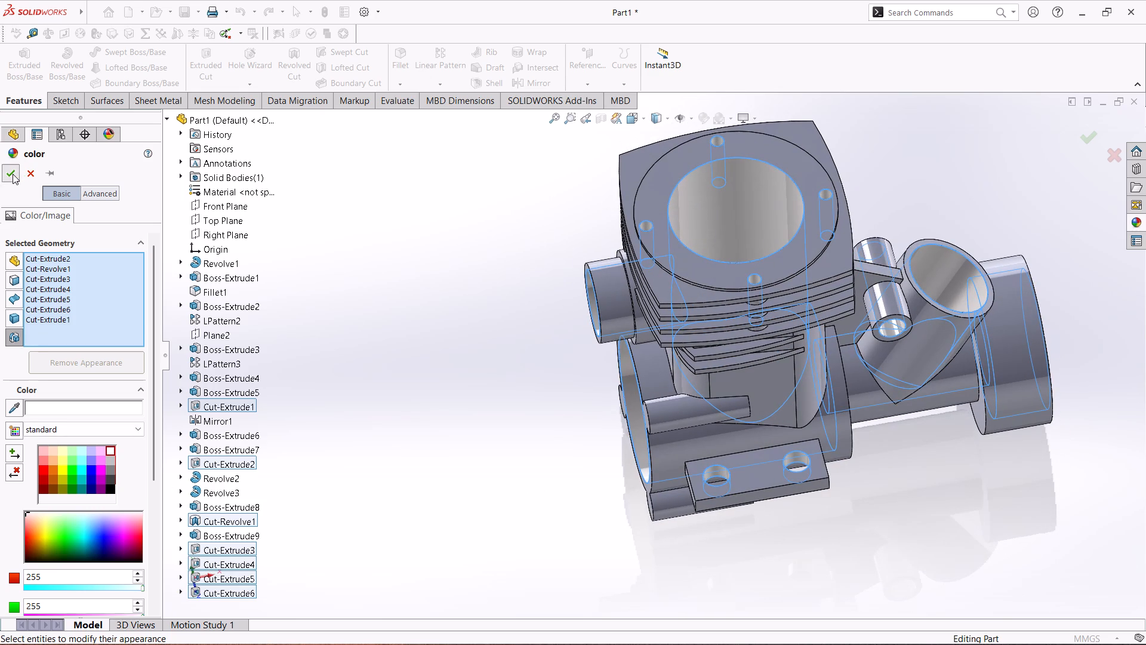
Examine the coloured bores and holes from several angles around the part.
scroll(569, 469, down, 1)
middle_drag(568, 475, 533, 447)
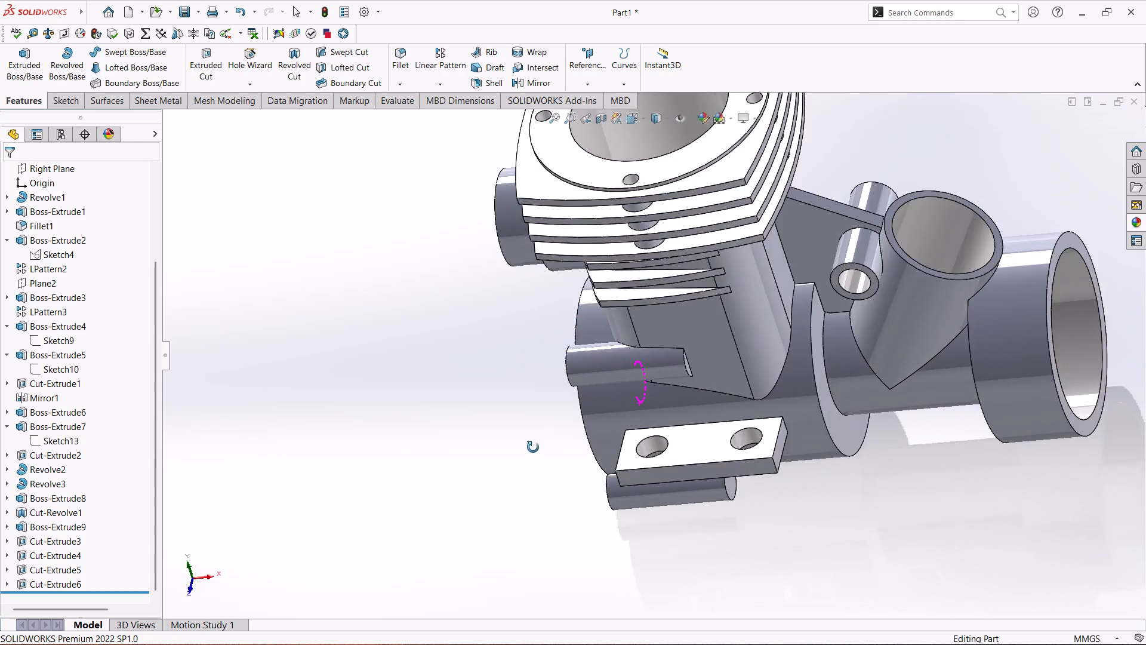
middle_drag(533, 447, 670, 450)
click(522, 501)
middle_drag(867, 532, 867, 531)
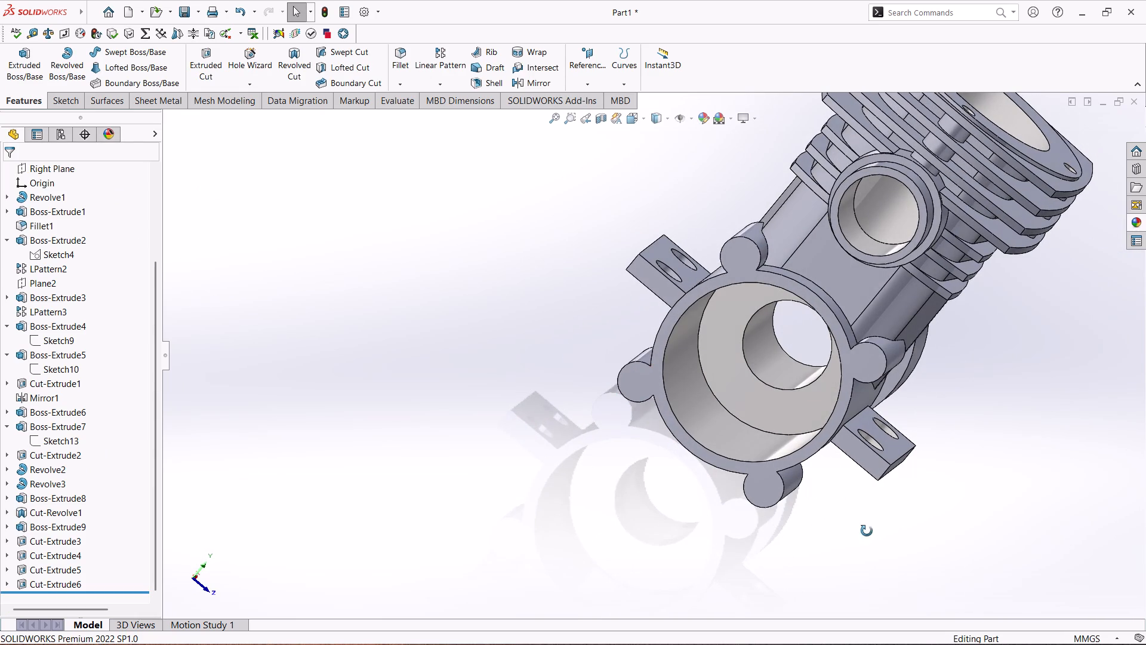
middle_drag(867, 531, 738, 542)
scroll(701, 503, up, 1)
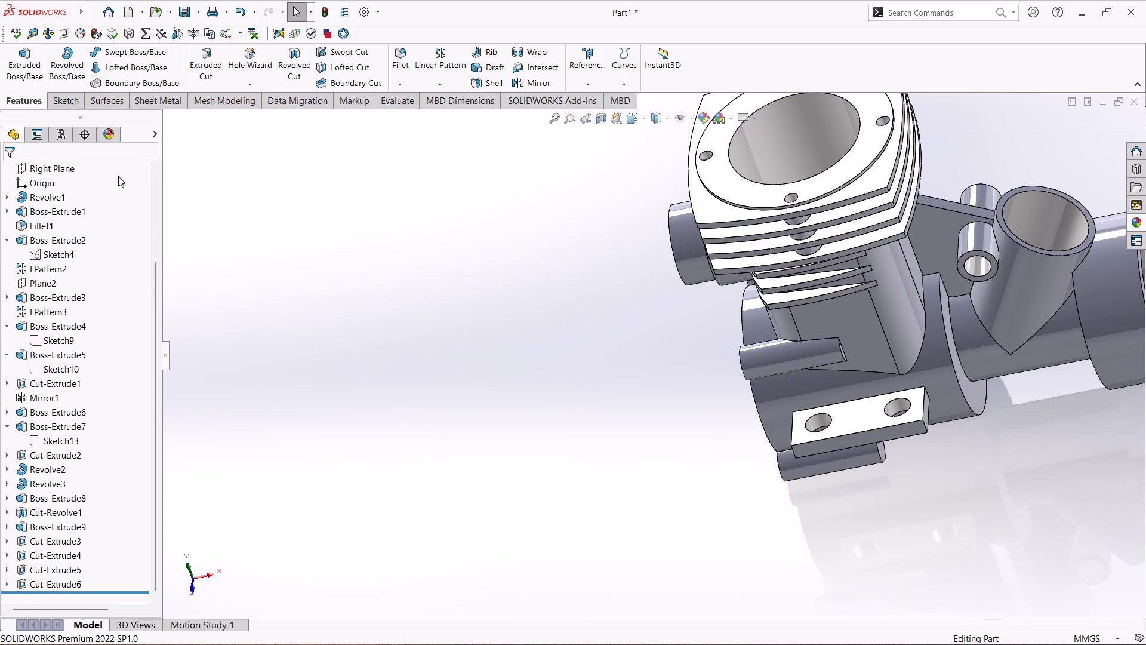
Open the whole part's colour appearance and preview a light pink on it.
scroll(79, 257, up, 5)
click(86, 178)
click(89, 168)
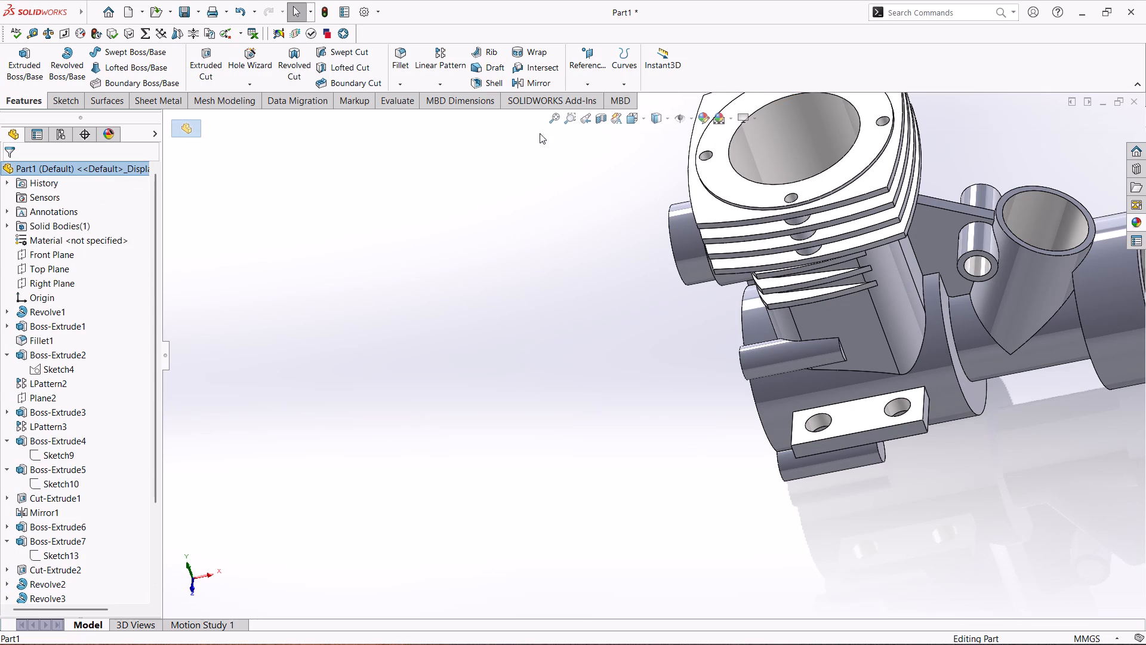
click(706, 116)
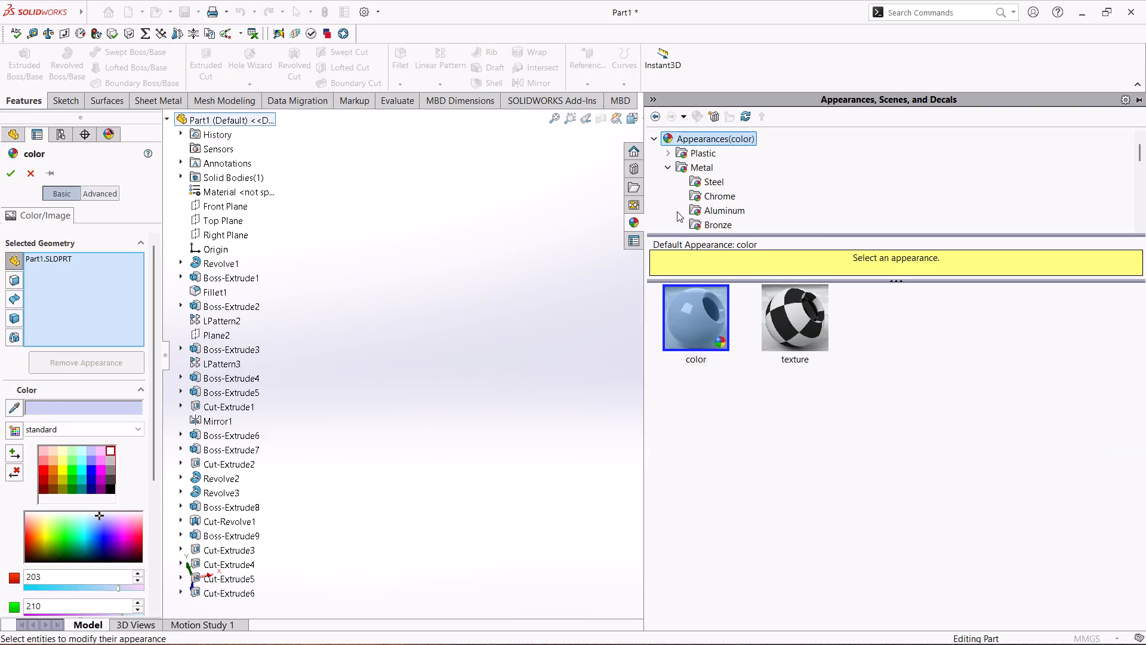
click(101, 447)
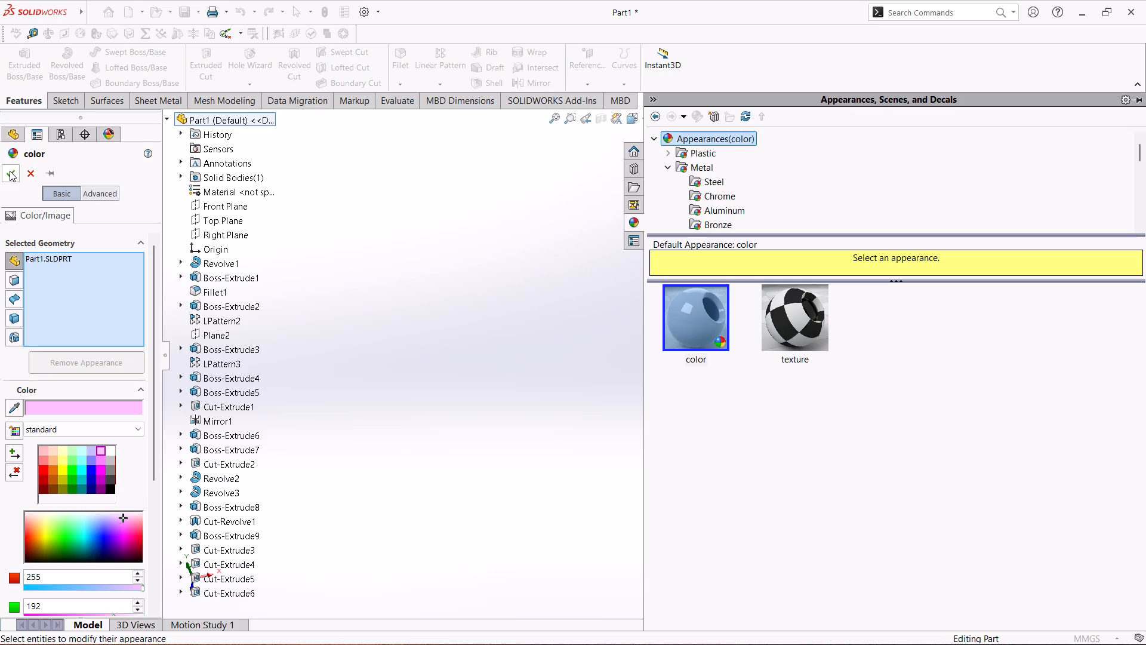
scroll(440, 411, up, 3)
scroll(497, 386, down, 4)
click(500, 389)
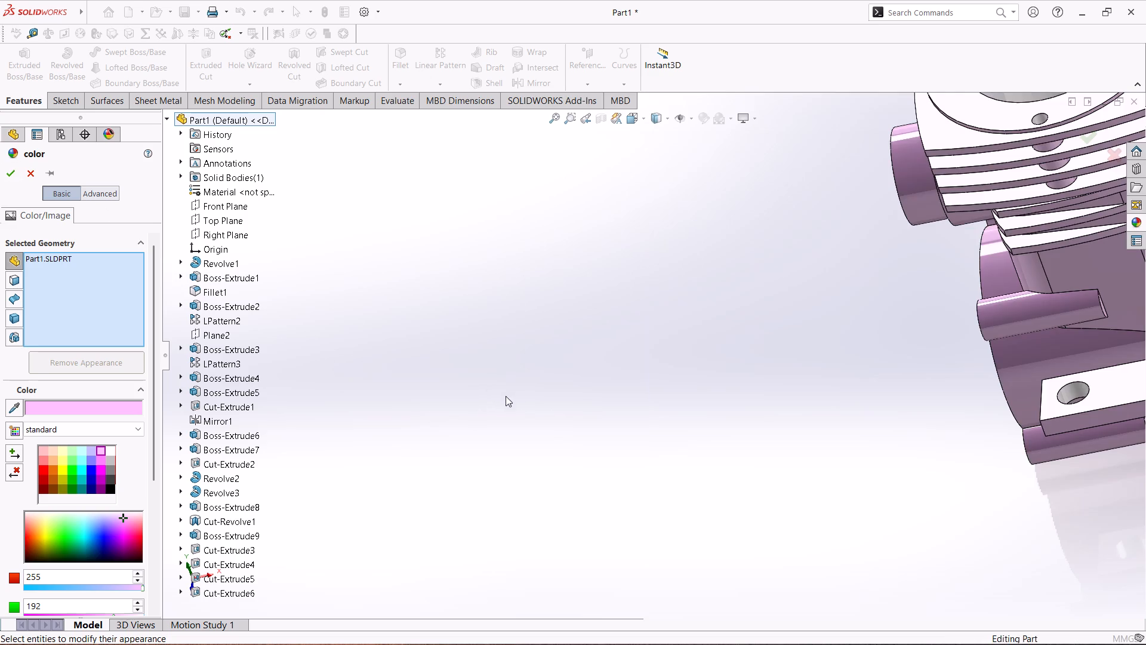
scroll(872, 441, up, 4)
middle_drag(960, 425, 980, 371)
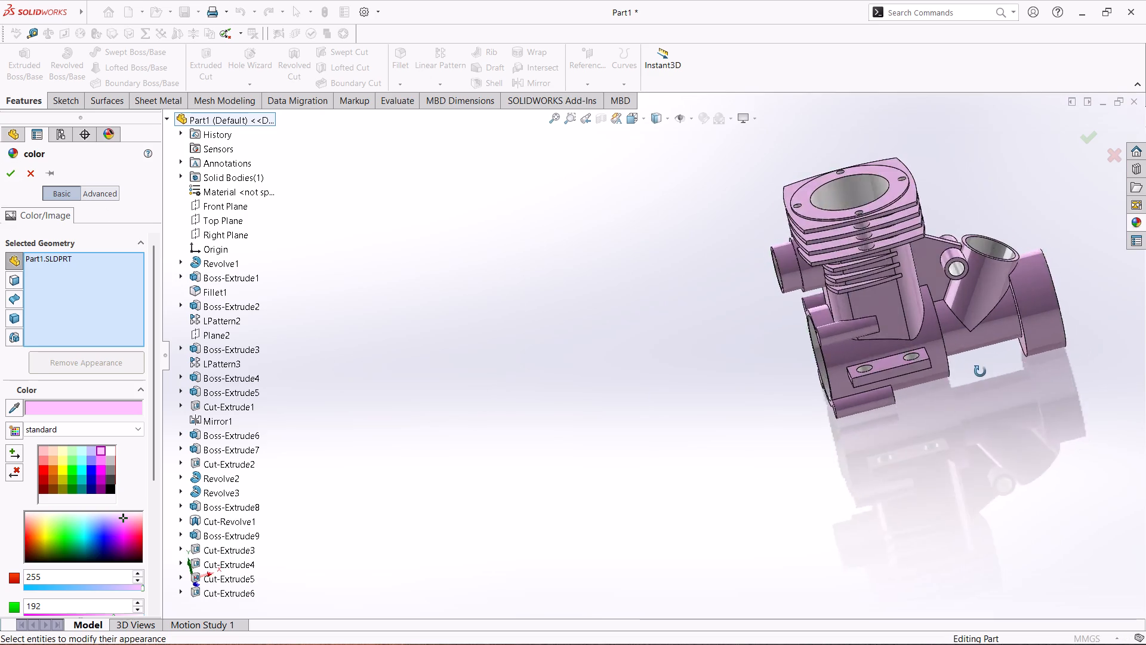
middle_drag(980, 371, 978, 330)
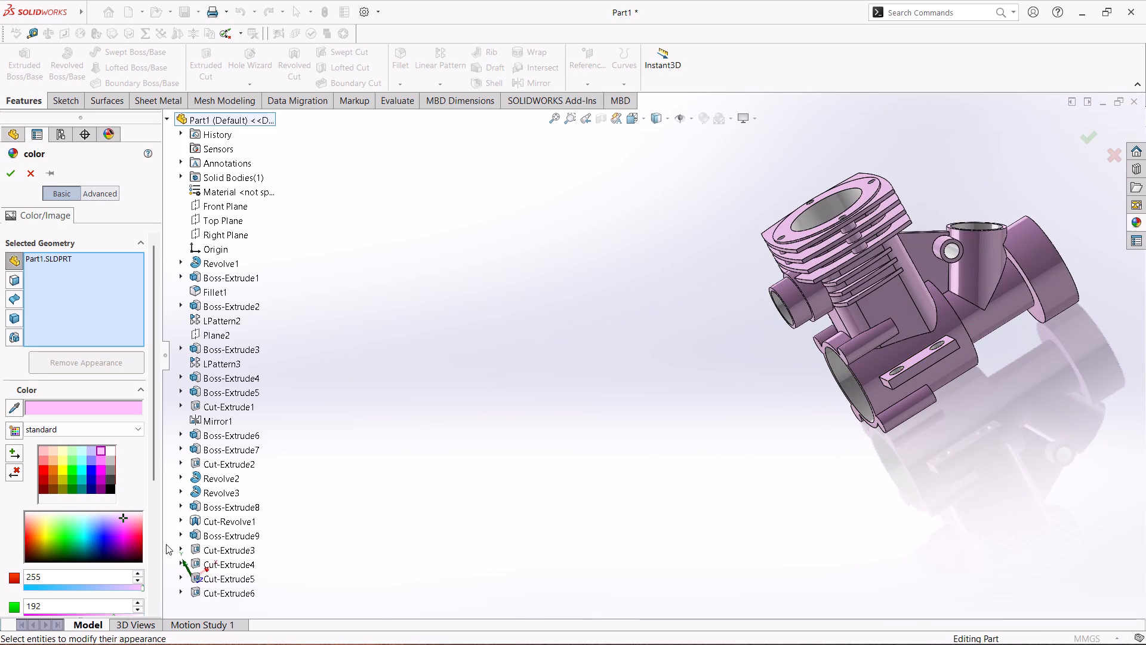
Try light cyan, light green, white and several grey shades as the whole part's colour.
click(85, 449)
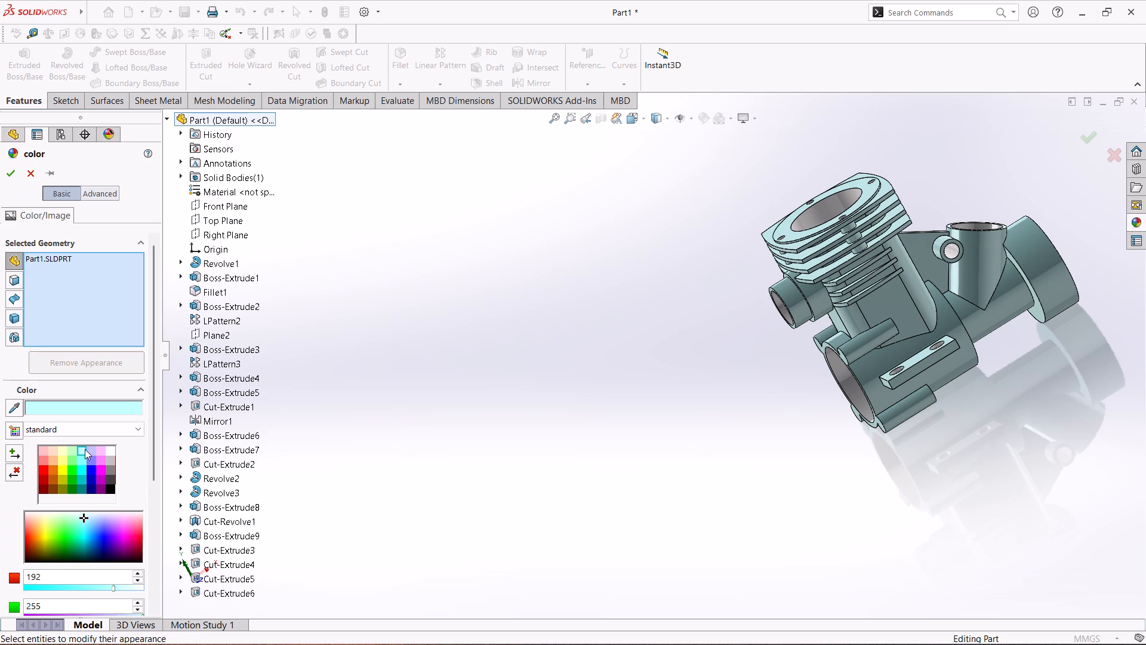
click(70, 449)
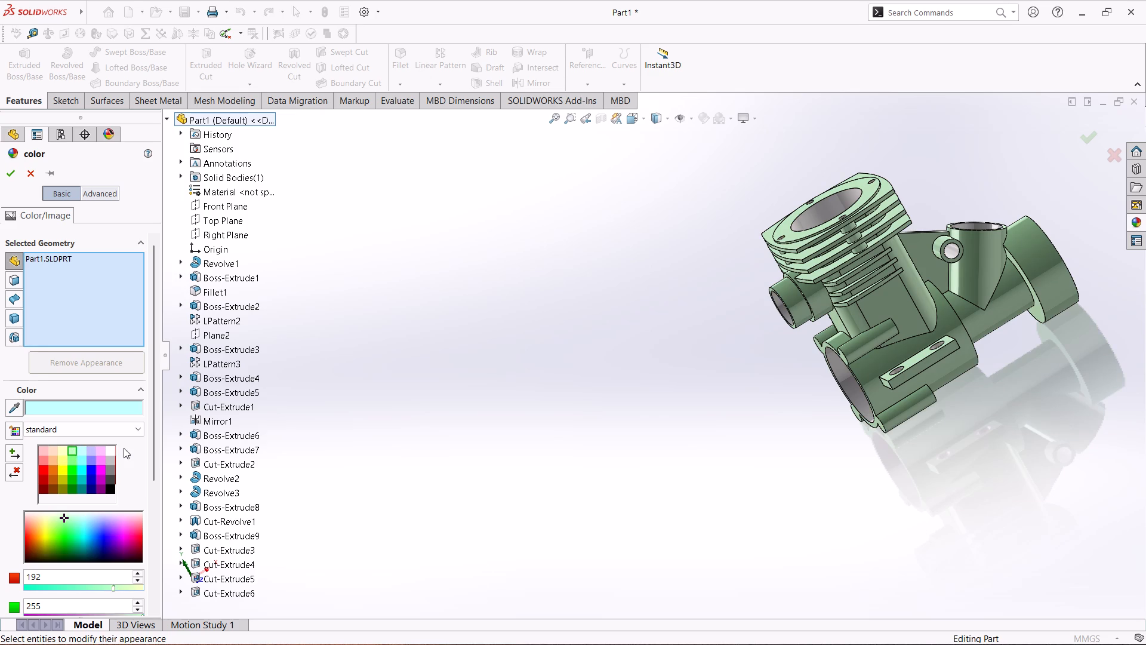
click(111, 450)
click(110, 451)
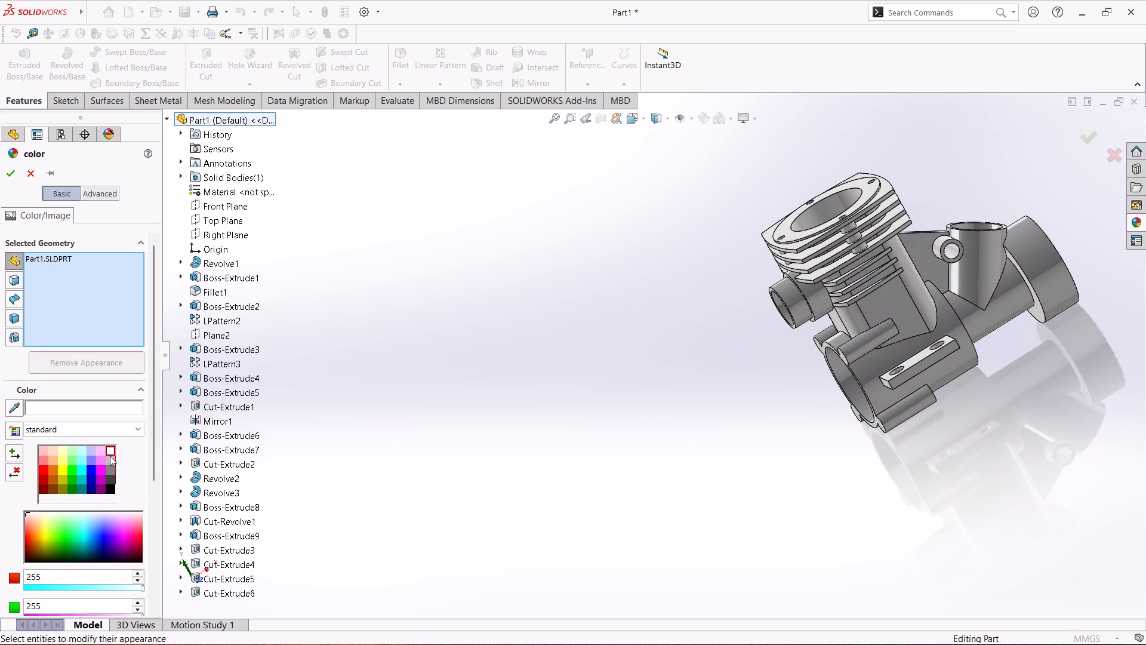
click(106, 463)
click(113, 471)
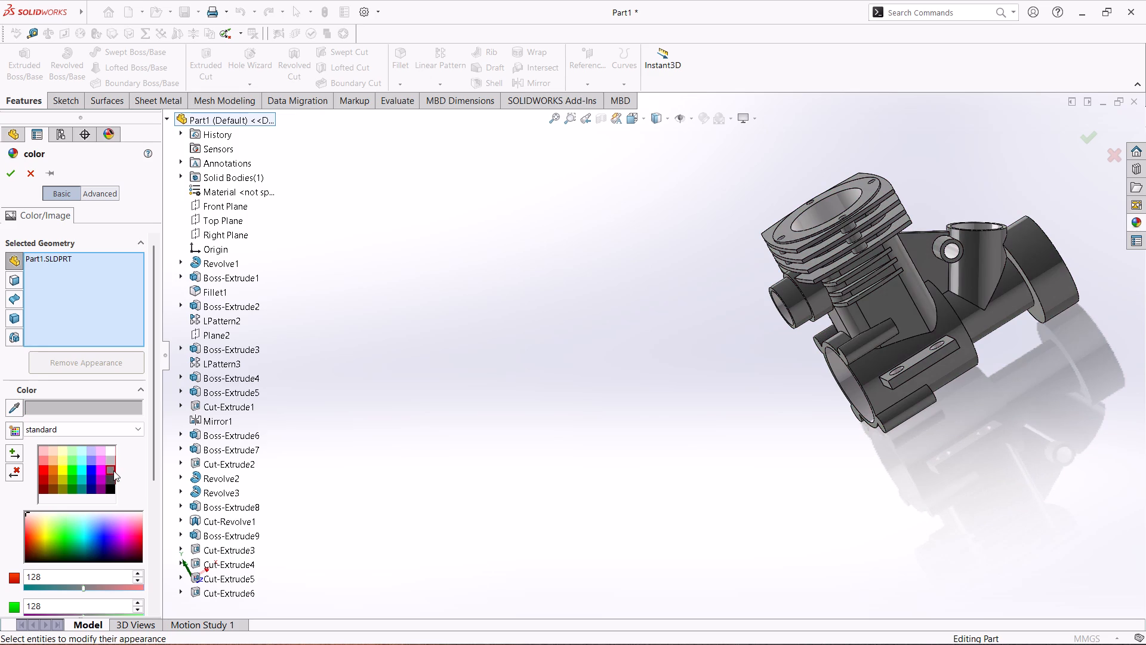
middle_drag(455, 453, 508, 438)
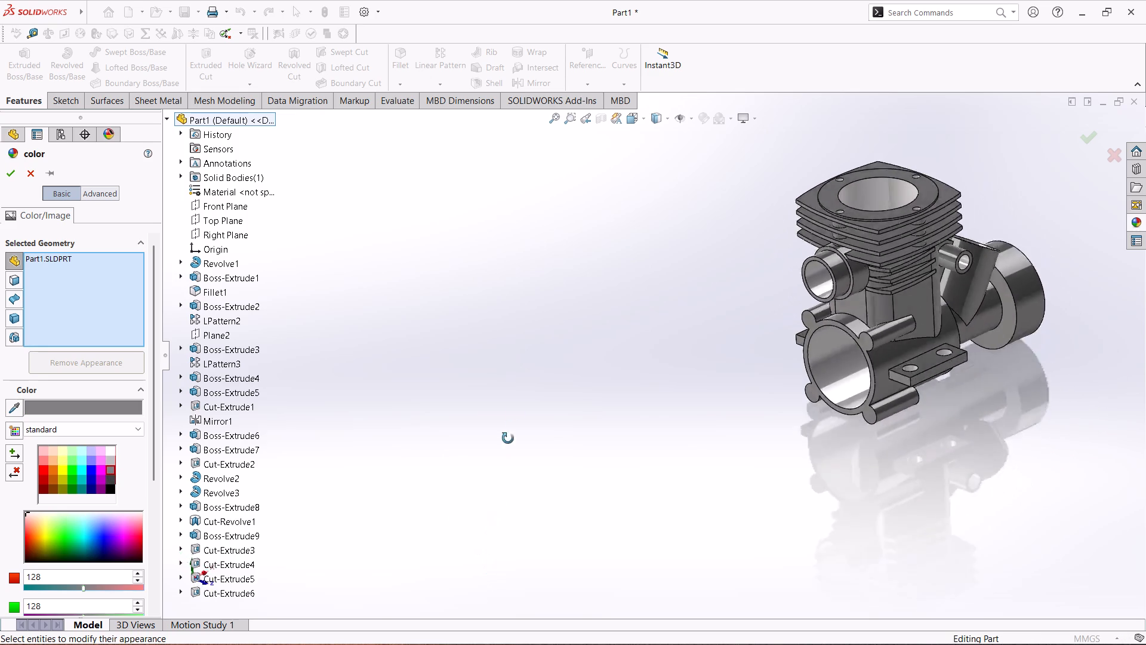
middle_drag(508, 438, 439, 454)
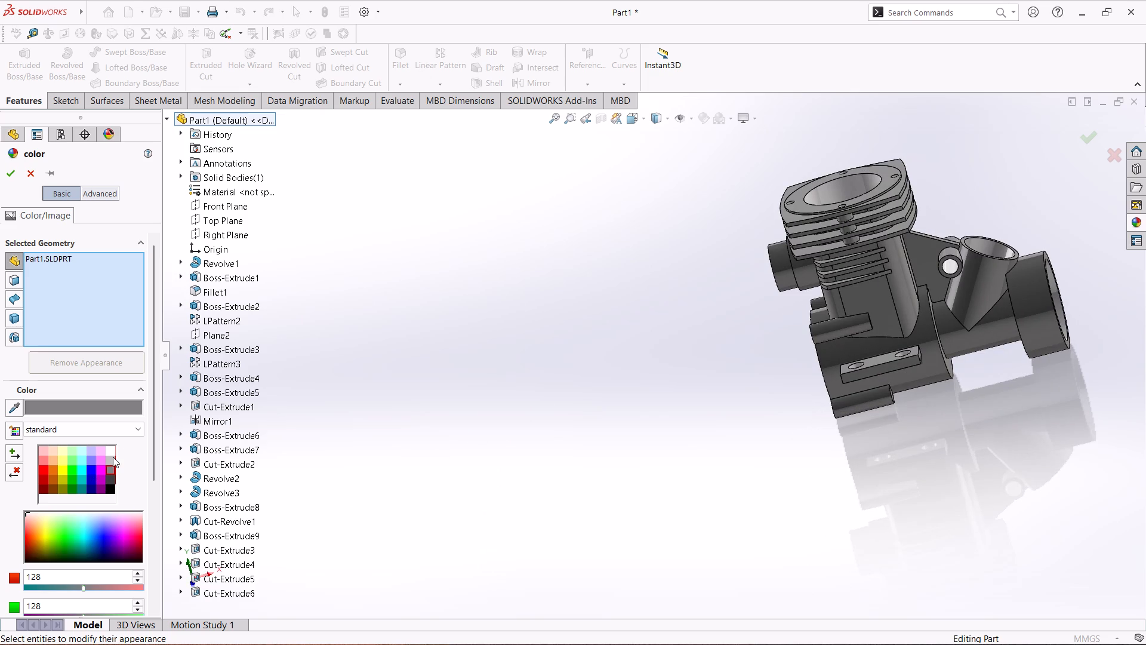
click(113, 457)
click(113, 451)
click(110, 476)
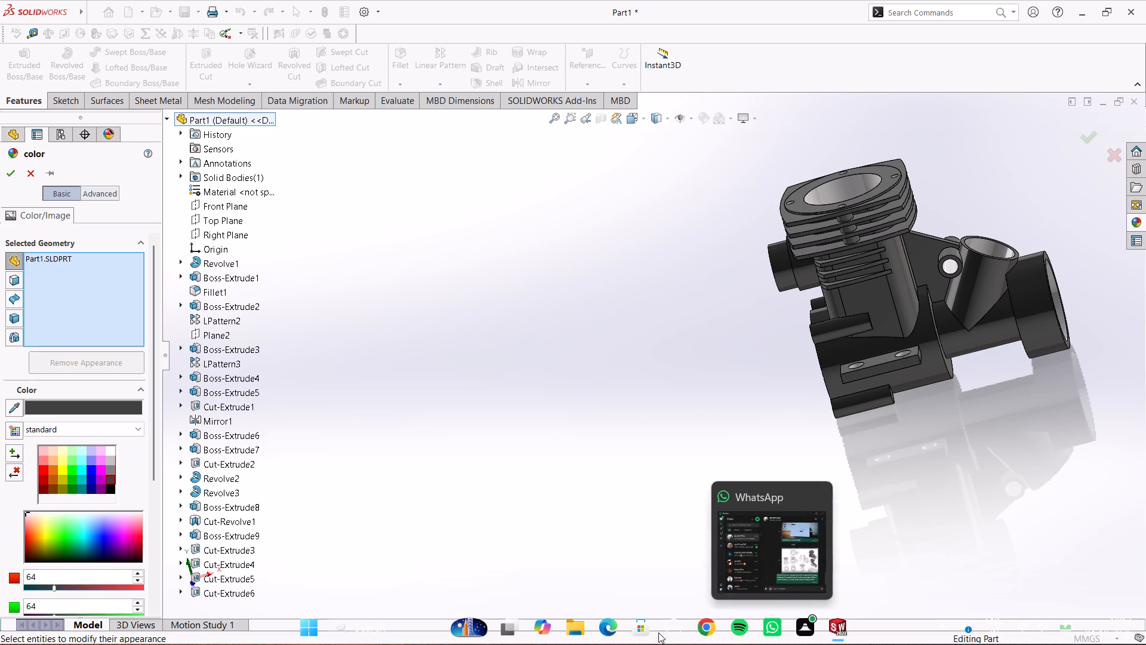
Open the most recent reference image from File Explorer and check the engine cover drawing and its shaded views.
click(584, 629)
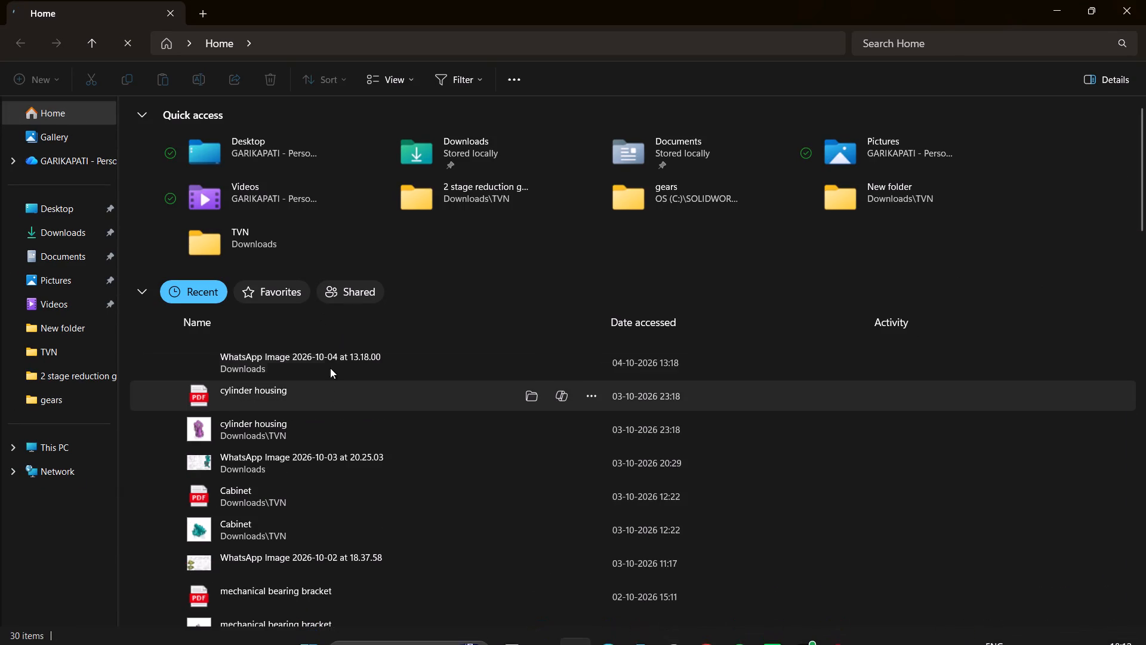
click(332, 357)
click(337, 358)
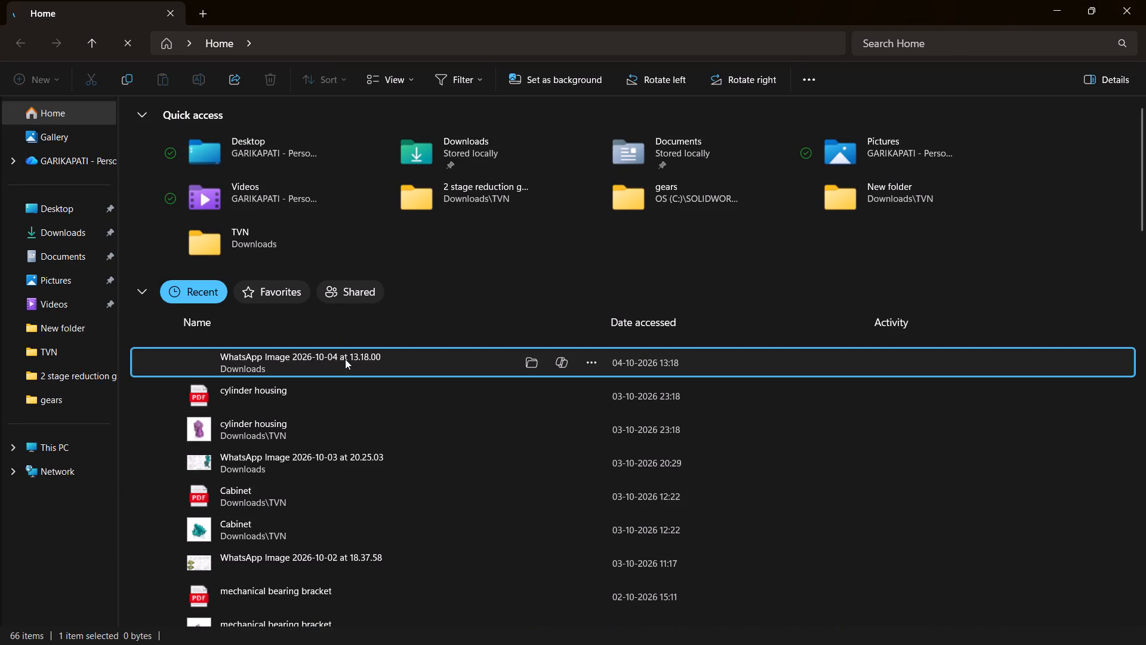
double_click(345, 359)
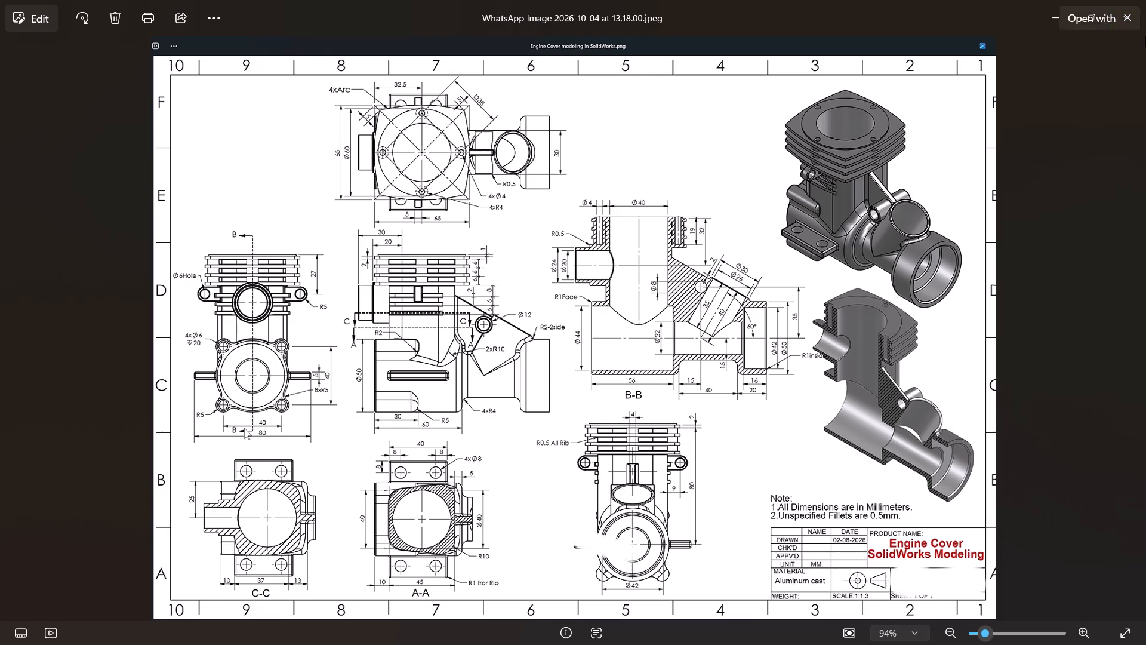
click(1126, 20)
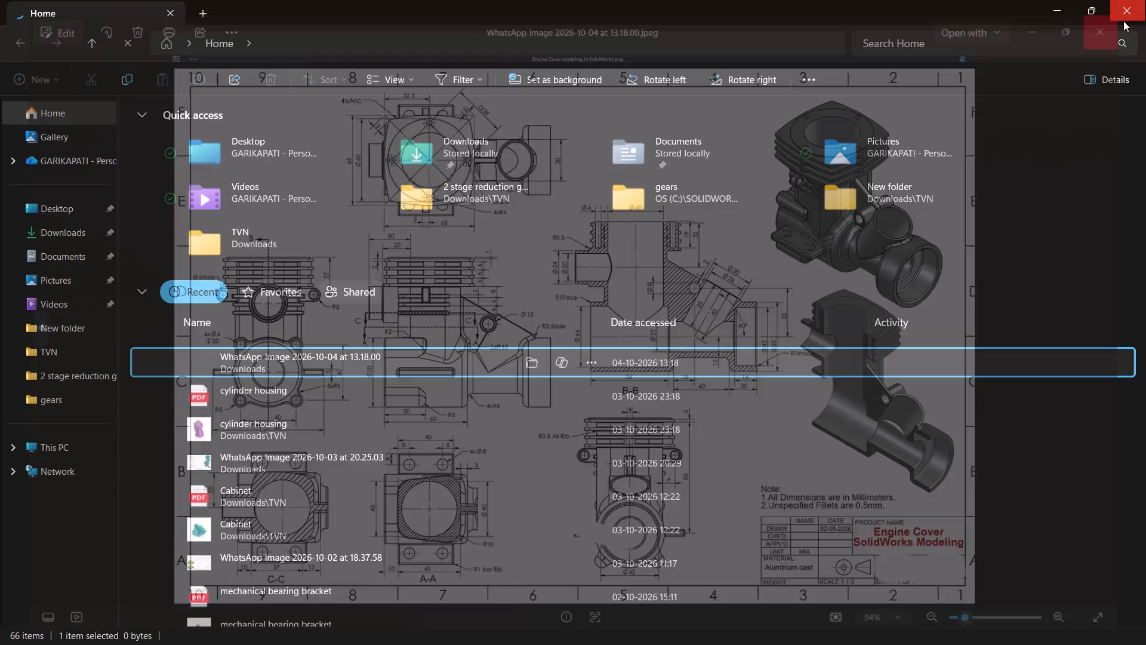
click(1048, 13)
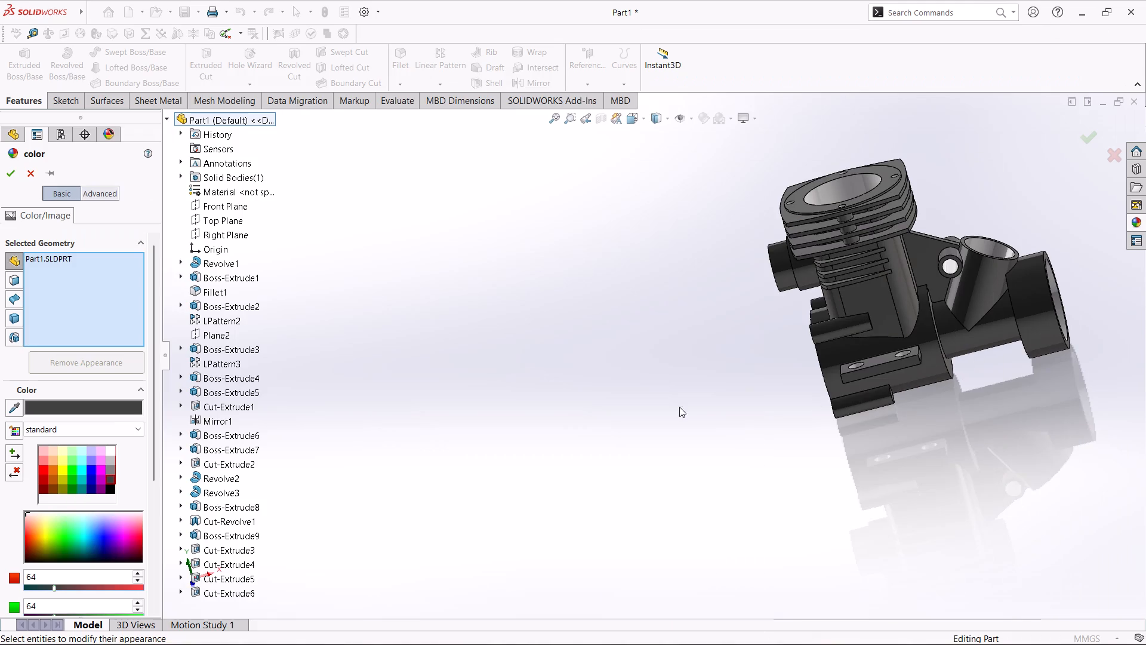
Apply a medium grey, with red and green at 128, to the whole part.
click(112, 467)
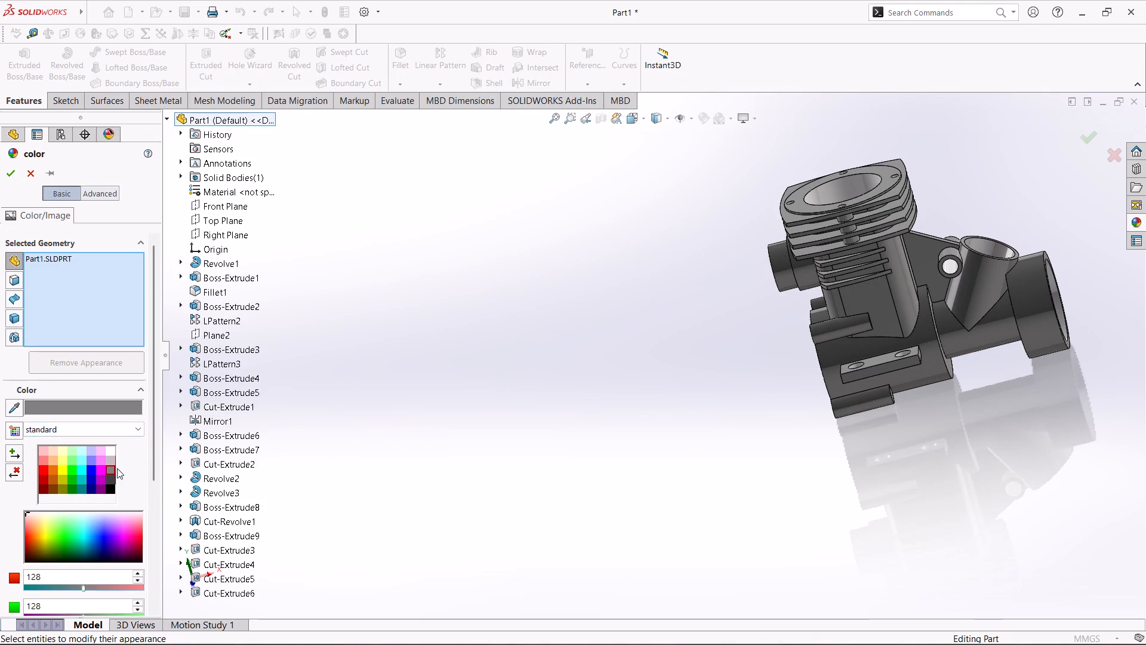
click(12, 174)
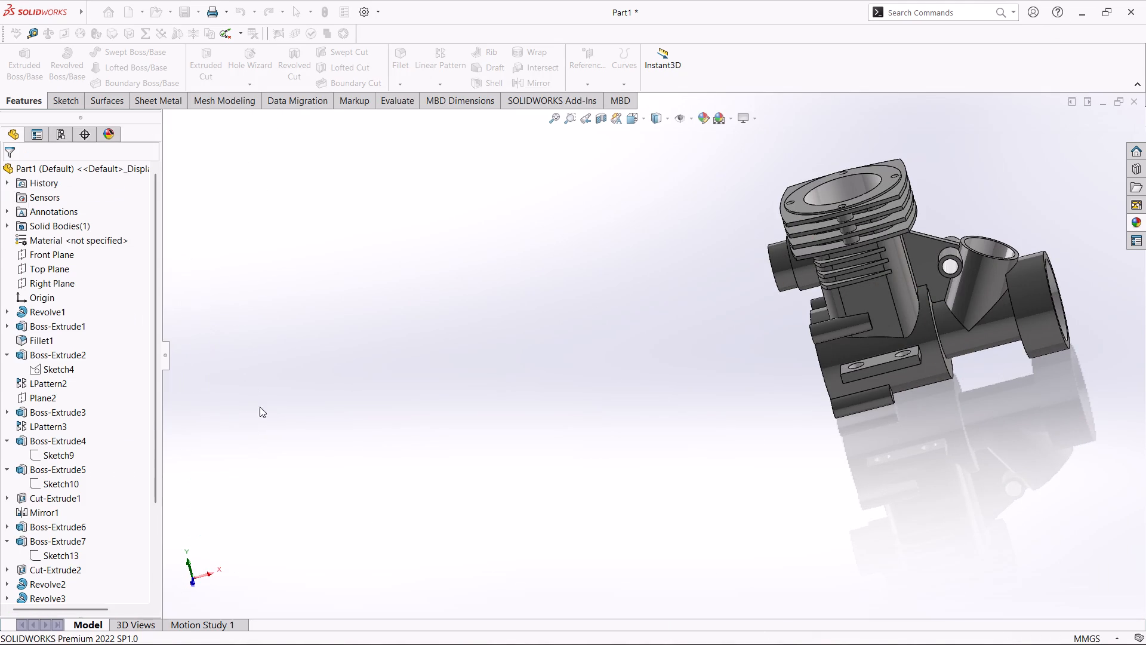
On the Right Plane, sketch a corner rectangle about 25.5 by 6.3 mm extending outward from the cylinder side at the small ribs.
scroll(864, 420, up, 2)
scroll(842, 354, down, 4)
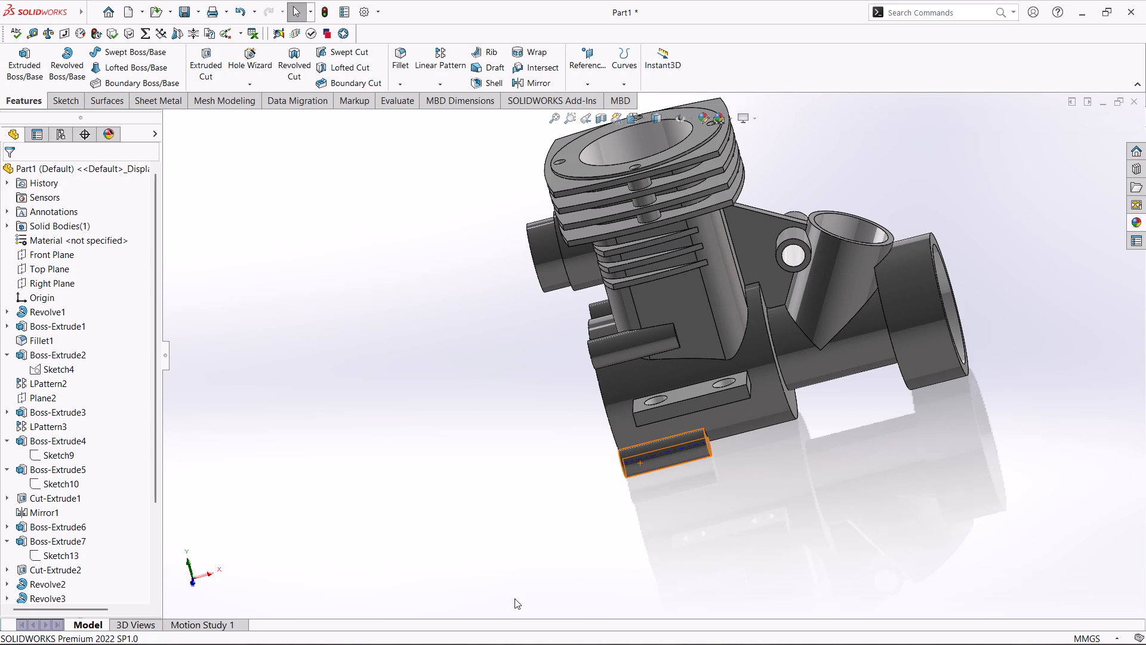
click(48, 282)
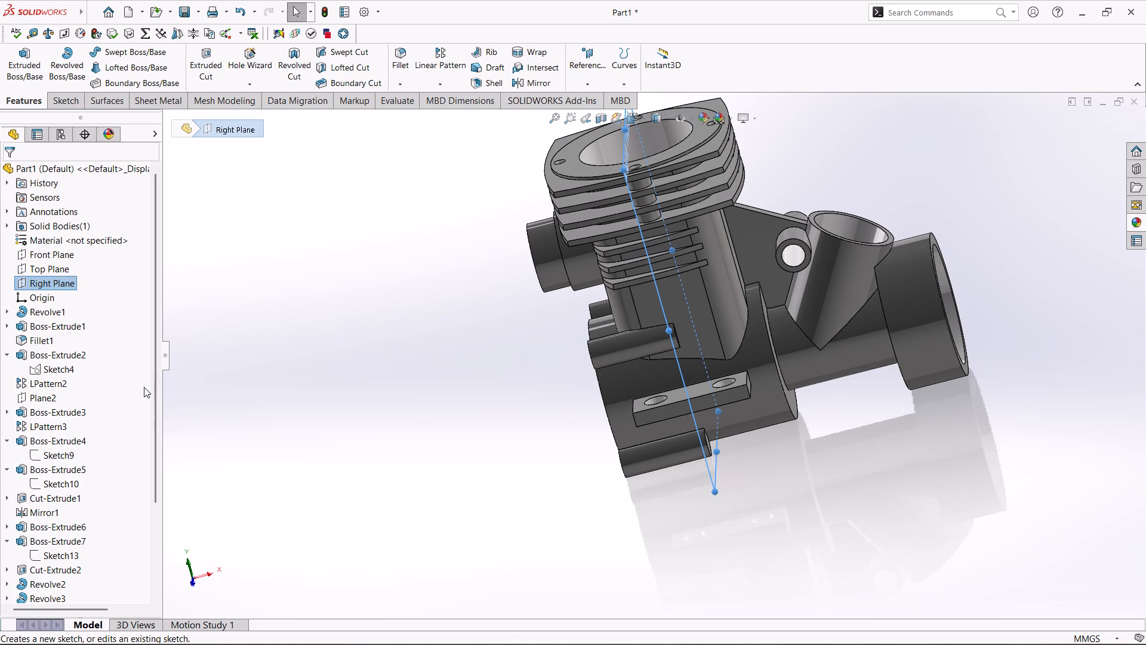
click(54, 280)
click(64, 262)
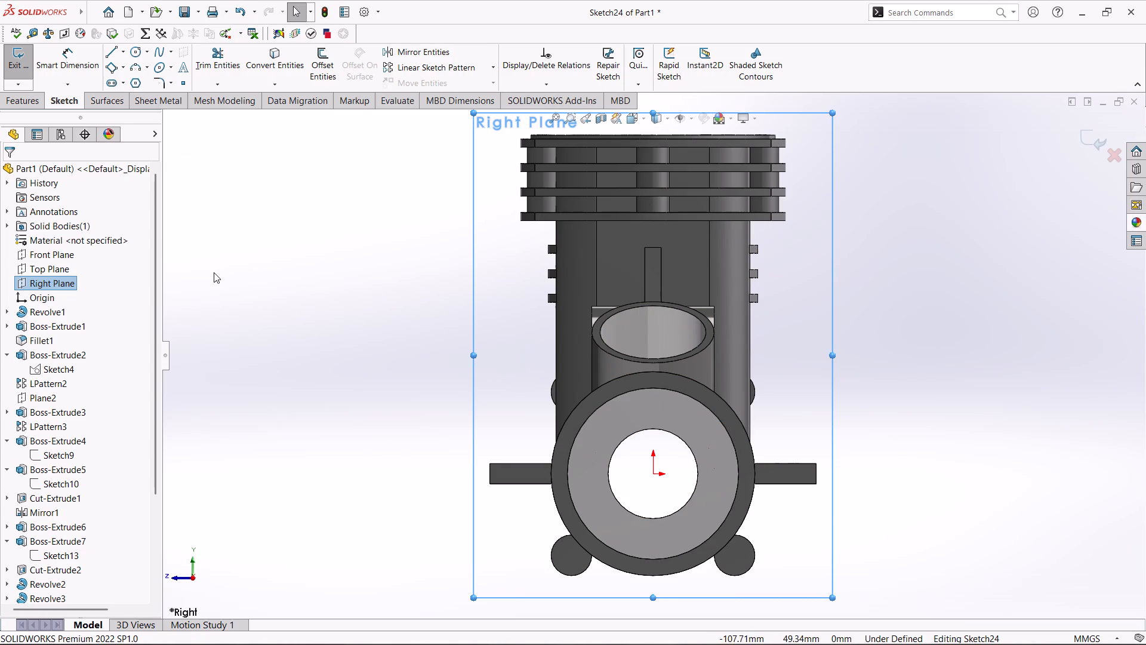
click(124, 63)
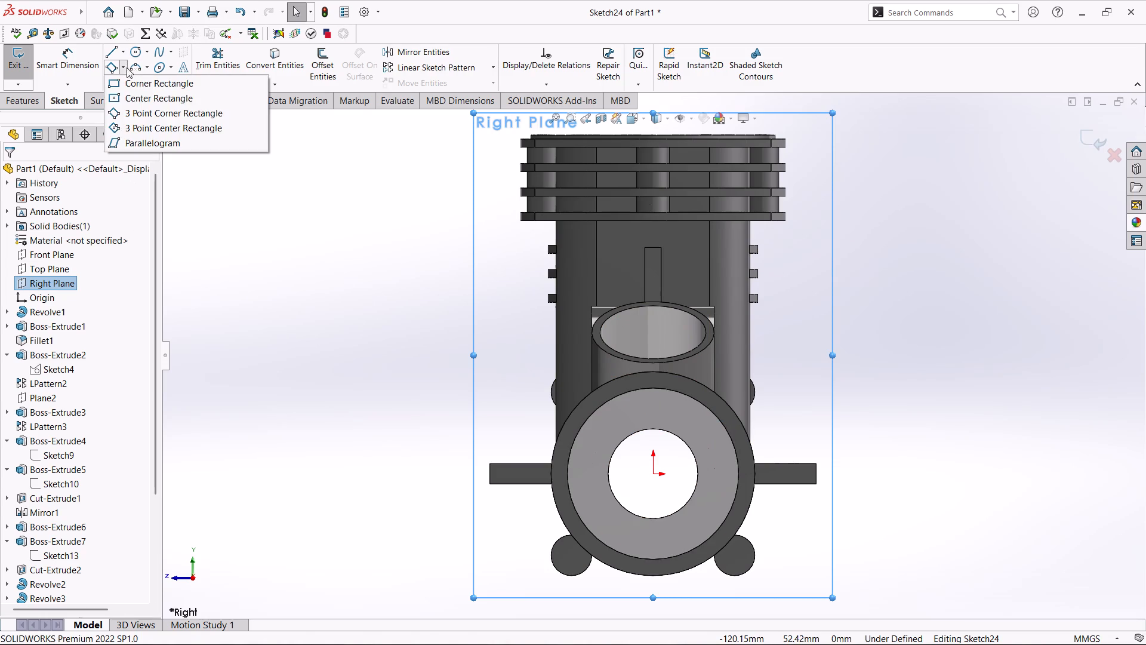
click(124, 82)
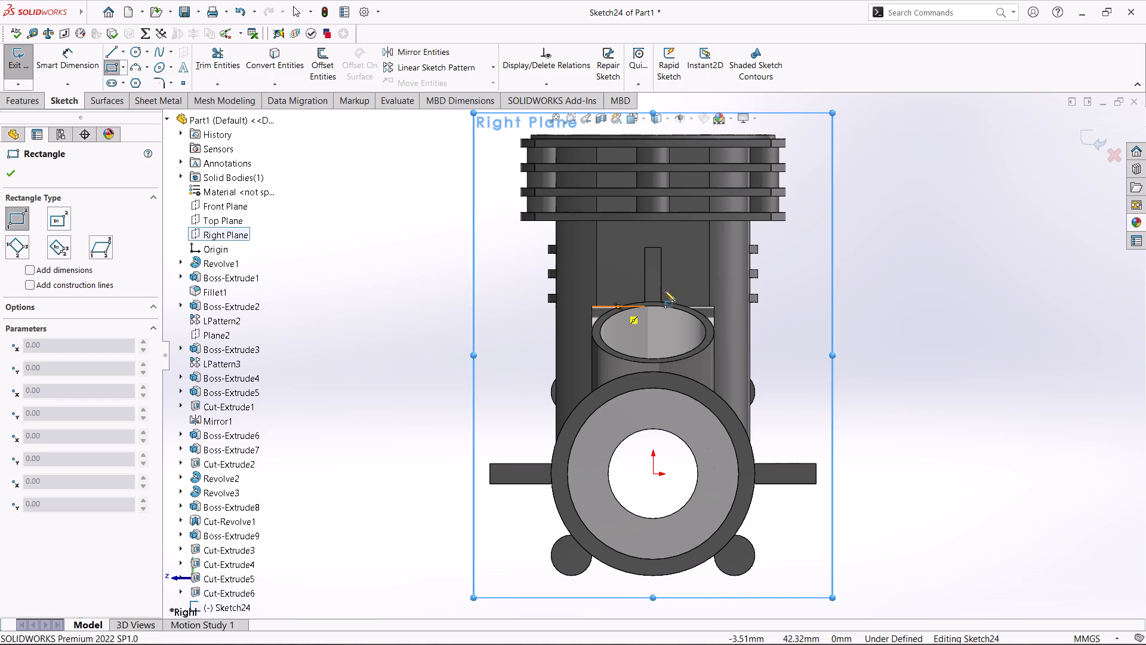
click(728, 241)
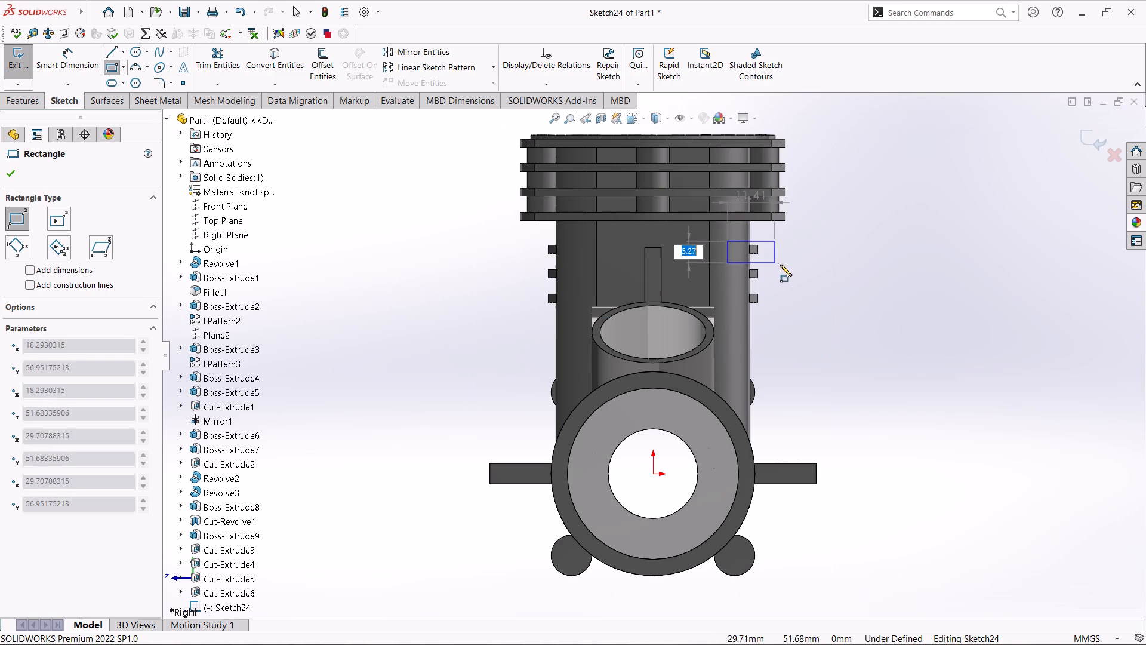
click(831, 267)
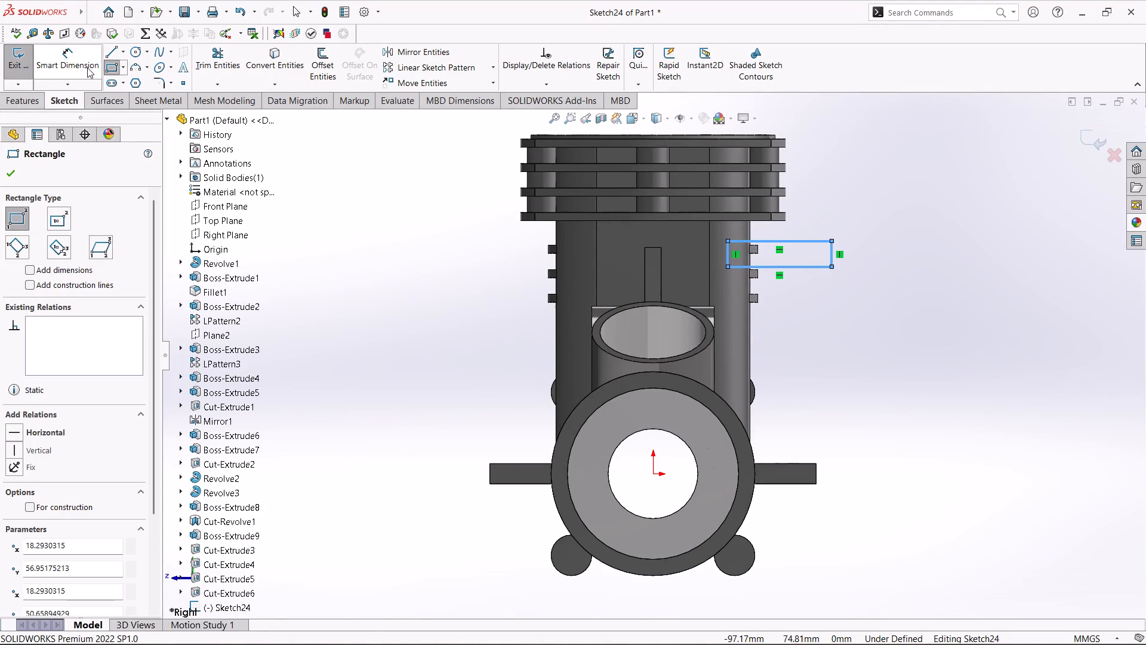
Sketch a circle about 5.4 mm in diameter centred on the midpoint of the rectangle's outer short edge.
click(138, 51)
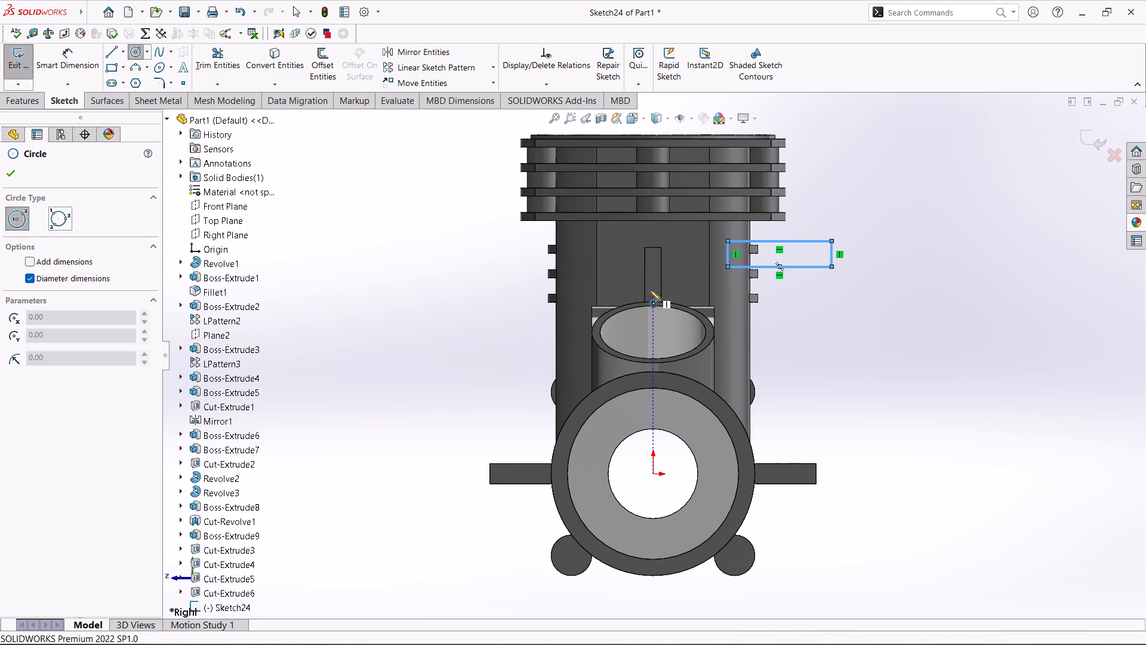
click(834, 251)
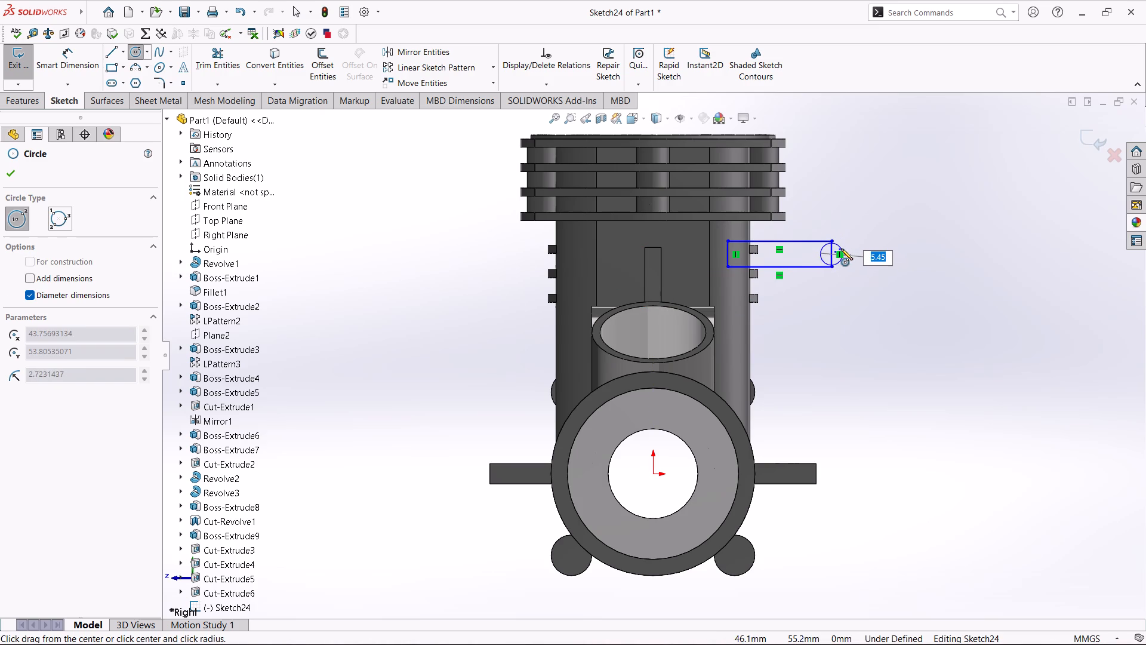
click(841, 248)
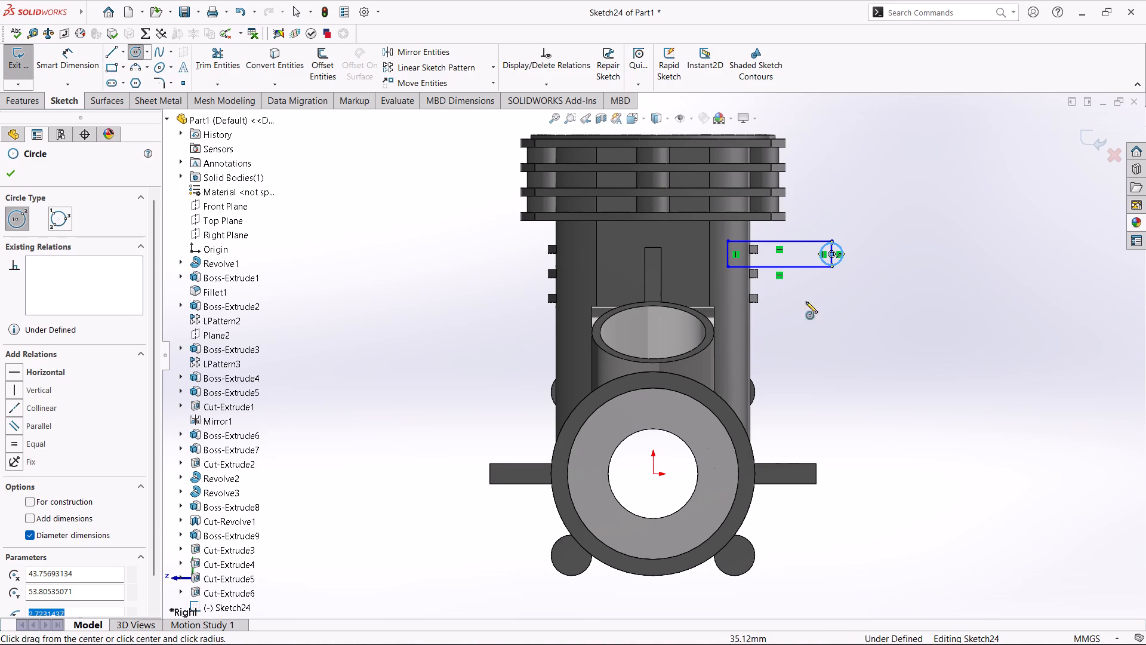
scroll(845, 257, down, 6)
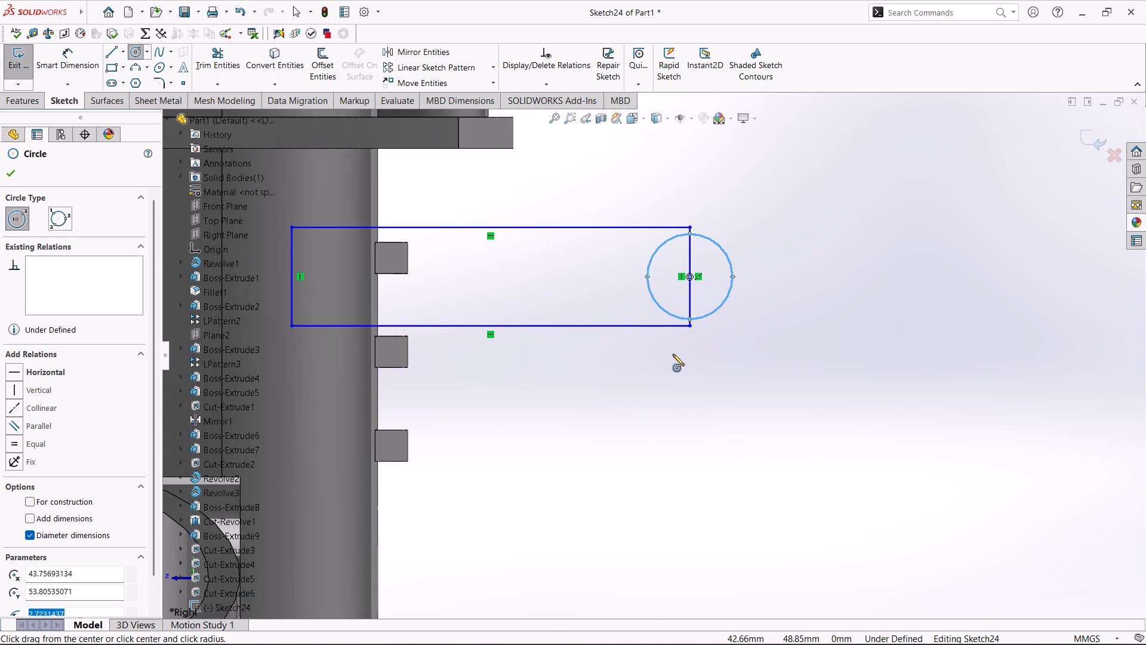
key(Escape)
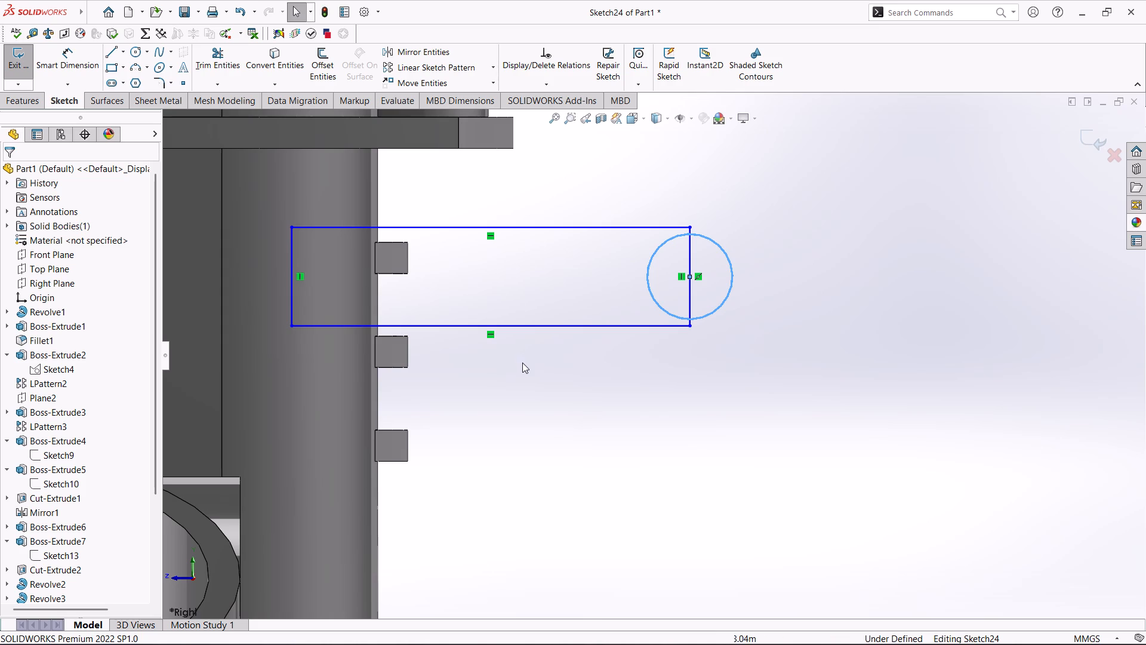
Make the circle coincident with the rectangle's upper outer corner.
click(690, 226)
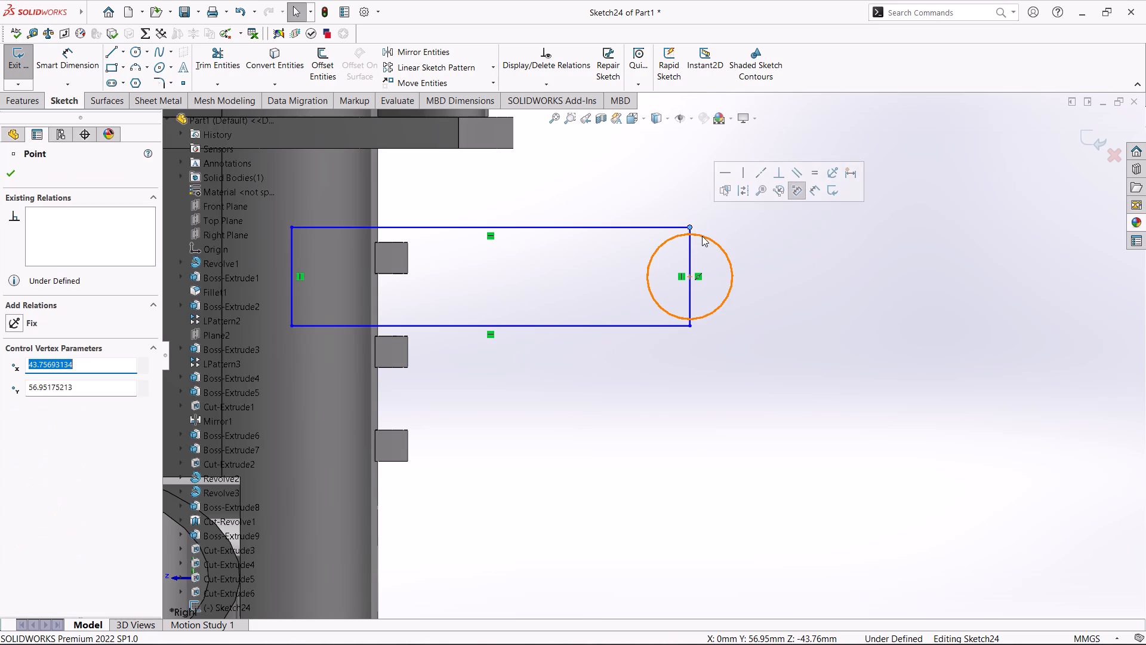
ctrl+click(702, 236)
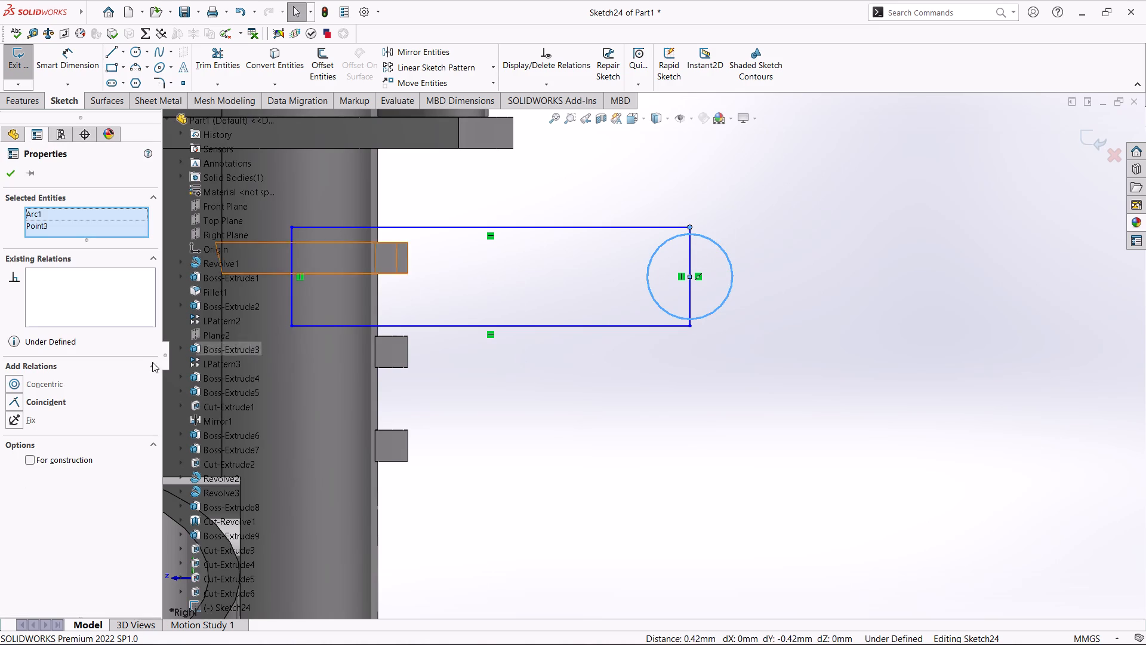
ctrl+click(18, 406)
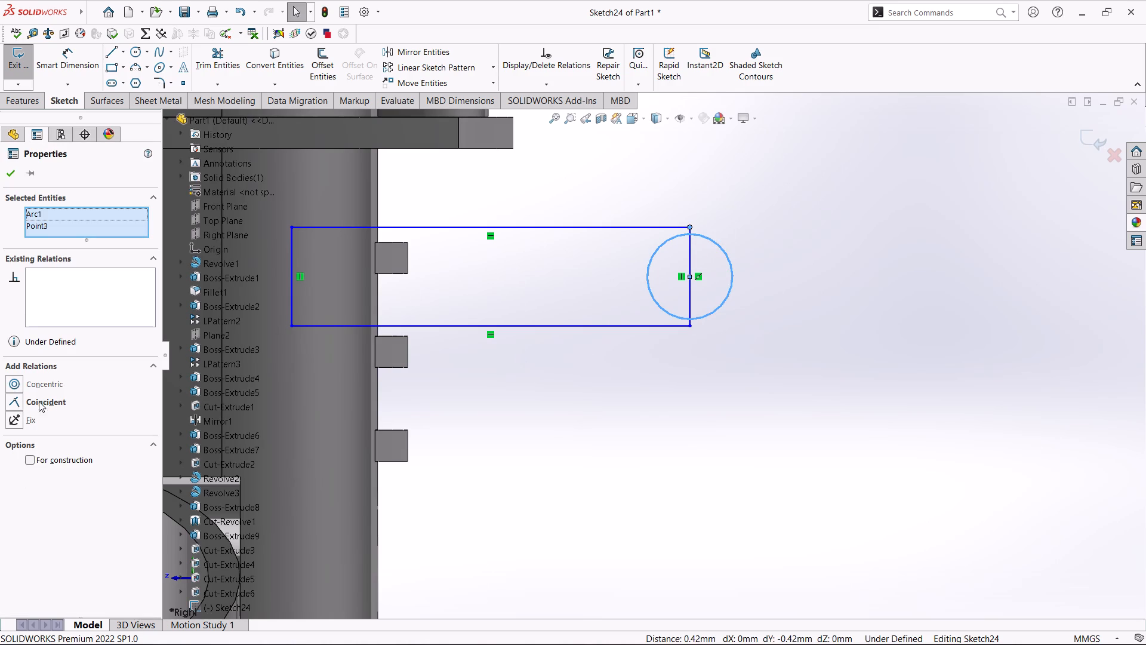
Make the circle coincident with both the upper and lower outer corners of the rectangle.
click(16, 401)
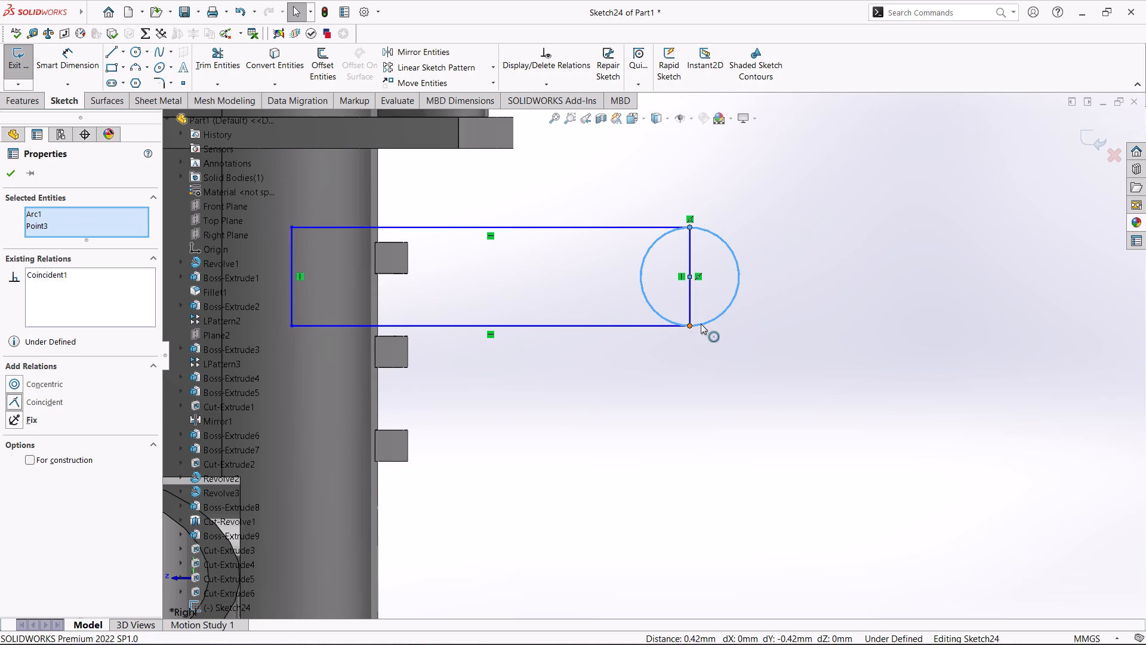
click(557, 387)
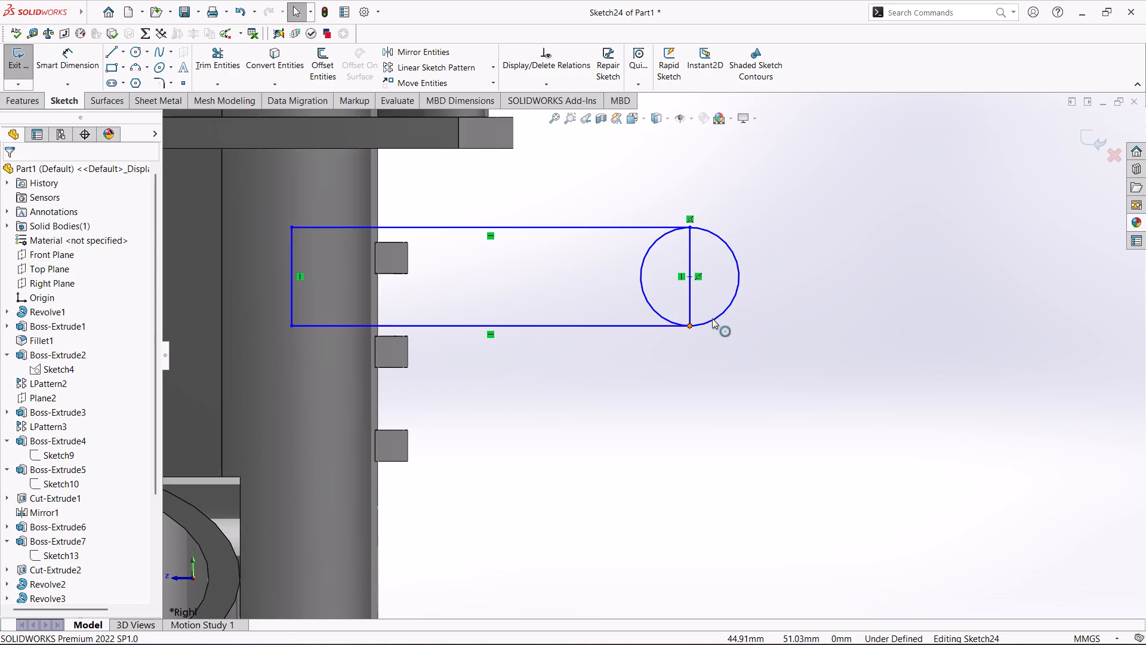
ctrl+click(727, 306)
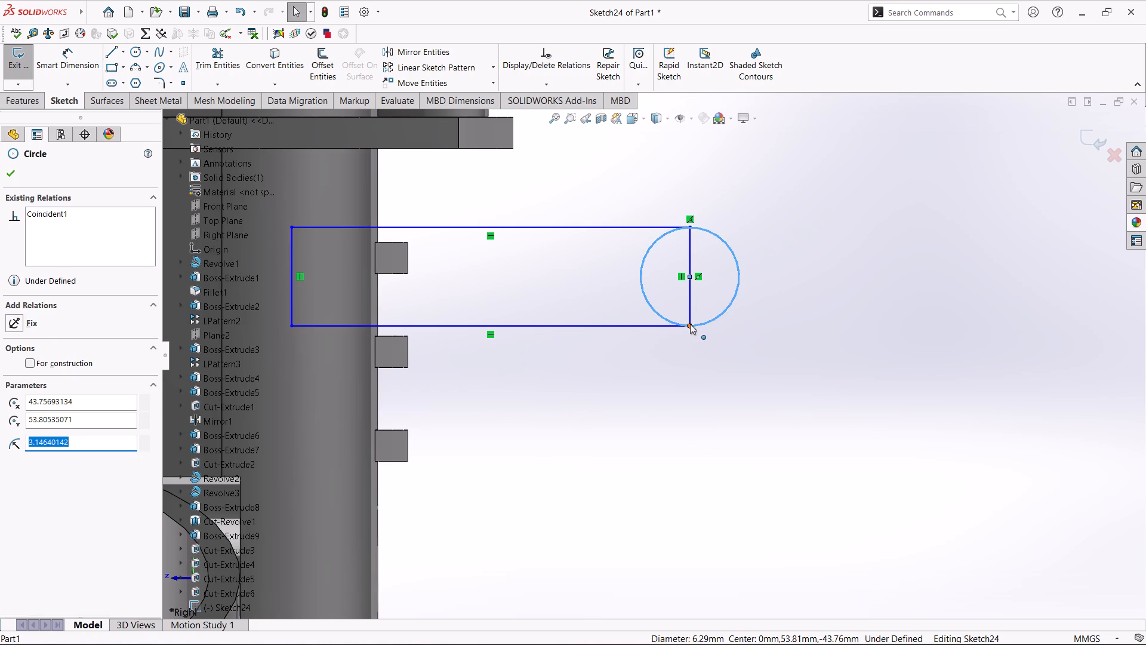
ctrl+click(690, 324)
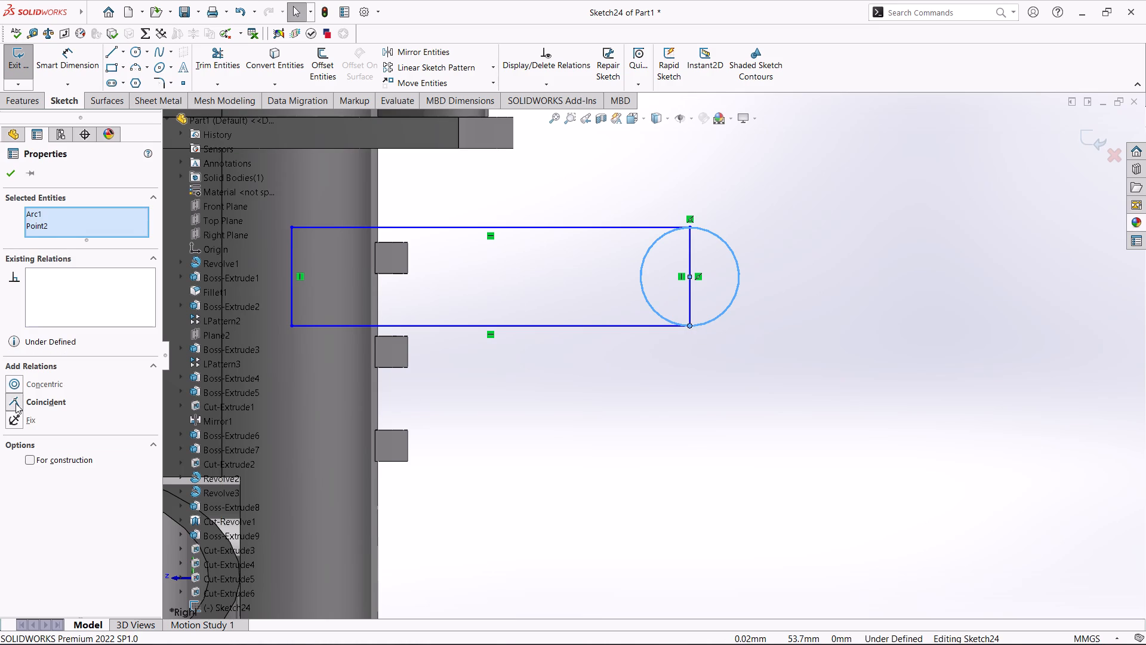
click(16, 403)
click(617, 386)
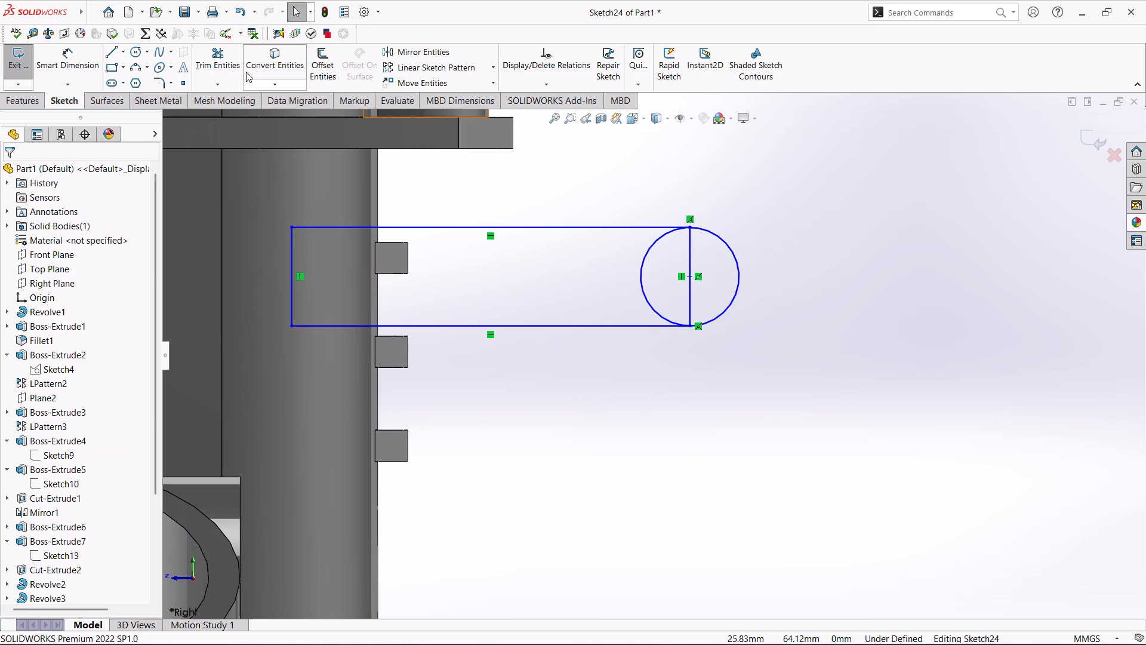
Trim away the rectangle's outer short edge and the inner half of the circle, leaving a round-ended lug profile.
click(225, 70)
drag(621, 255, 715, 256)
click(13, 176)
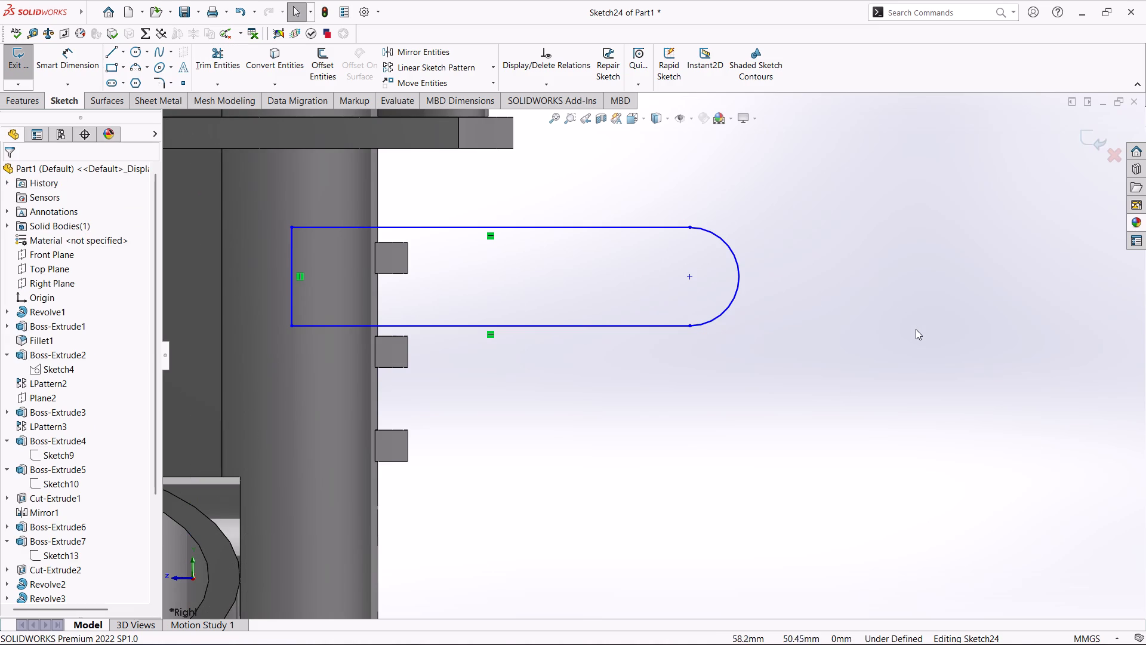
Dimension the profile's rounded end with a radius of 5 mm.
click(85, 64)
click(740, 291)
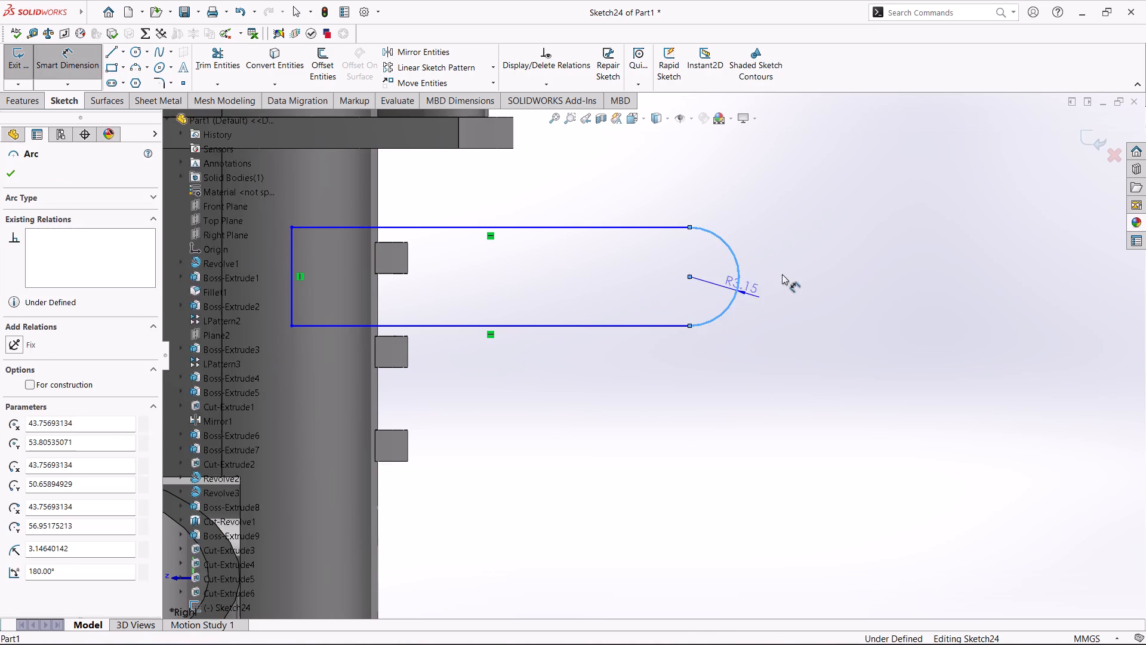
click(803, 264)
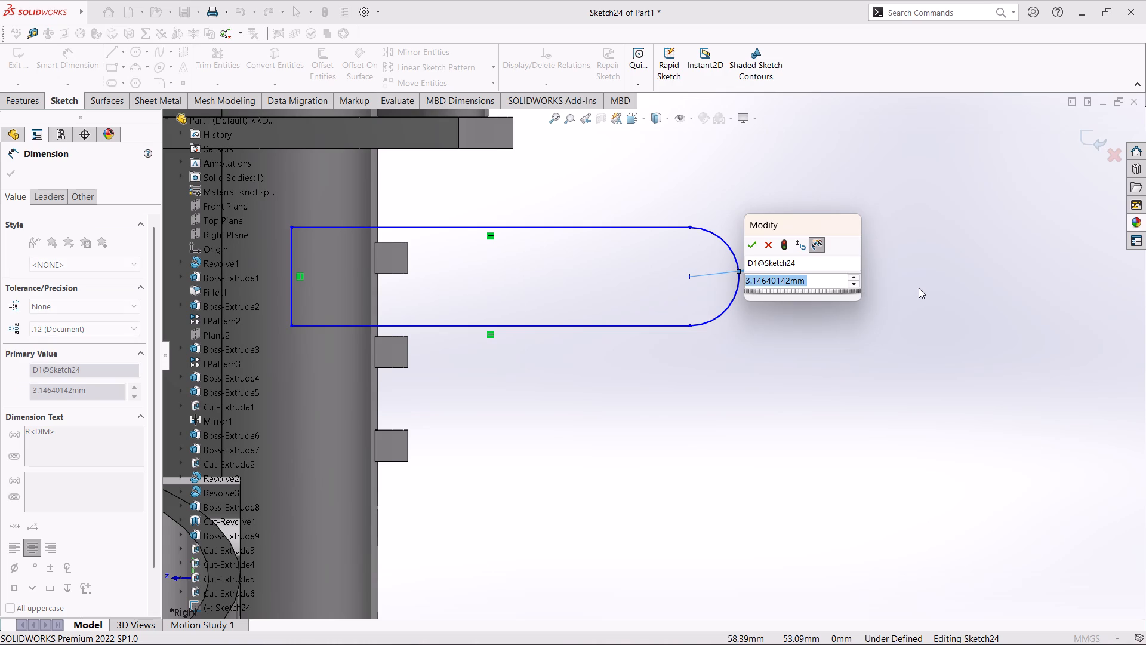
key(5)
key(Return)
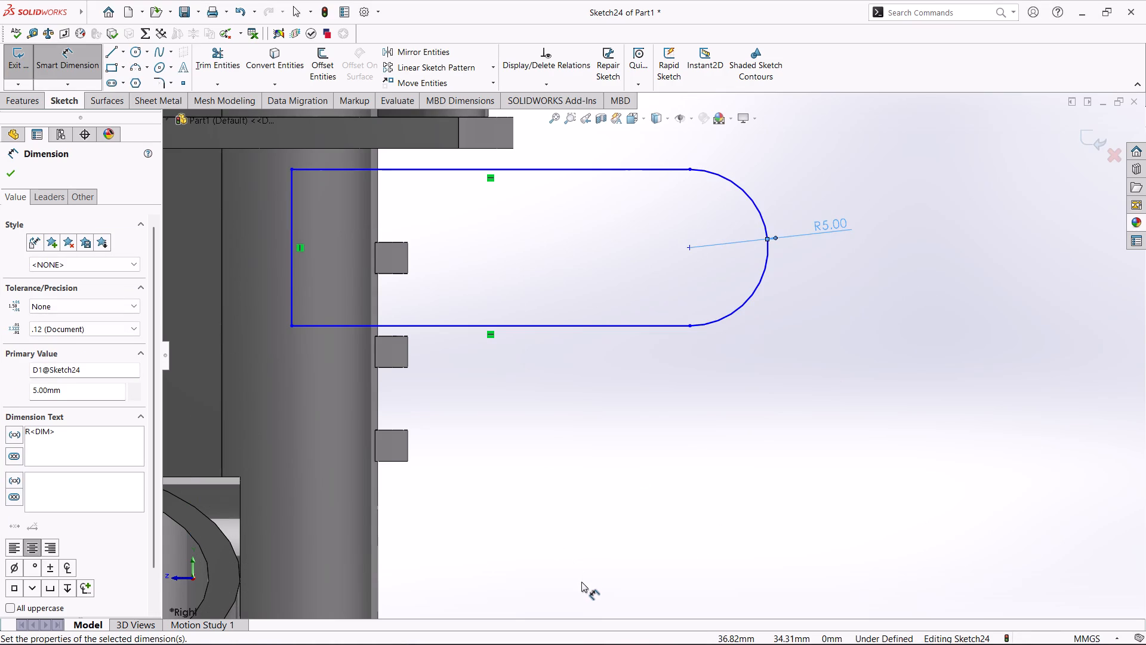
Dimension the arc centre 9 mm horizontally from the cylinder's side at the upper small rib.
click(689, 247)
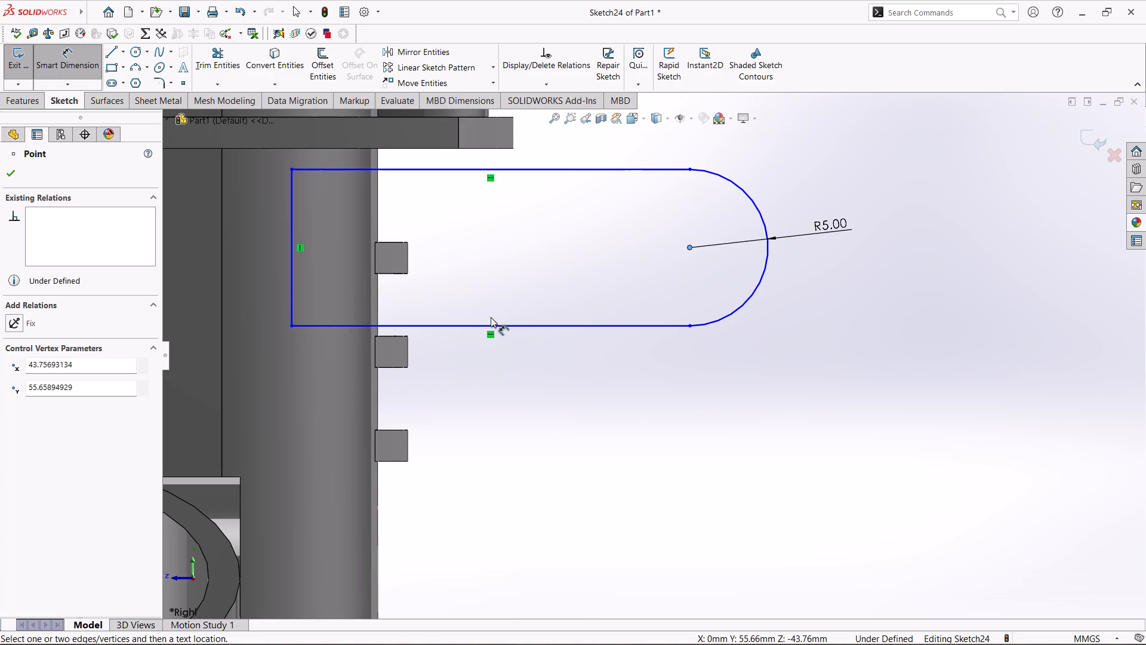
click(375, 241)
click(449, 392)
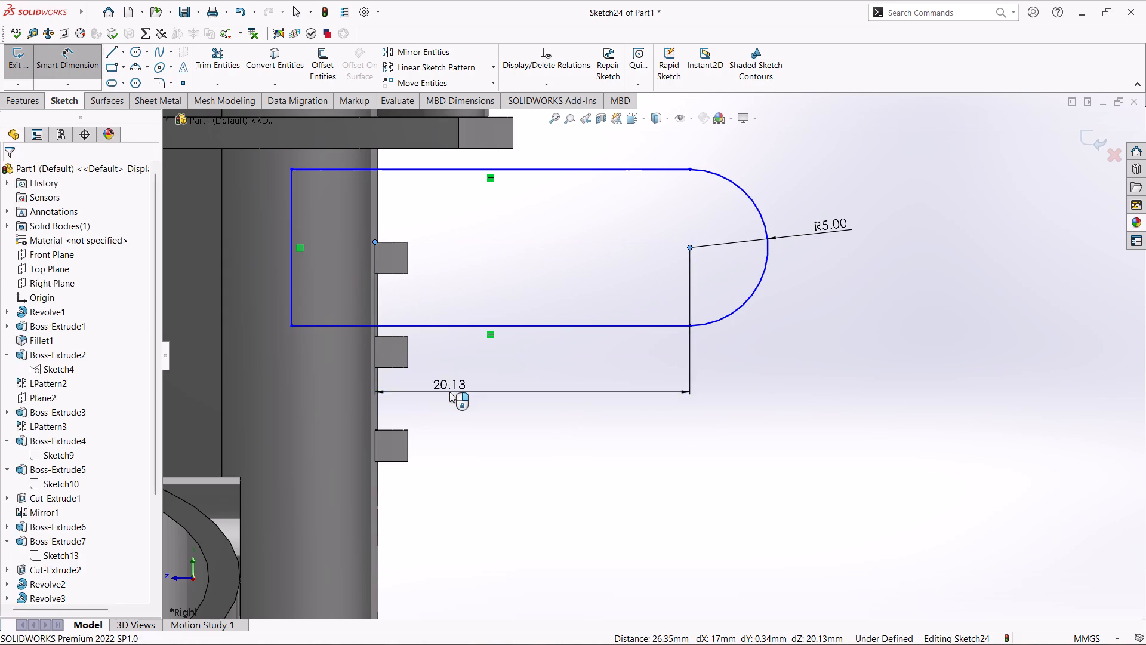
key(9)
key(Return)
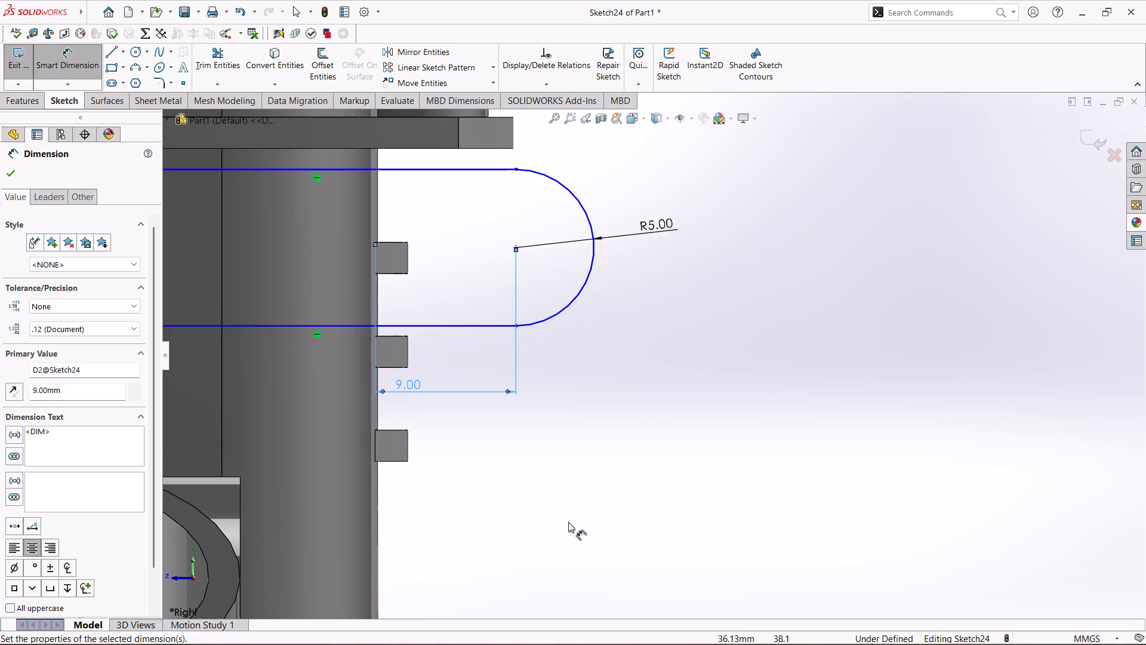
Dimension the length of the profile's lower straight edge as 18 mm.
click(248, 325)
click(286, 464)
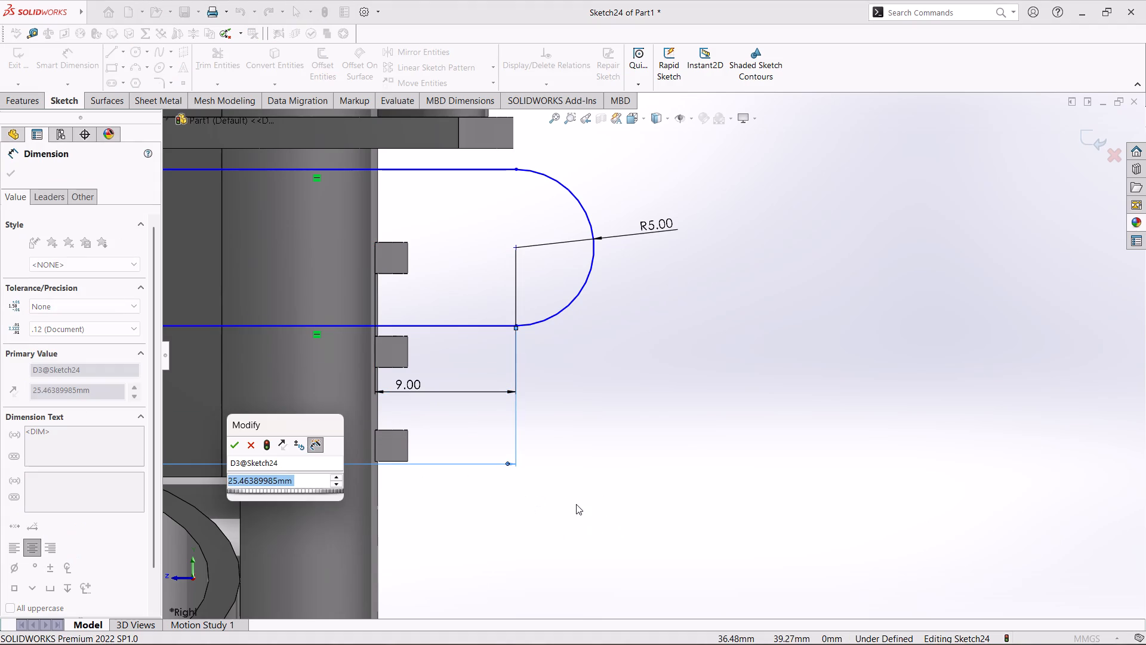
text(18)
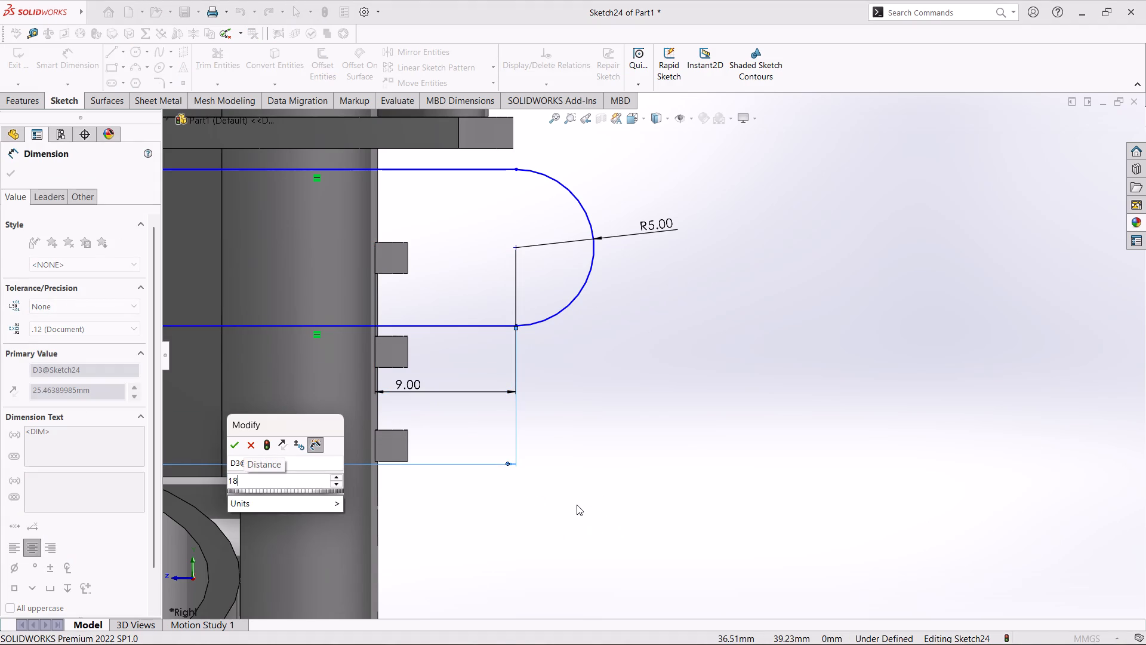
key(Return)
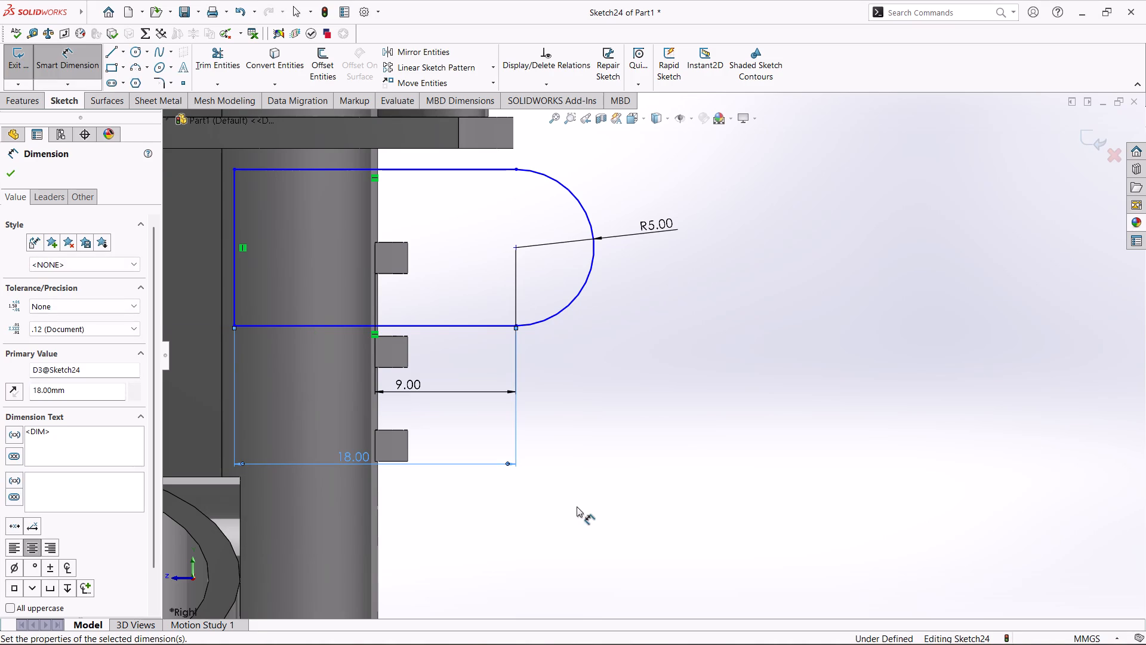
Dimension the arc centre 27 mm vertically below the top edge of the cylinder, and finish dimensioning.
click(516, 249)
scroll(516, 248, up, 4)
scroll(507, 199, up, 4)
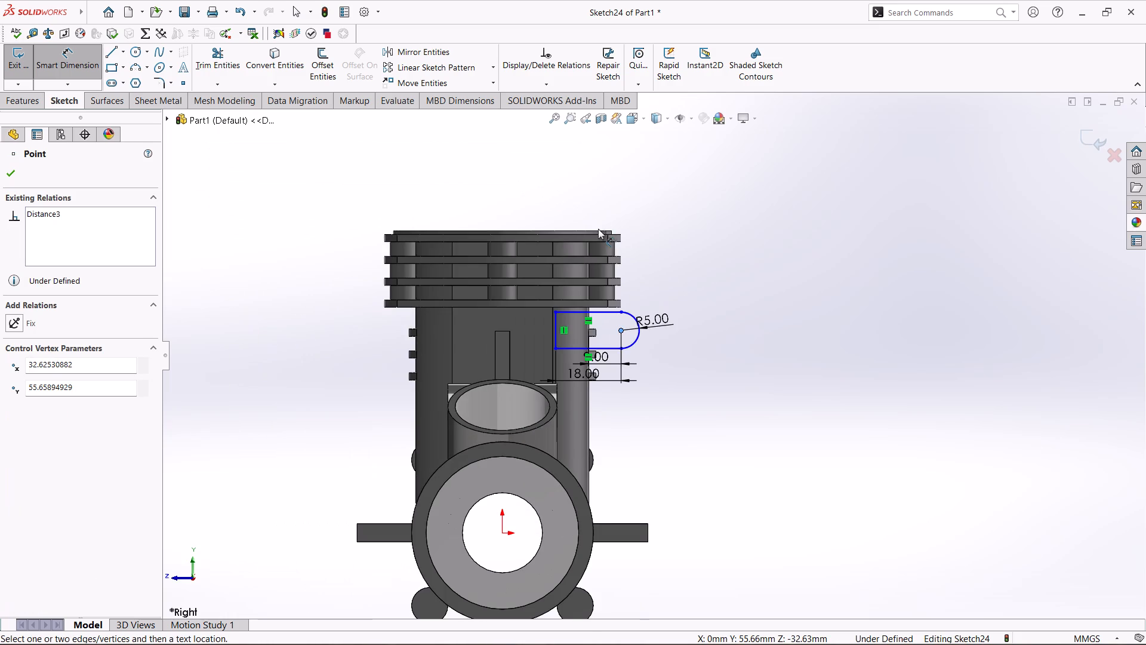
scroll(611, 220, down, 5)
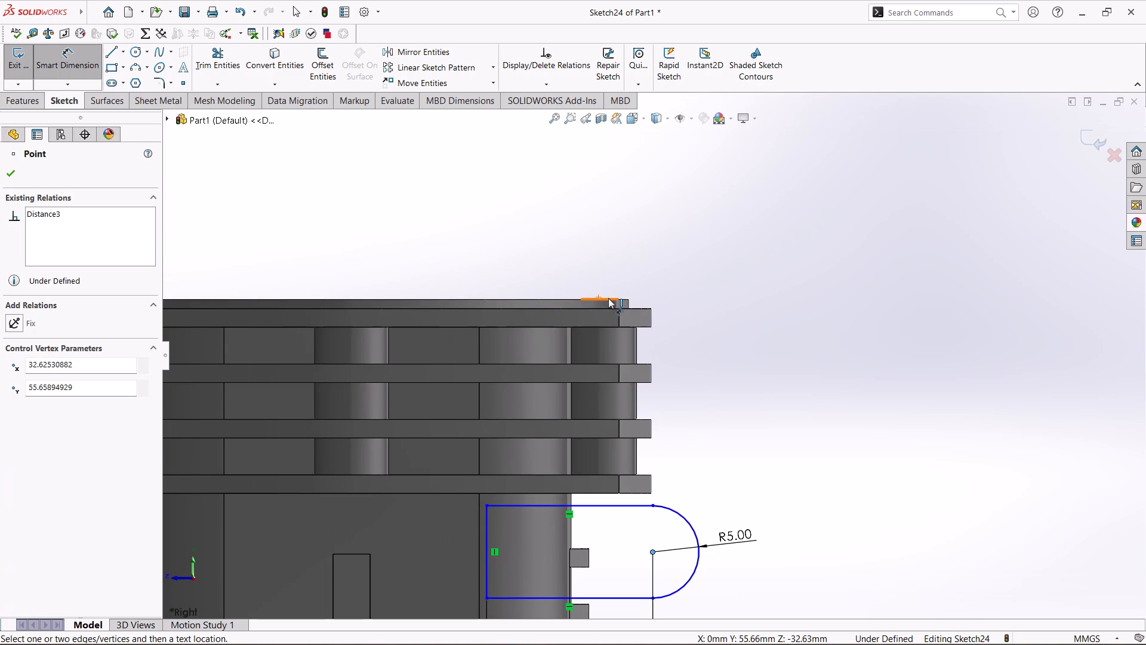
click(608, 298)
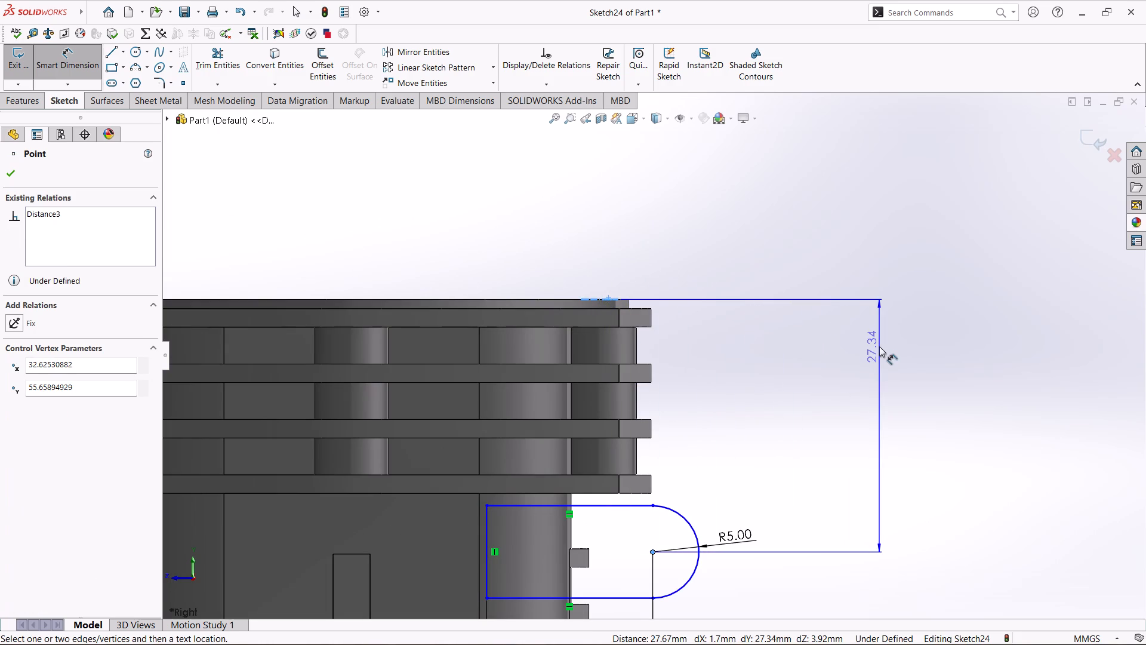
click(879, 346)
text(27)
key(Return)
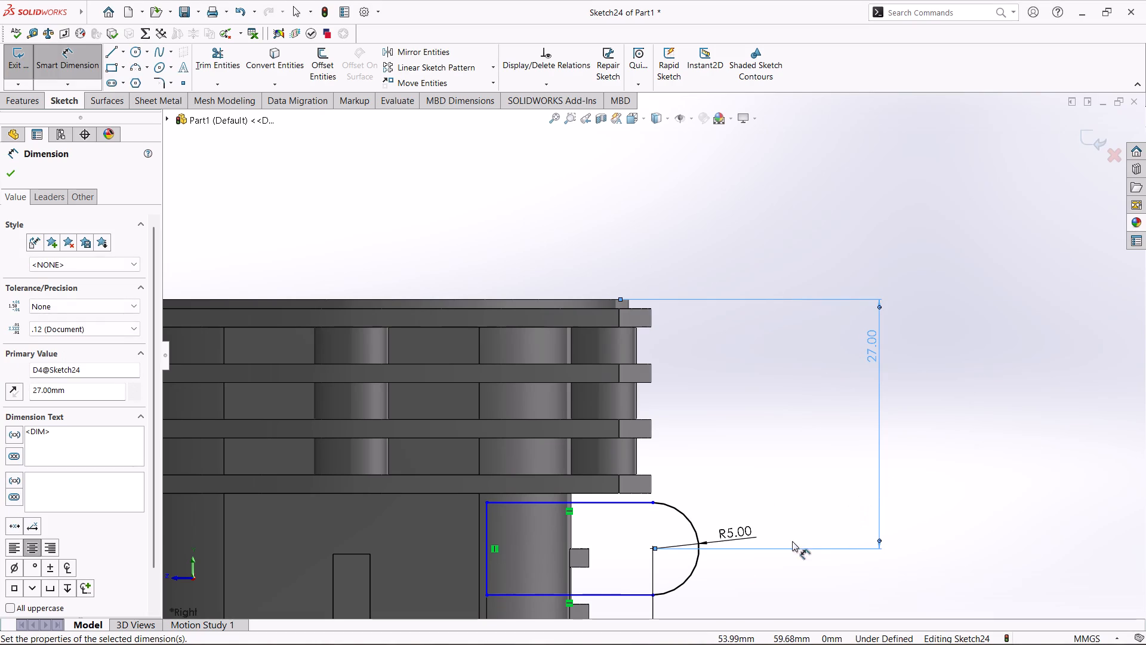
click(4, 180)
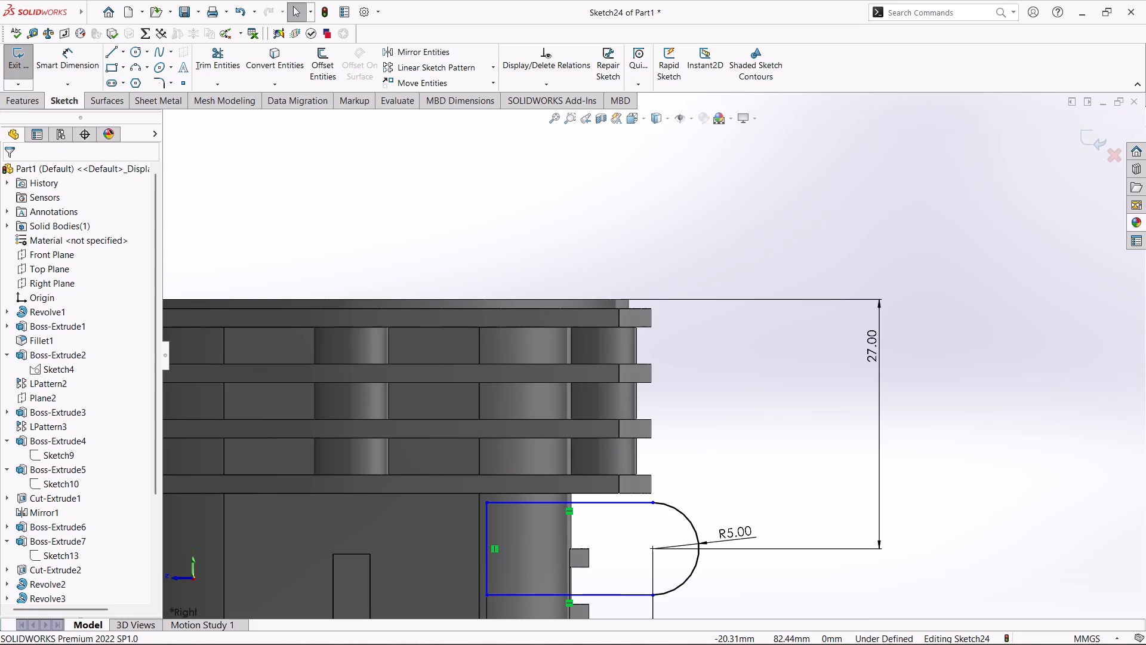
Set up a boss extrusion of the lug profile with a Mid Plane end condition and 5 mm depth.
click(27, 105)
click(24, 68)
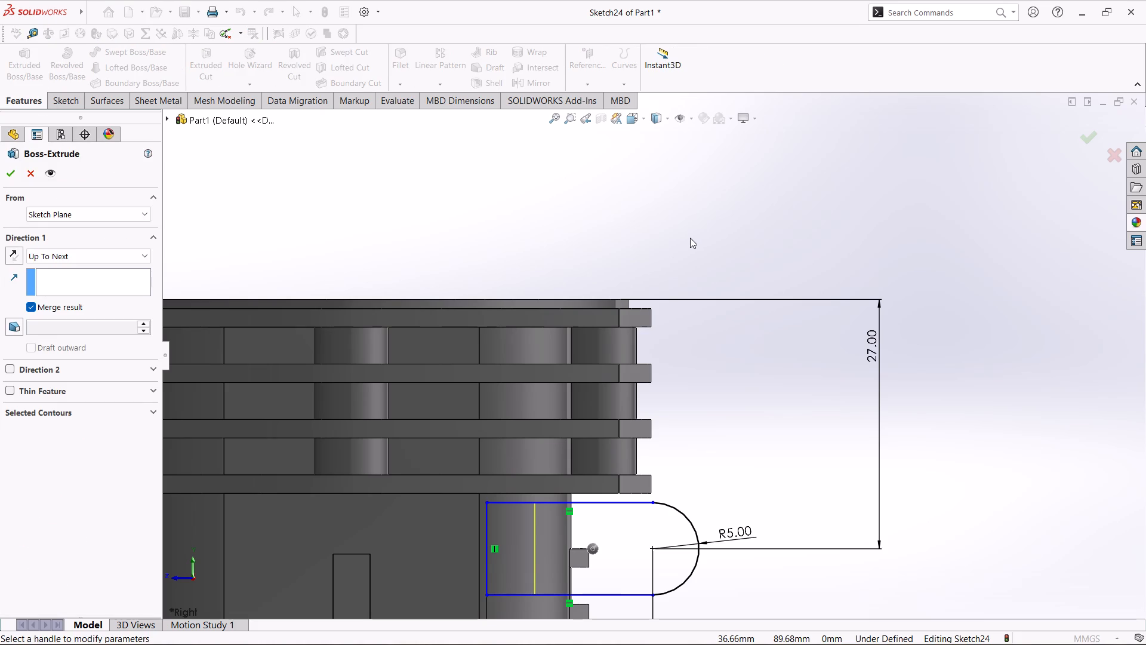
click(64, 256)
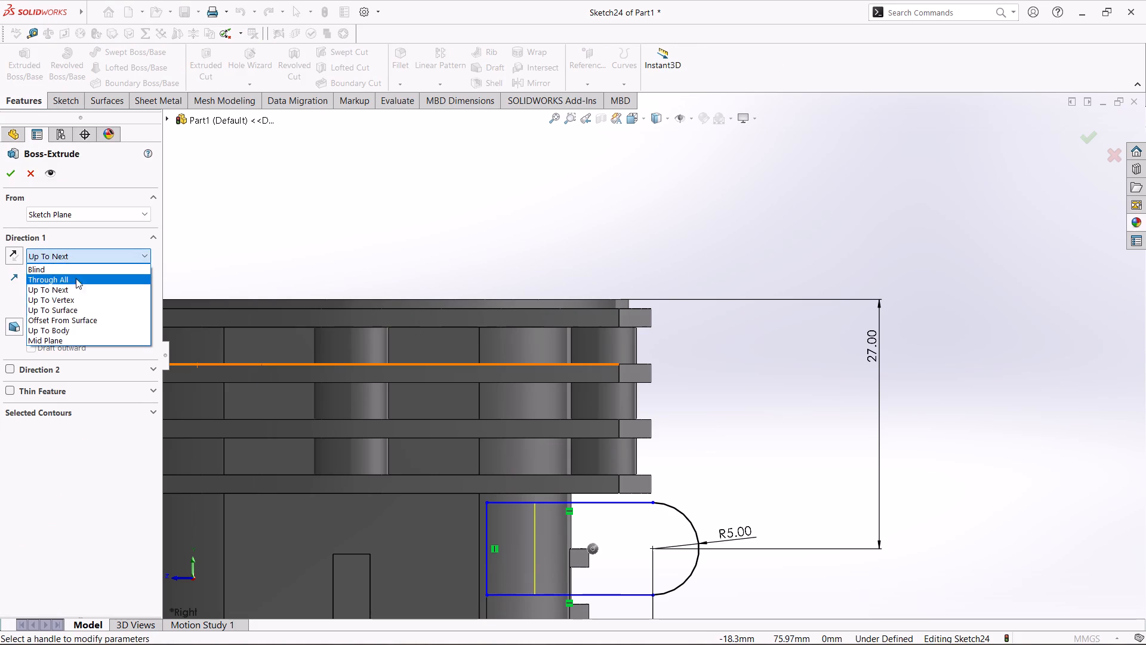
click(101, 343)
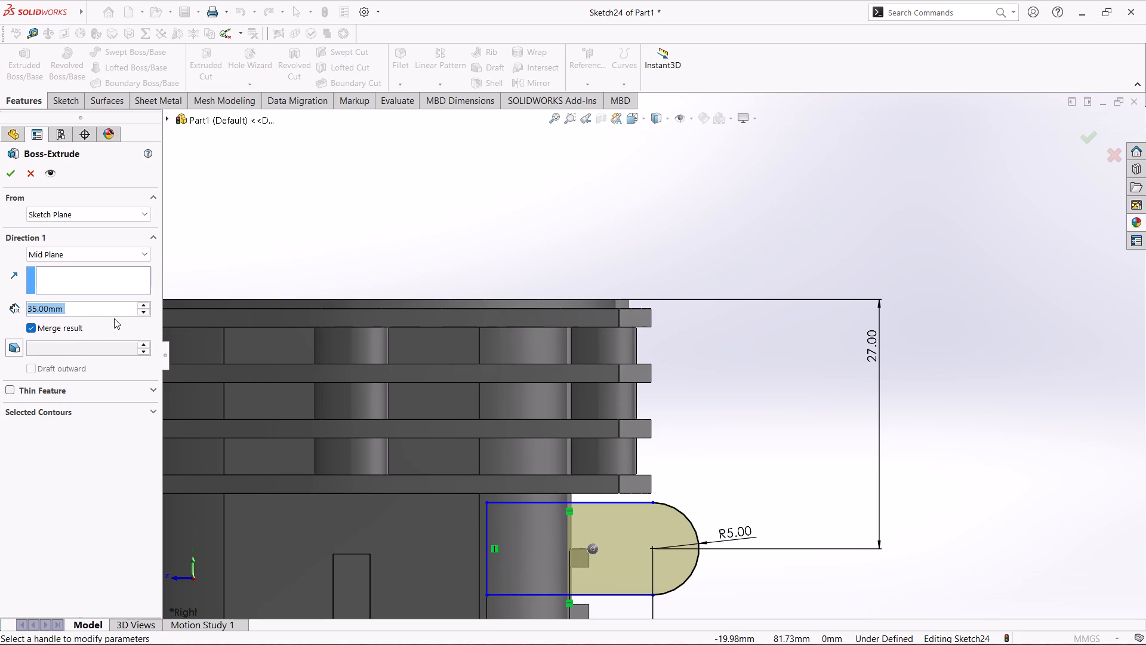
key(5)
key(Return)
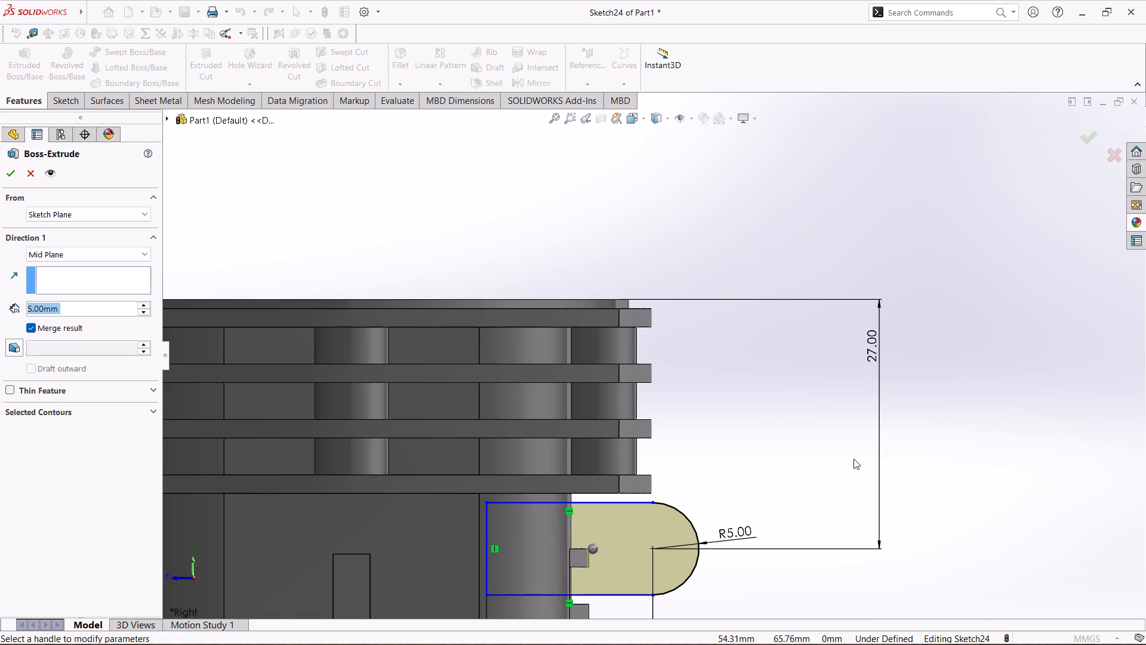
Check the lug preview from several angles, change its end condition to Blind at 5 mm, and complete the extrusion.
middle_drag(815, 469, 740, 496)
scroll(740, 496, down, 1)
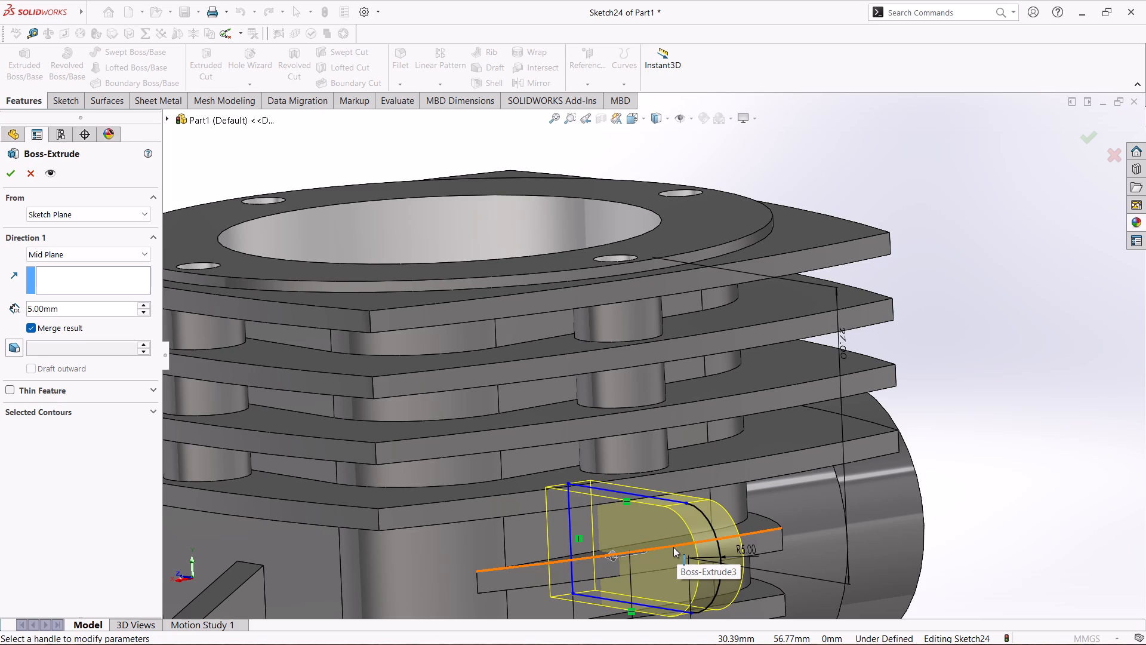
scroll(917, 331, up, 3)
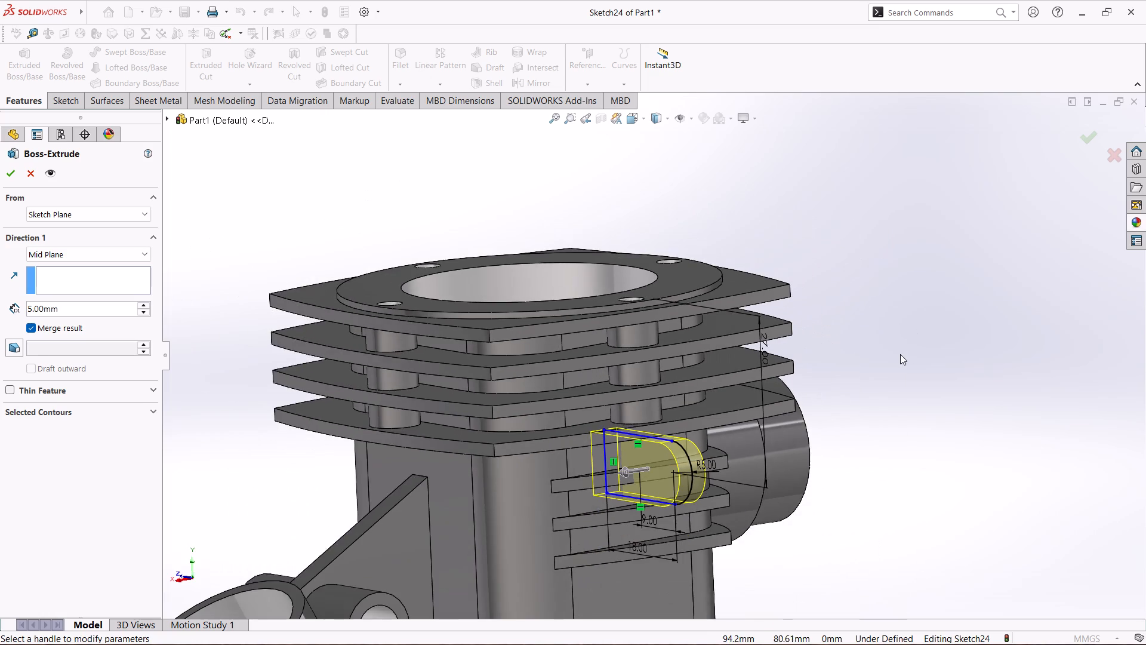
scroll(900, 349, up, 1)
middle_drag(900, 349, 889, 549)
scroll(805, 451, up, 2)
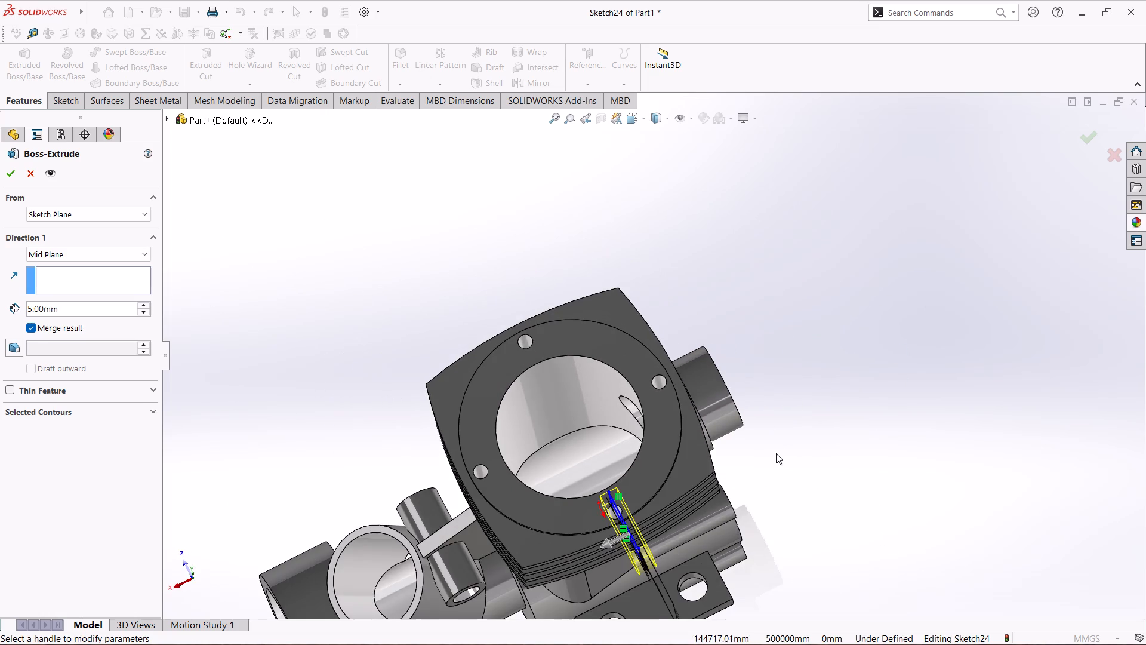
middle_drag(783, 459, 782, 506)
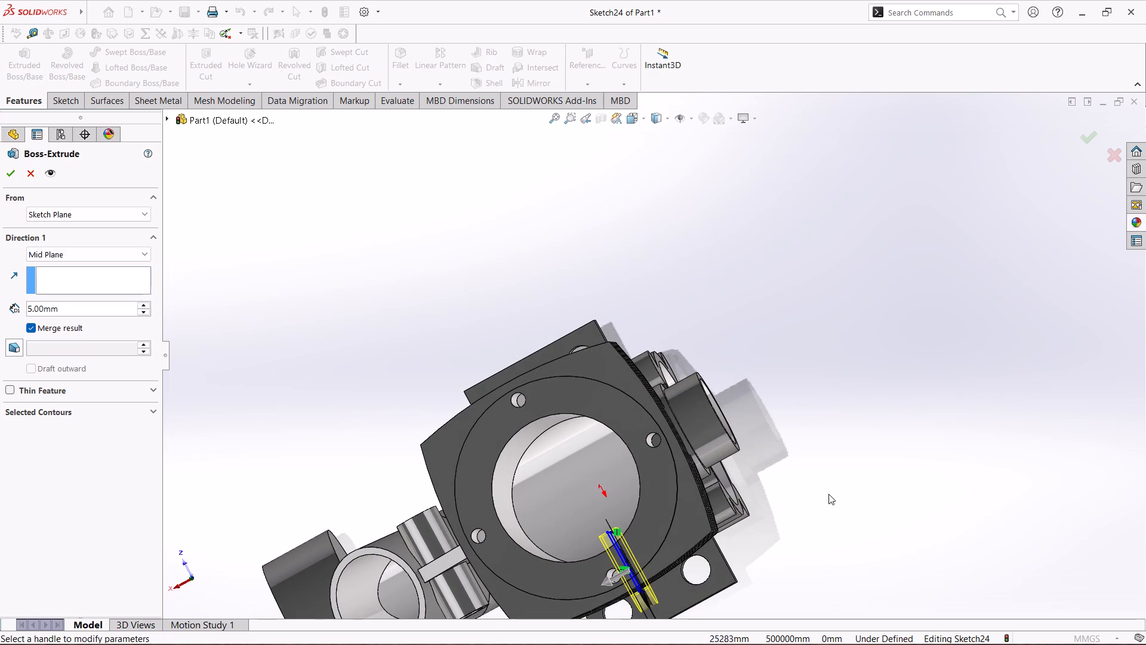
scroll(867, 490, up, 2)
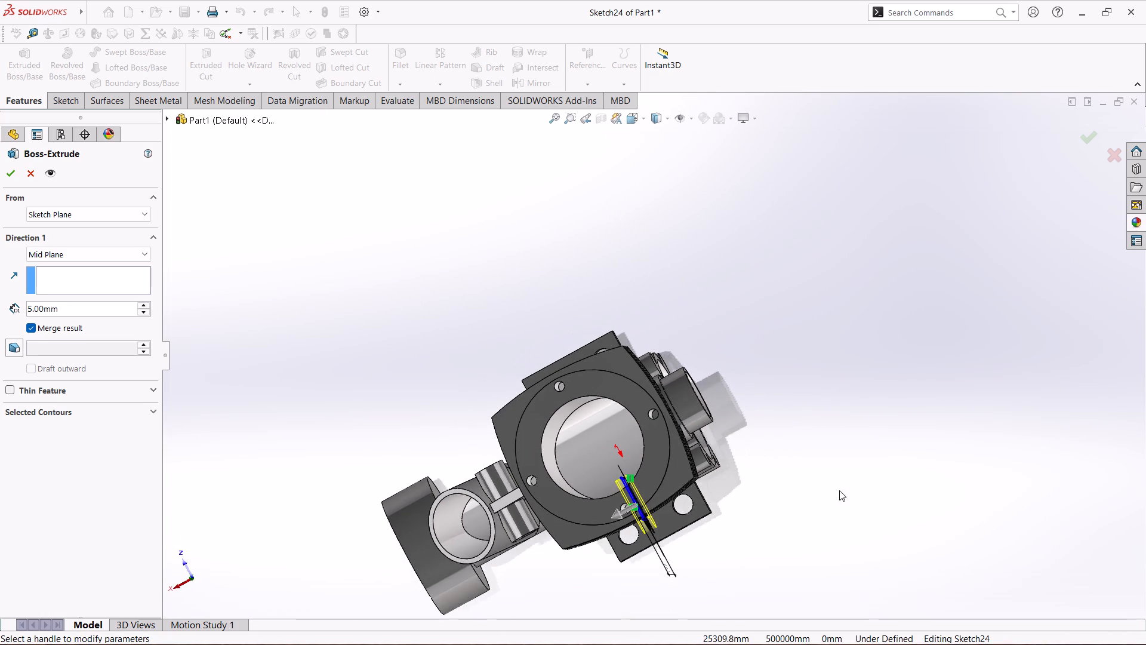
middle_drag(830, 492, 844, 420)
click(83, 250)
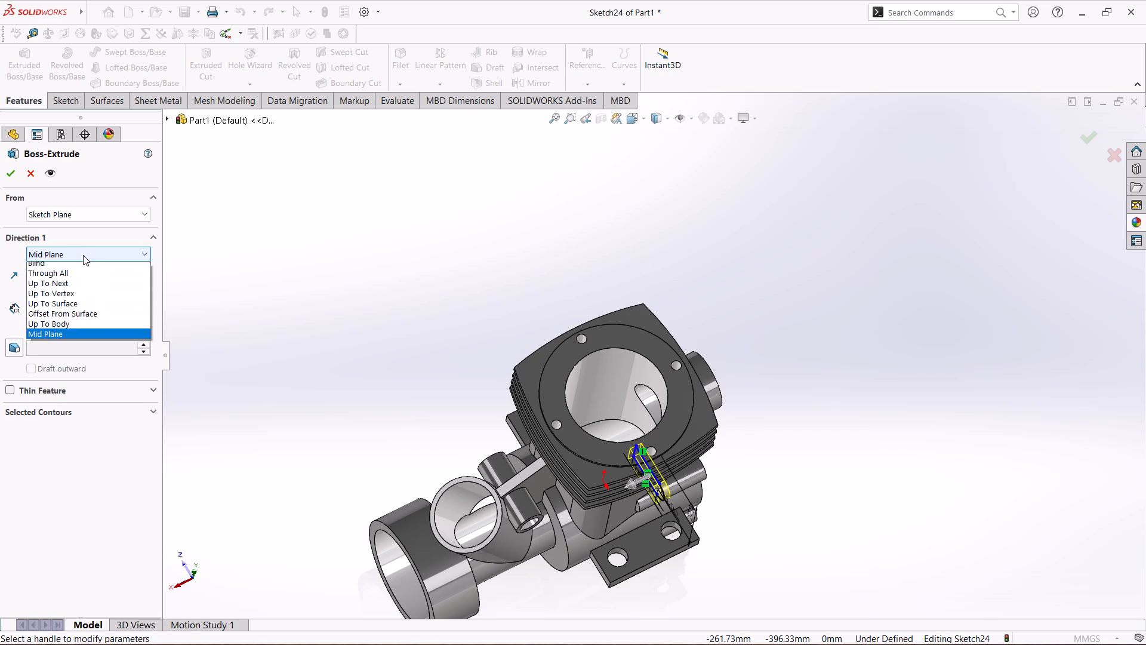
click(88, 265)
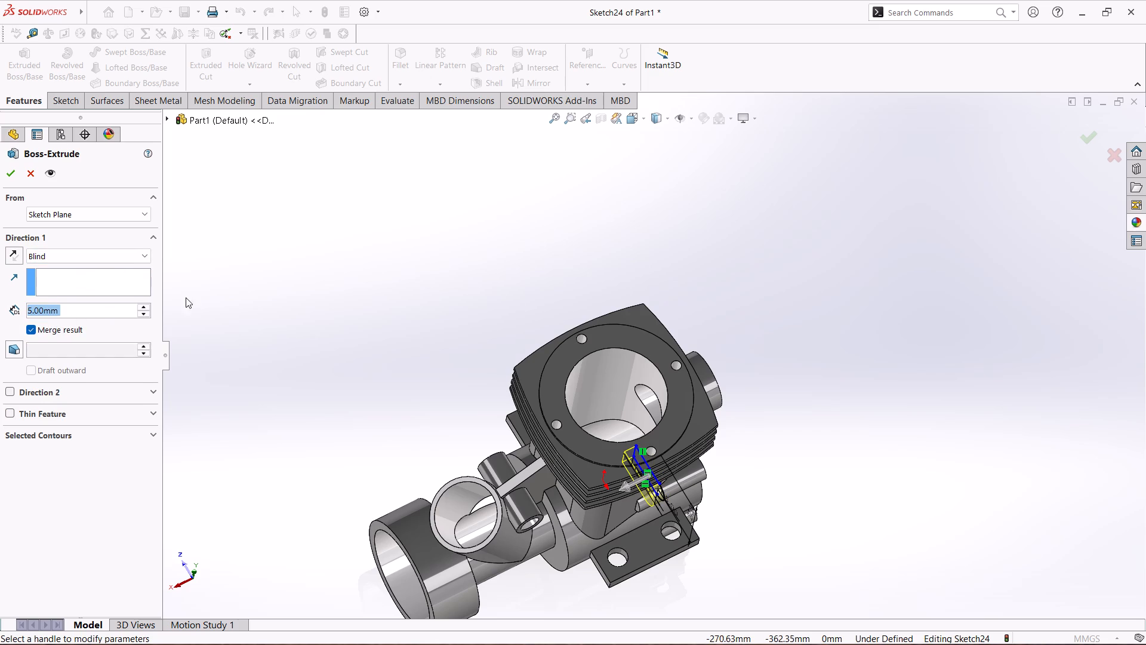
click(8, 179)
Enable the Direct Editing command set and bring up its commands.
middle_drag(834, 200, 837, 335)
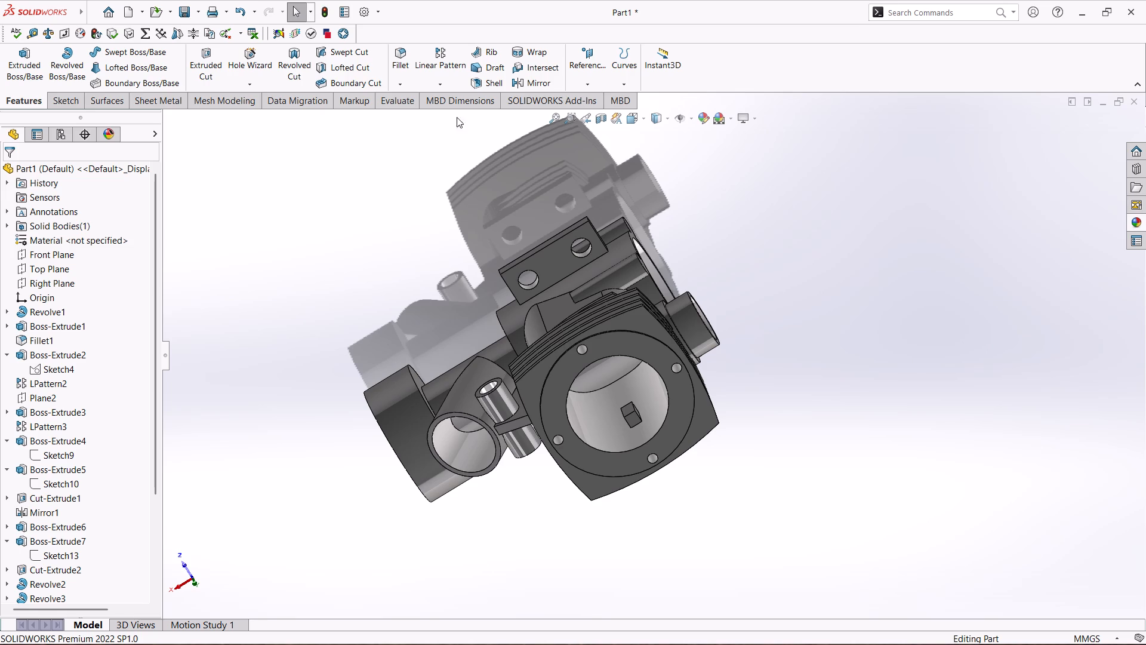
right_click(727, 83)
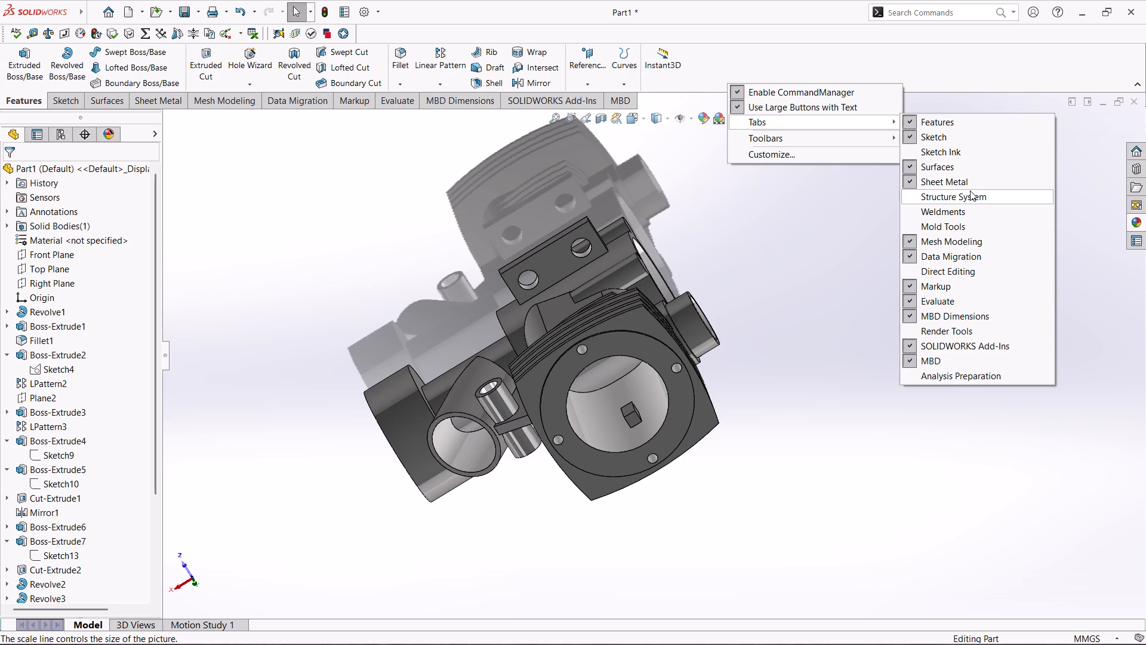
click(978, 271)
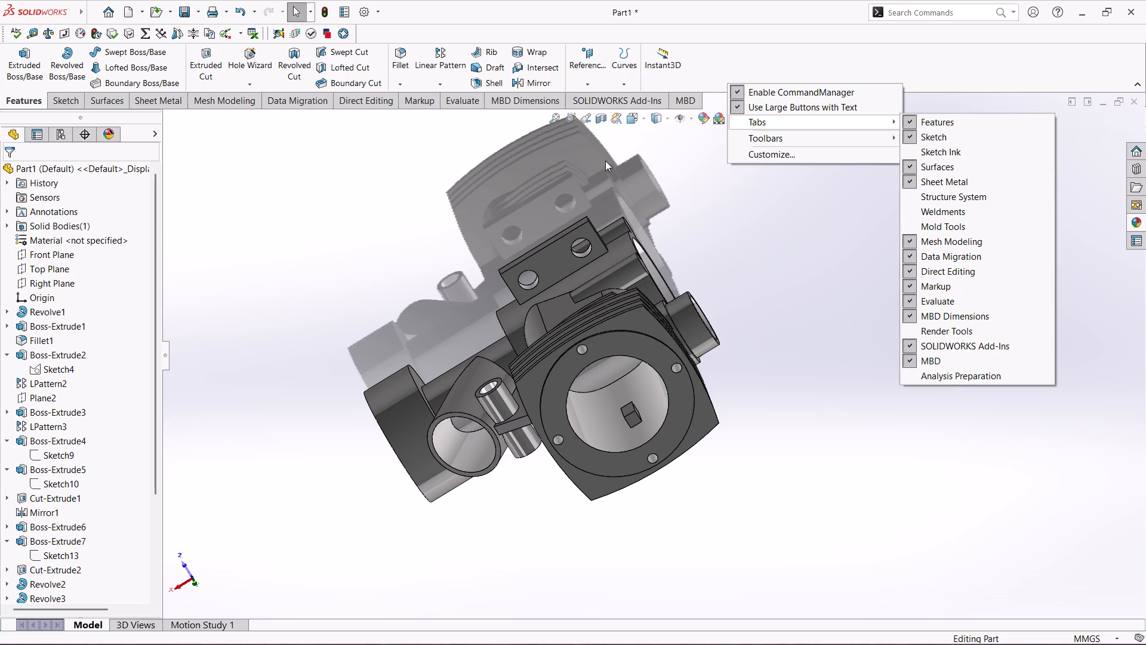
click(371, 100)
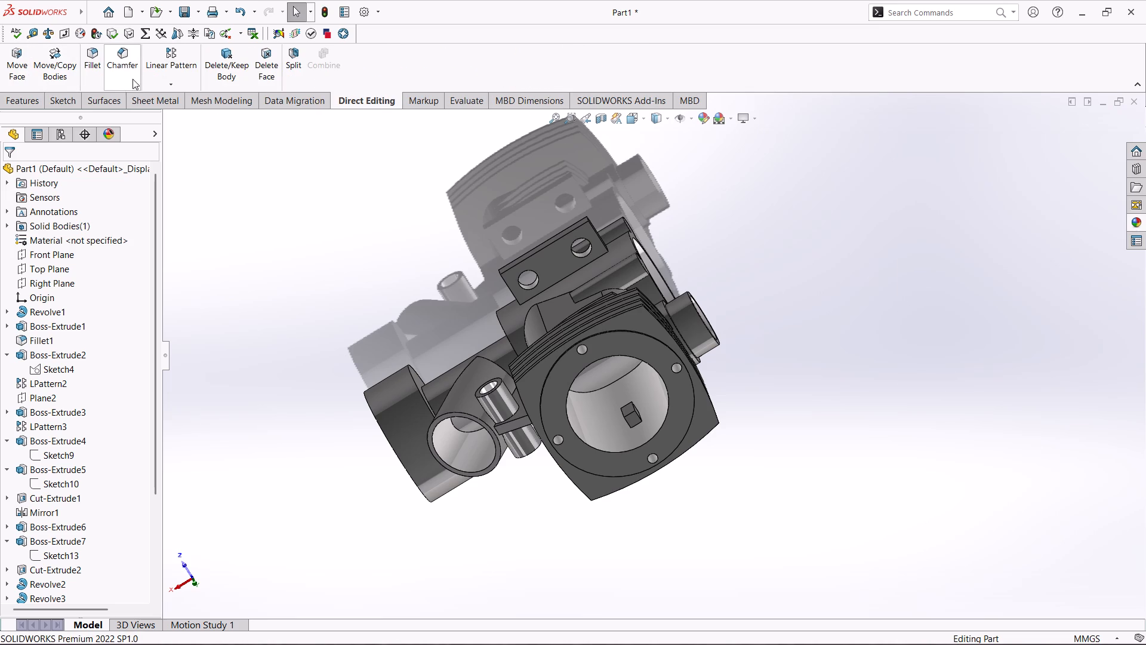
Remove the lug's block protruding inside the cylinder bore by deleting its five exposed faces with the Delete and Patch option.
click(264, 72)
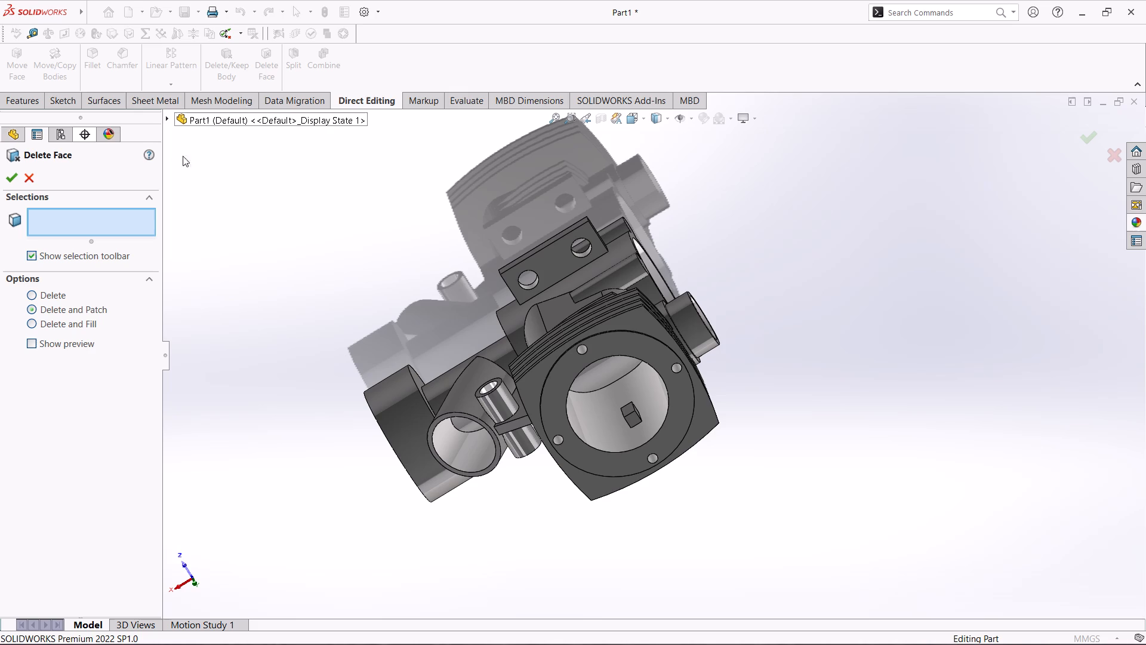
scroll(631, 410, down, 2)
click(634, 413)
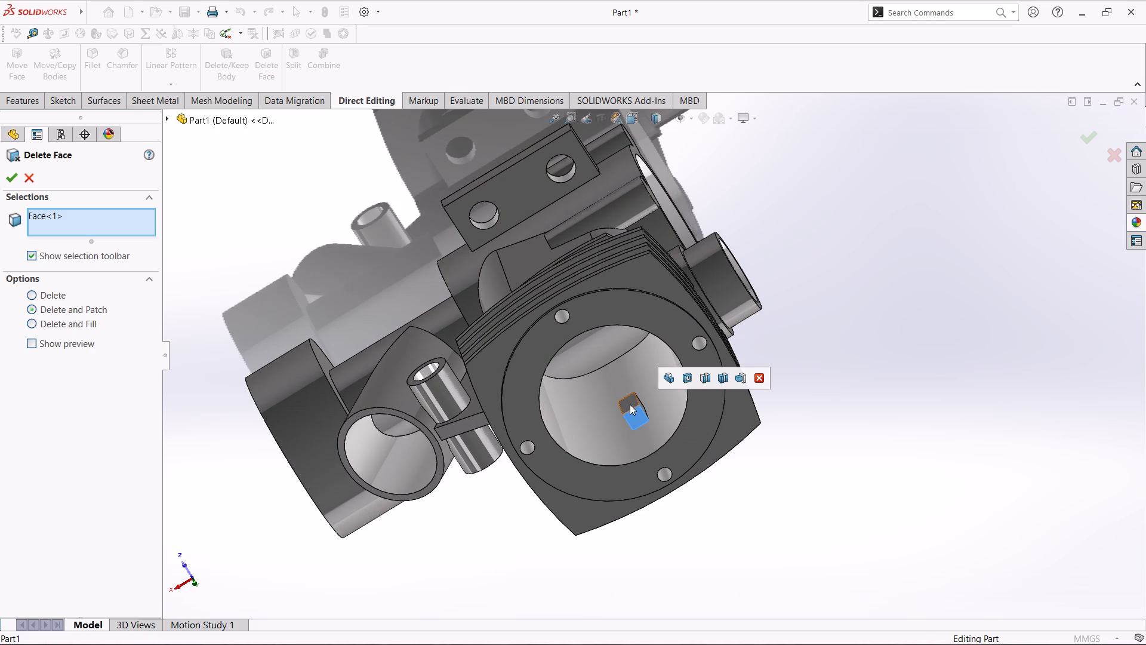
click(630, 404)
middle_drag(641, 403, 625, 411)
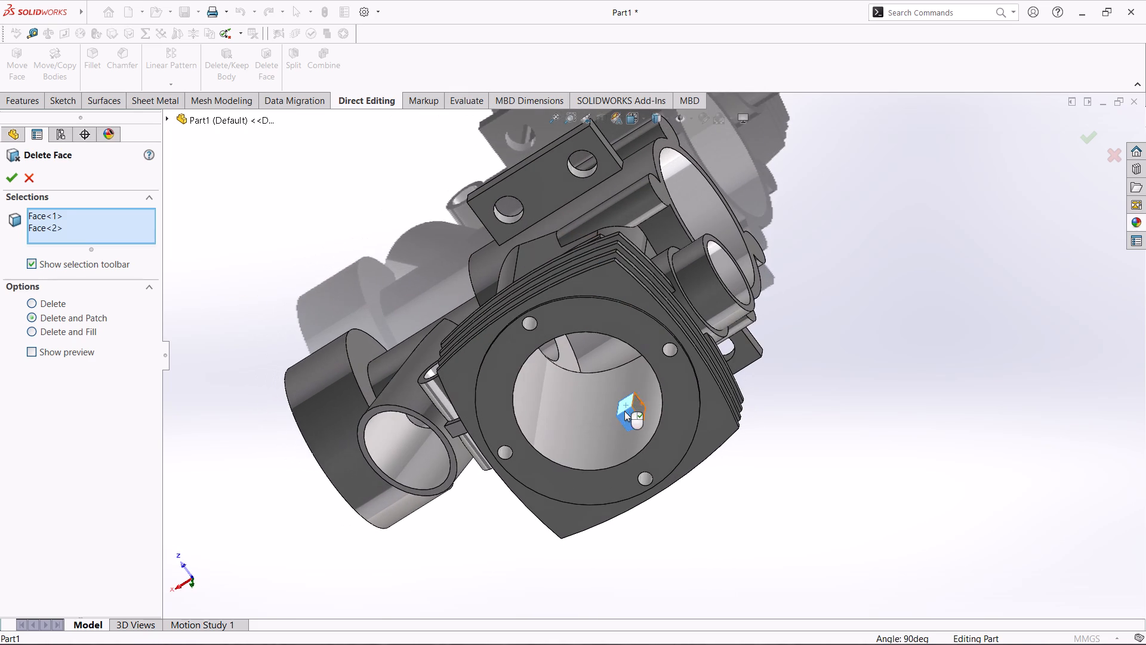
click(635, 404)
scroll(615, 411, down, 1)
middle_drag(615, 411, 631, 402)
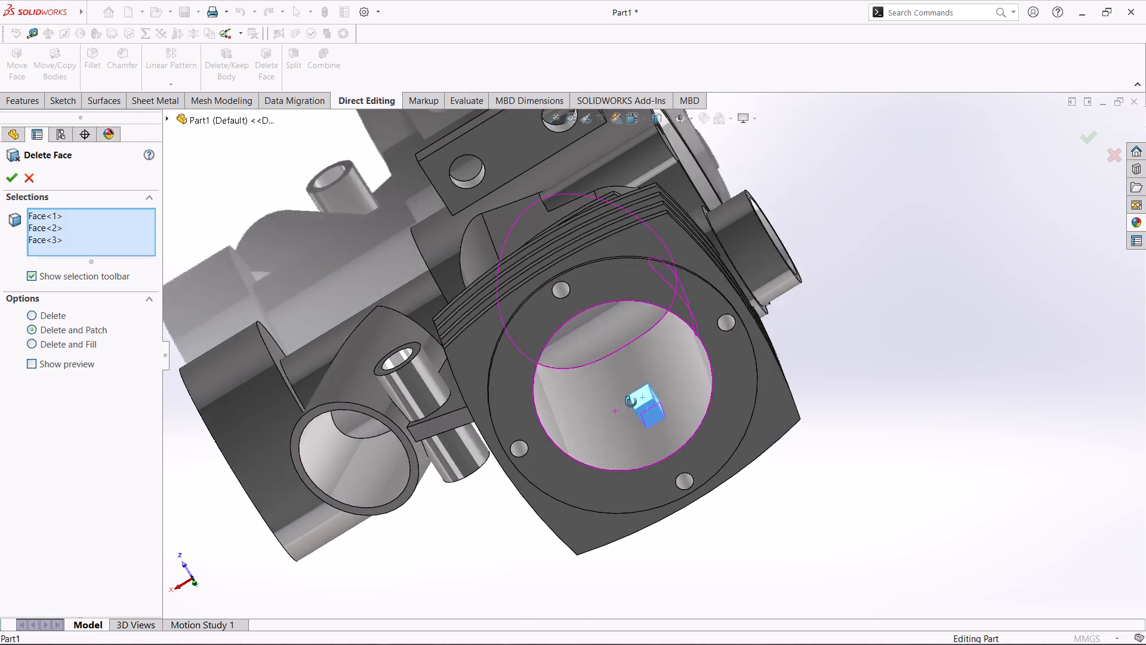
middle_drag(631, 402, 652, 388)
click(642, 401)
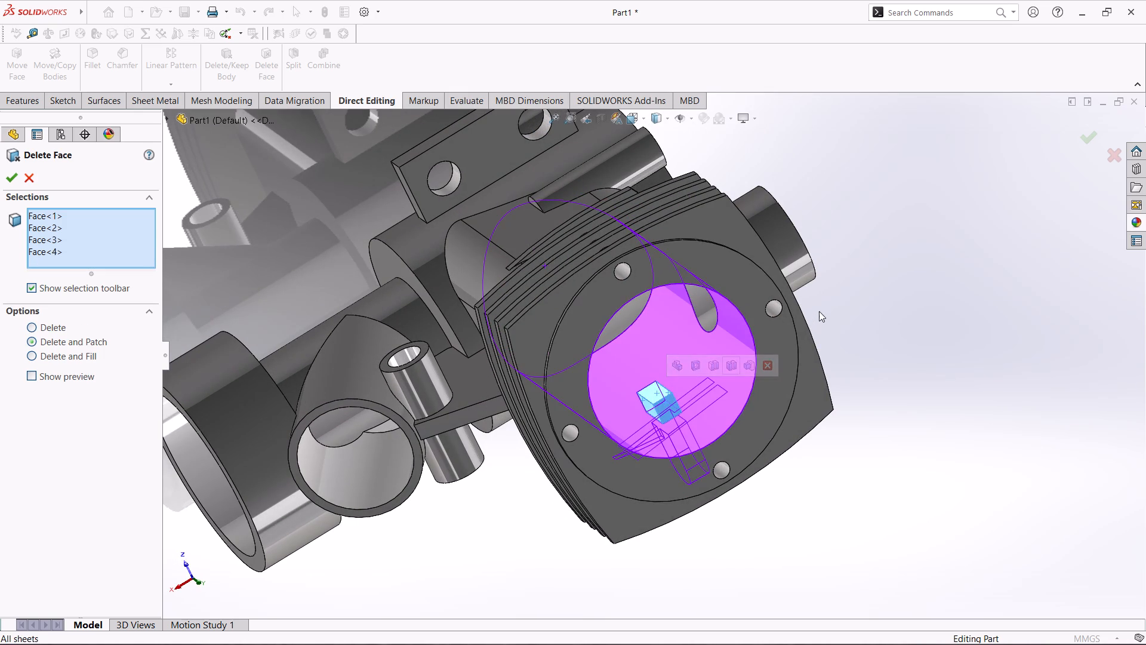
middle_drag(991, 289, 824, 443)
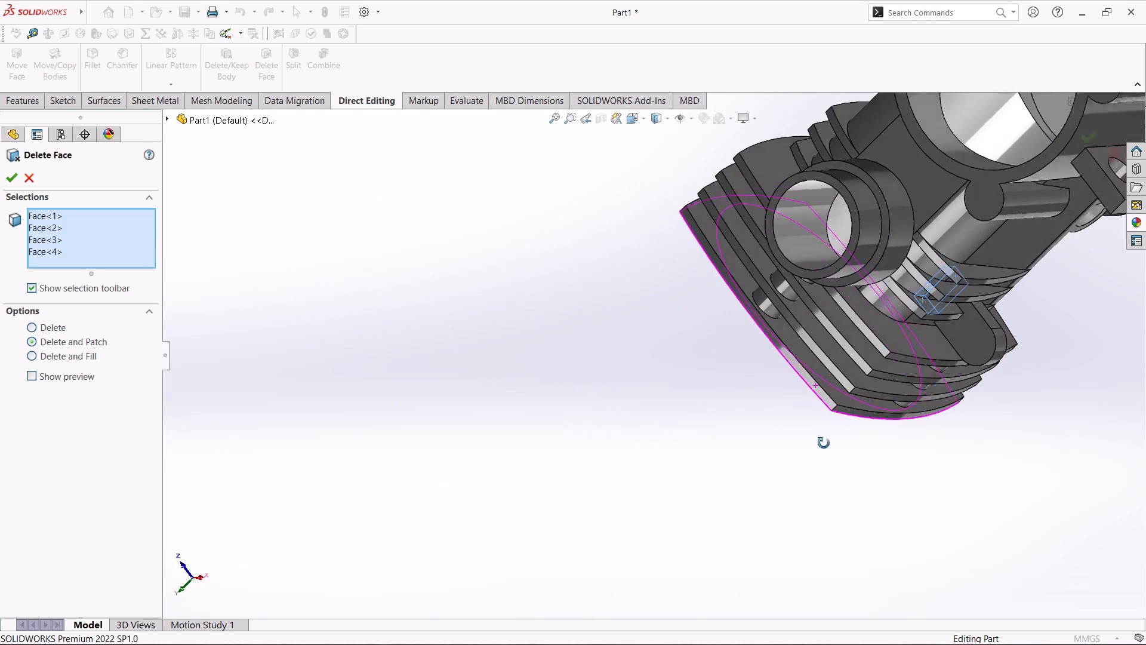
middle_drag(824, 443, 891, 503)
scroll(879, 266, down, 4)
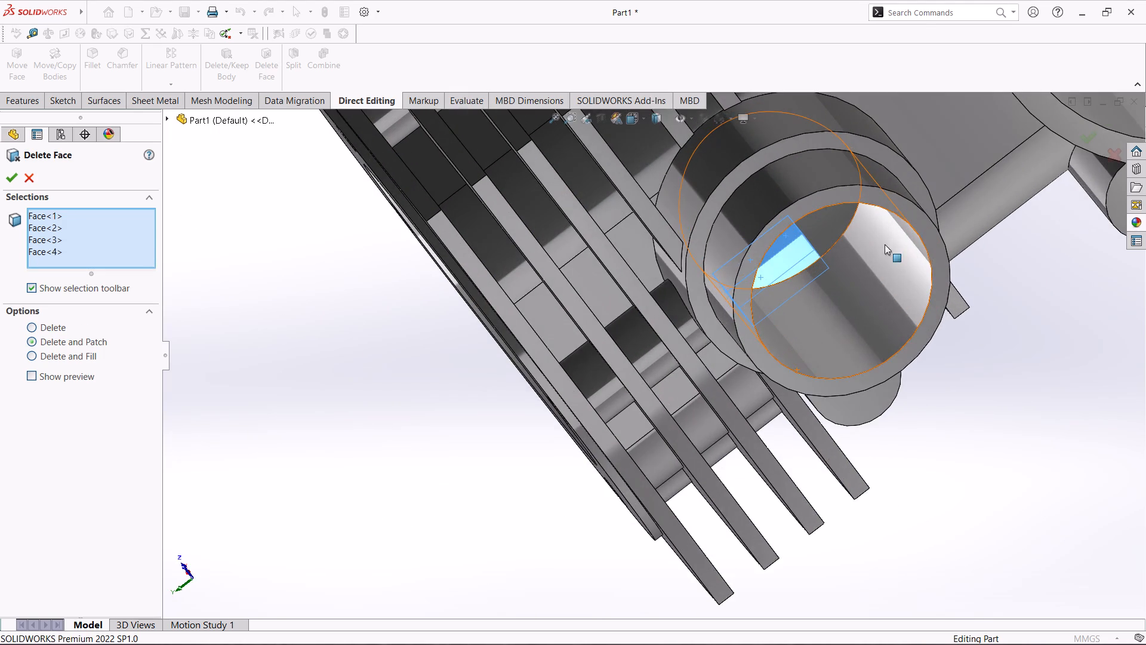
scroll(836, 214, down, 4)
scroll(739, 271, down, 5)
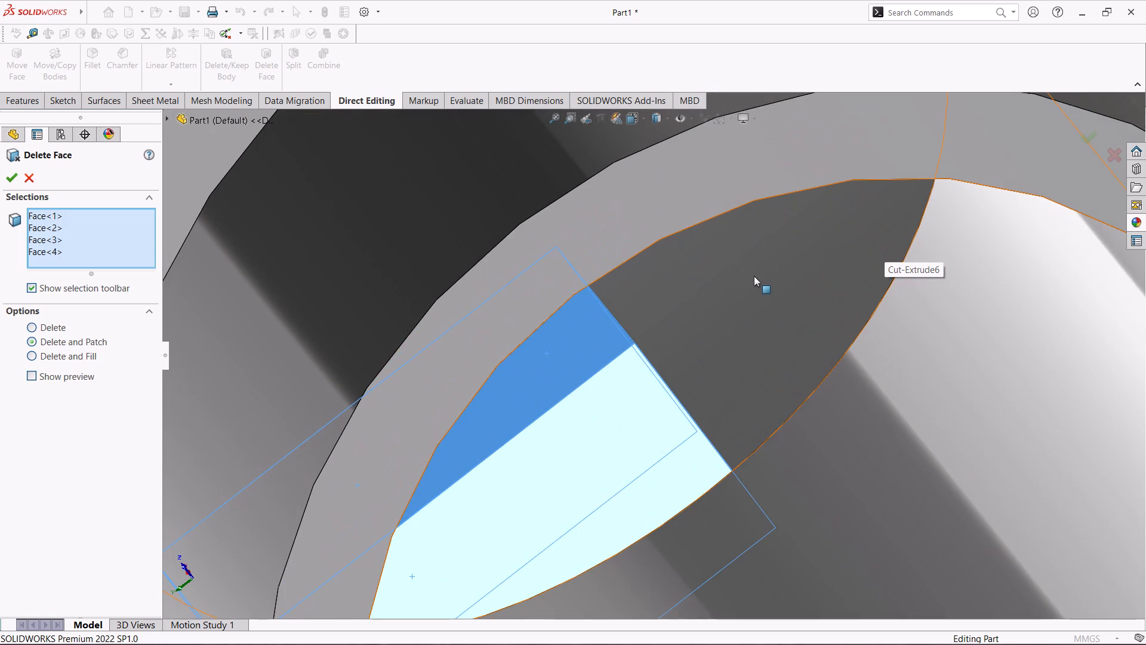
middle_drag(754, 276, 745, 285)
click(627, 394)
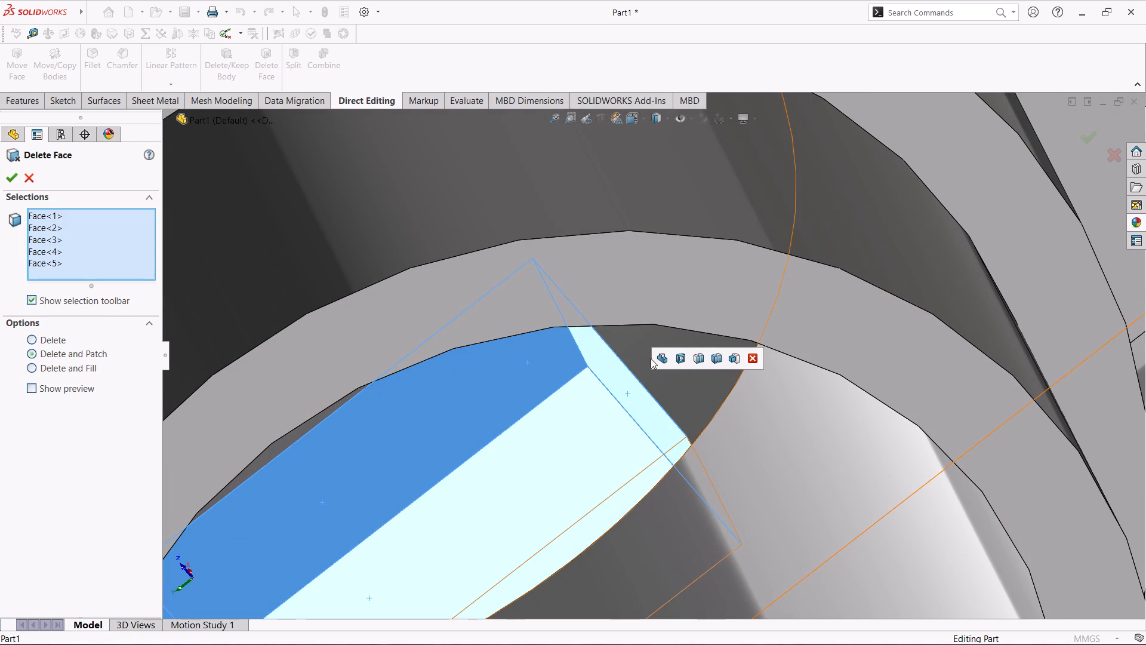
scroll(652, 352, up, 15)
scroll(776, 475, up, 3)
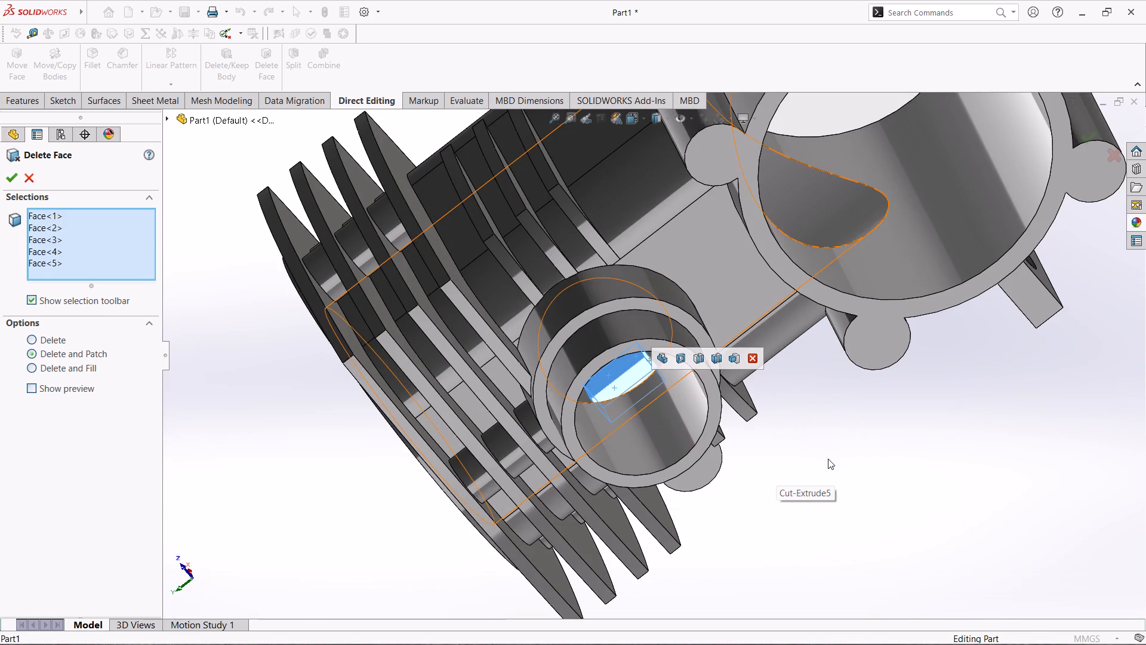
middle_drag(828, 459, 928, 331)
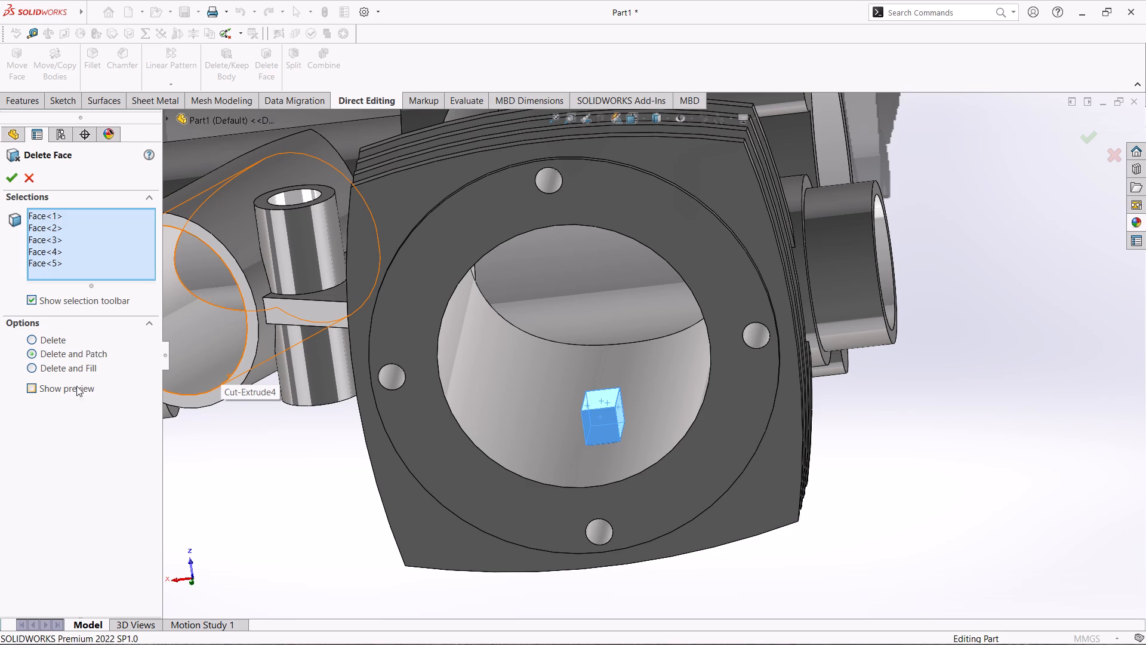
click(12, 180)
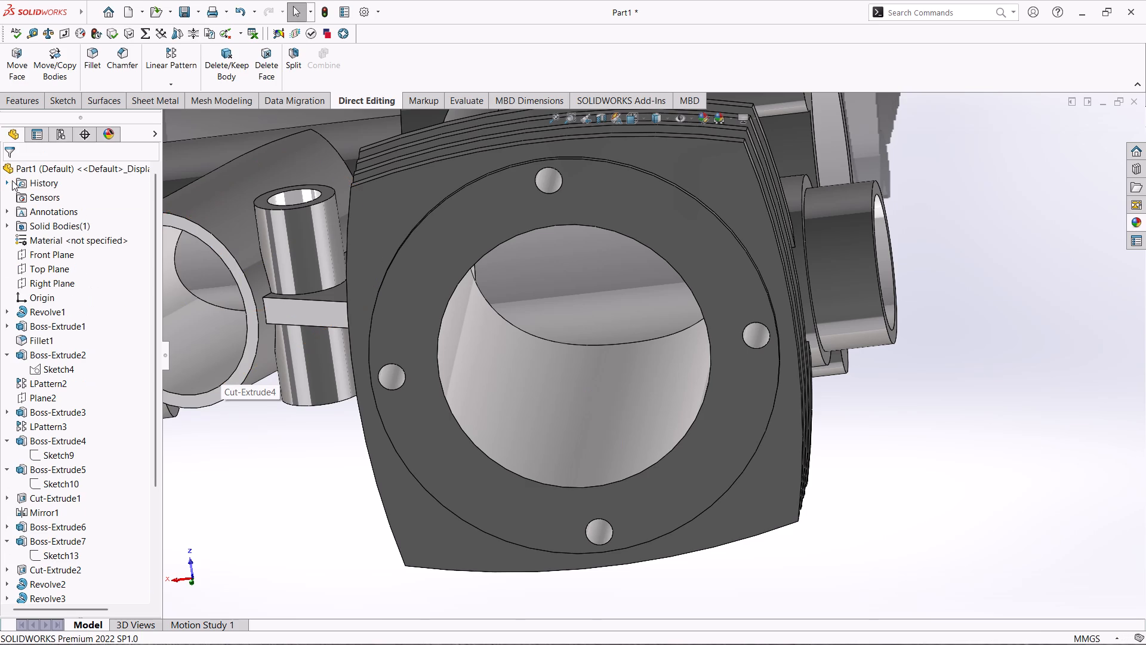
Inspect the whole engine body from several angles, including the cleaned cylinder bore, side ports and mounting lugs.
scroll(953, 434, up, 5)
middle_drag(883, 434, 833, 248)
middle_drag(835, 363, 929, 251)
middle_drag(654, 432, 743, 435)
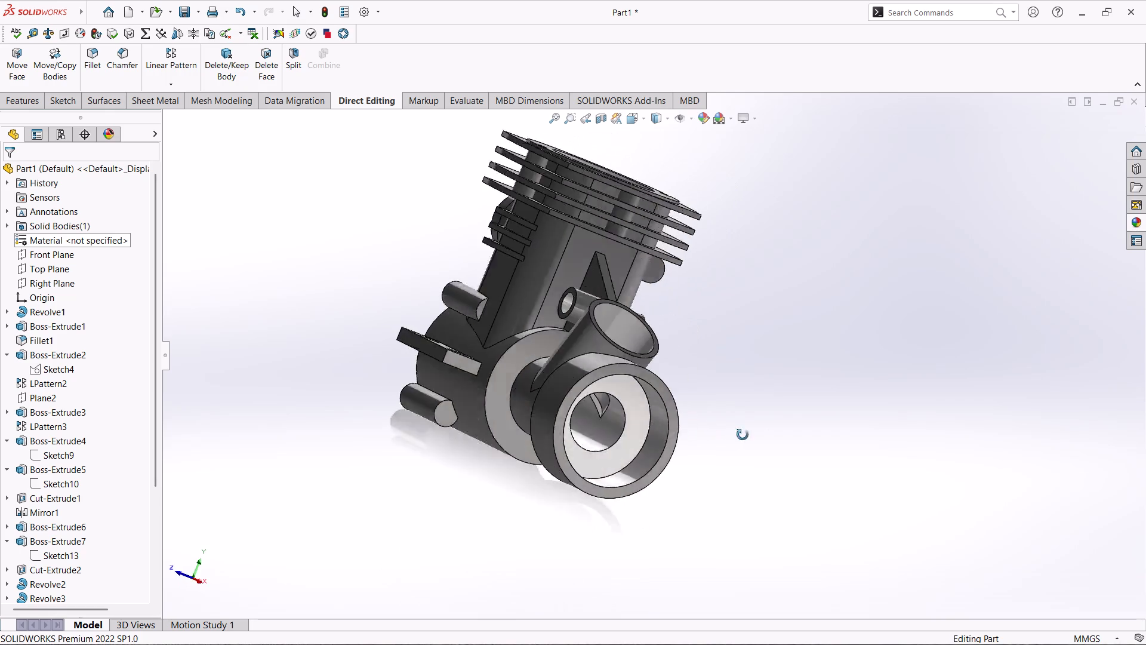
middle_drag(743, 435, 784, 434)
scroll(766, 438, up, 1)
middle_drag(337, 509, 399, 539)
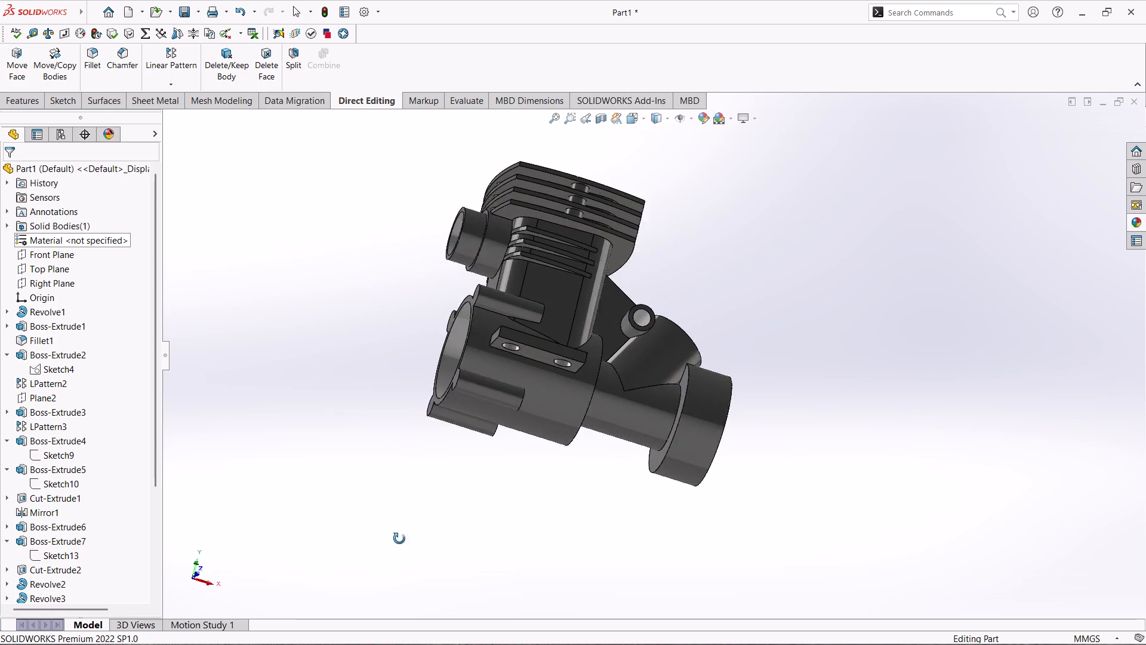
middle_drag(399, 539, 403, 543)
middle_drag(423, 471, 406, 561)
middle_drag(415, 486, 411, 496)
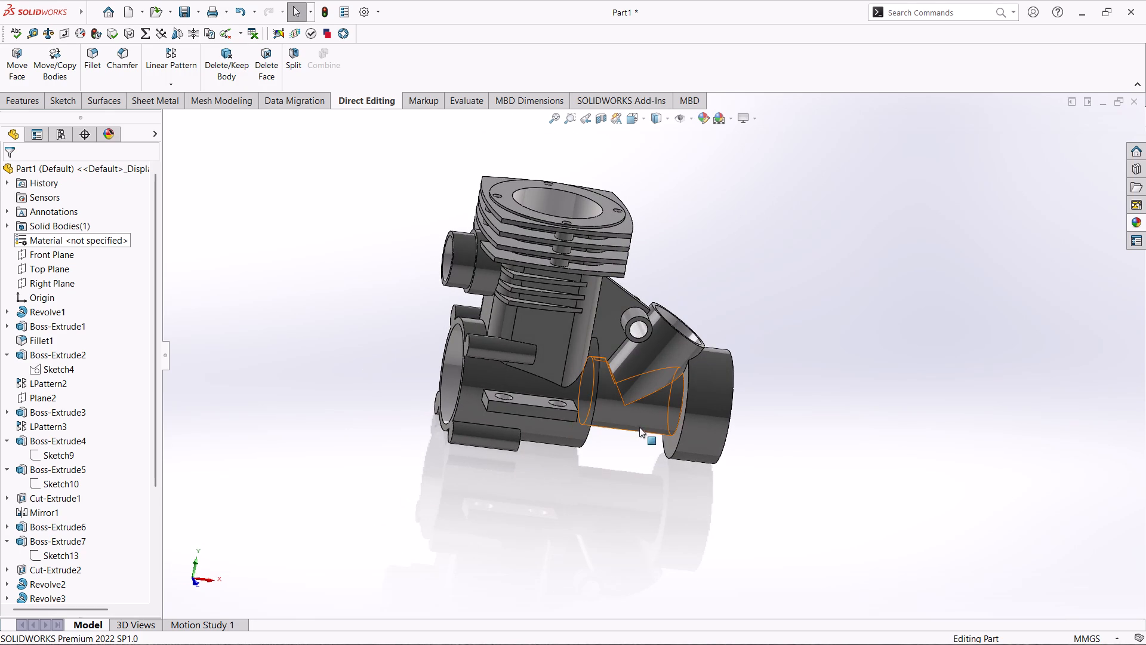
scroll(821, 344, up, 3)
scroll(777, 342, down, 2)
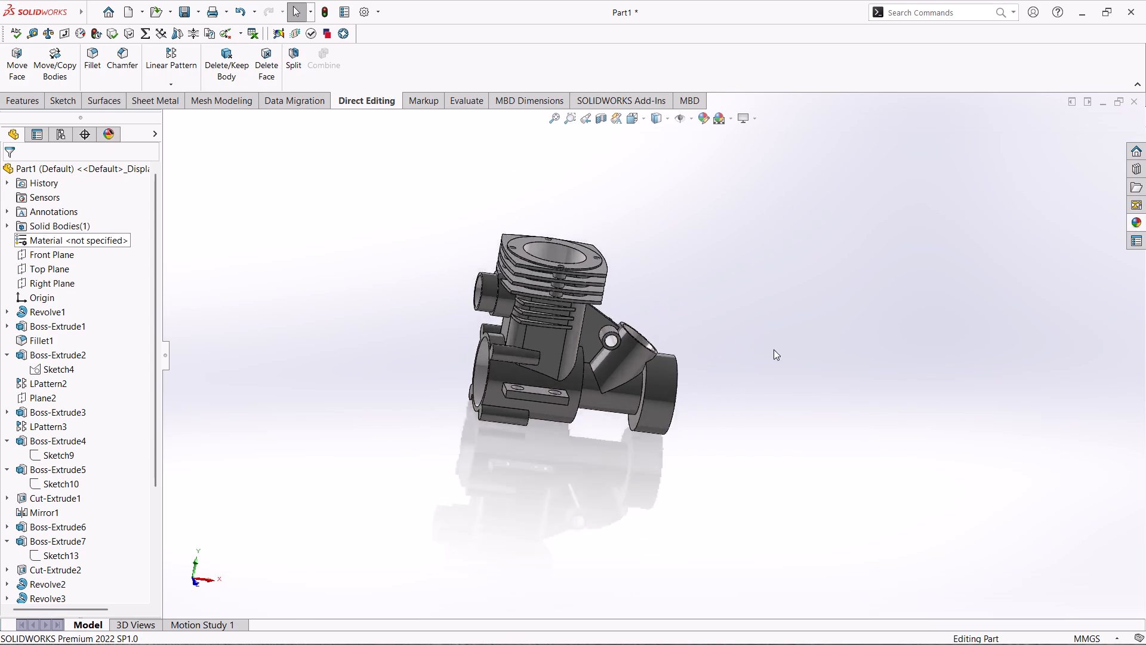
scroll(774, 349, down, 2)
scroll(513, 332, up, 2)
scroll(449, 306, down, 2)
scroll(488, 318, up, 2)
scroll(428, 314, down, 2)
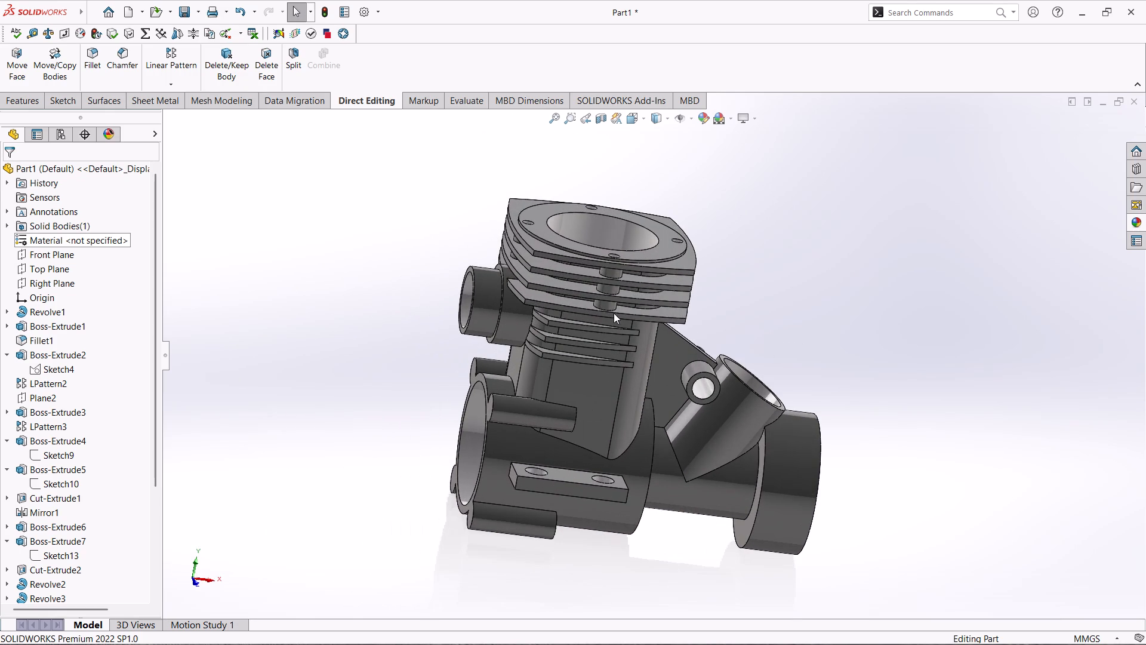
middle_drag(830, 333, 800, 468)
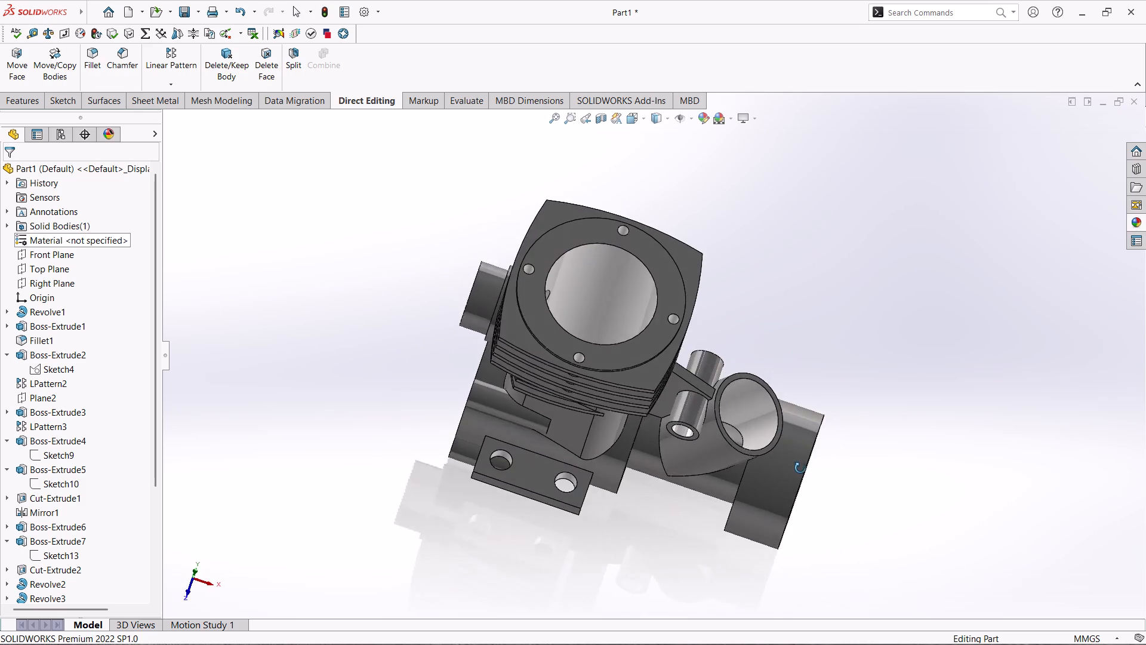
middle_drag(800, 468, 831, 315)
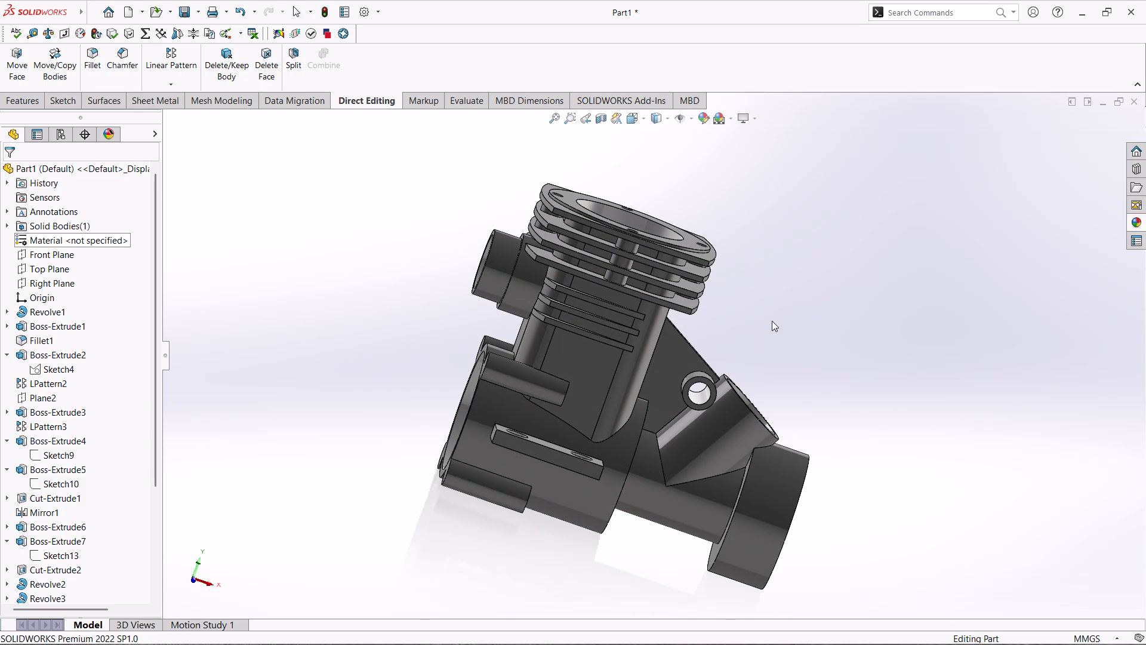
On the side lug's flat face, sketch a circle about 5.6 mm in diameter centred on the rounded end.
scroll(771, 321, up, 1)
middle_drag(771, 321, 624, 344)
click(694, 286)
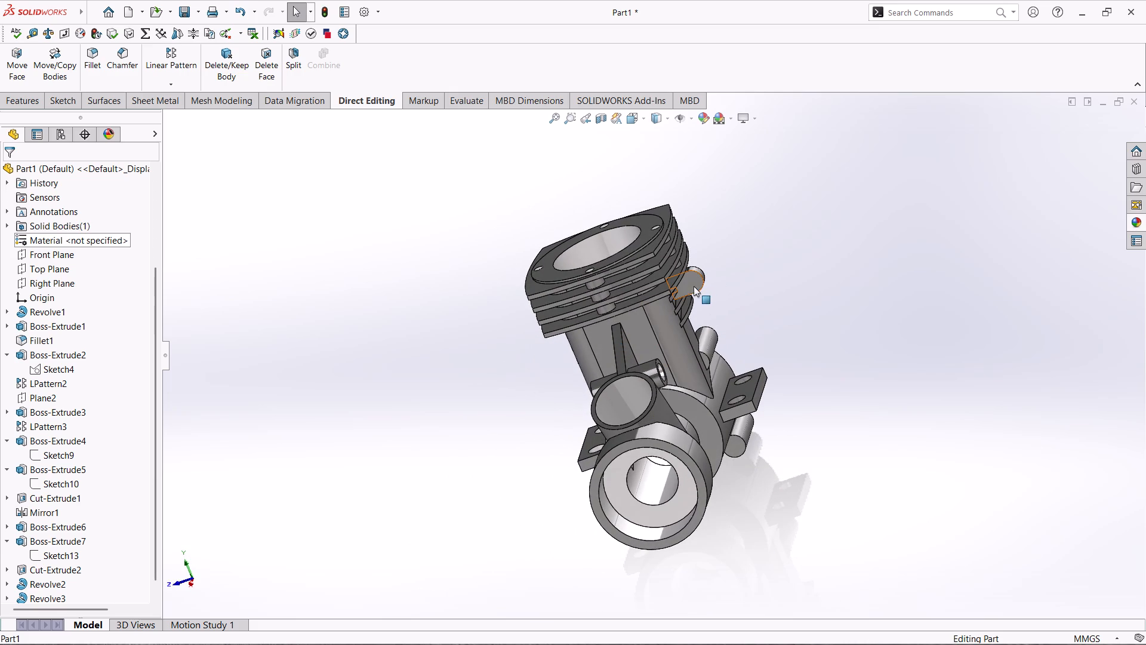
click(741, 253)
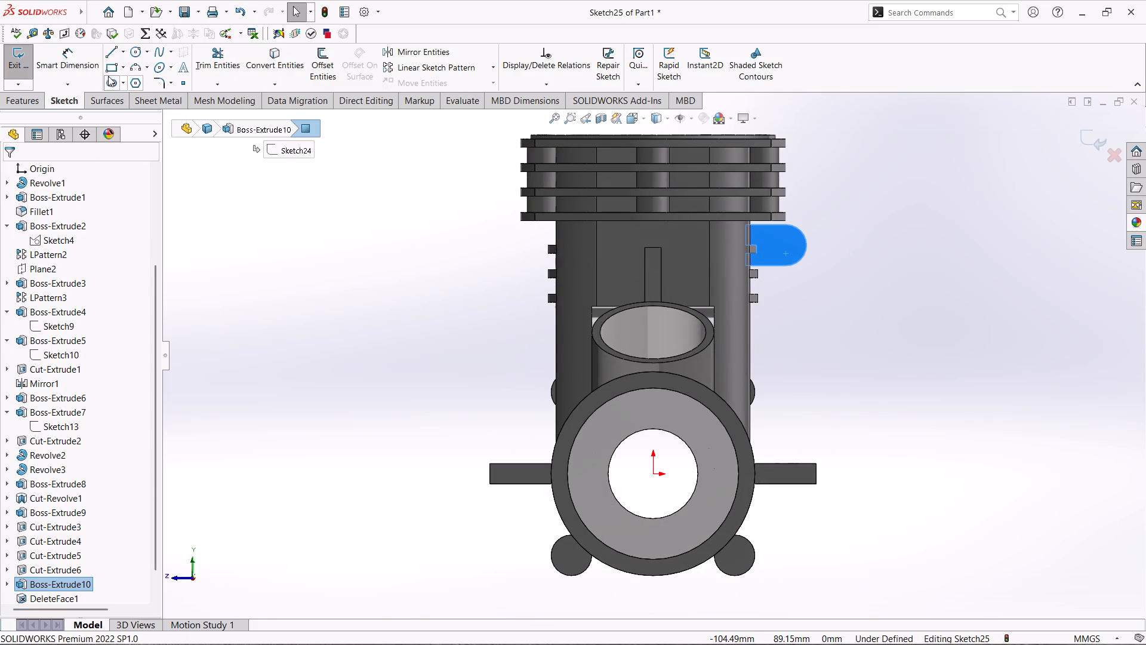
click(136, 52)
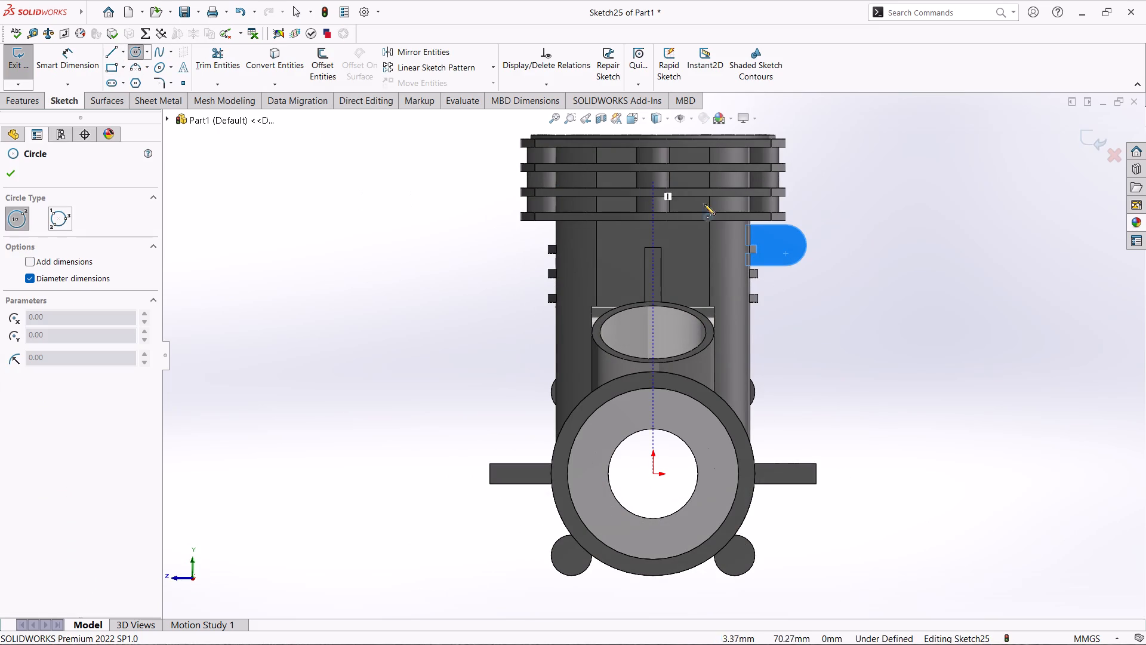
click(785, 245)
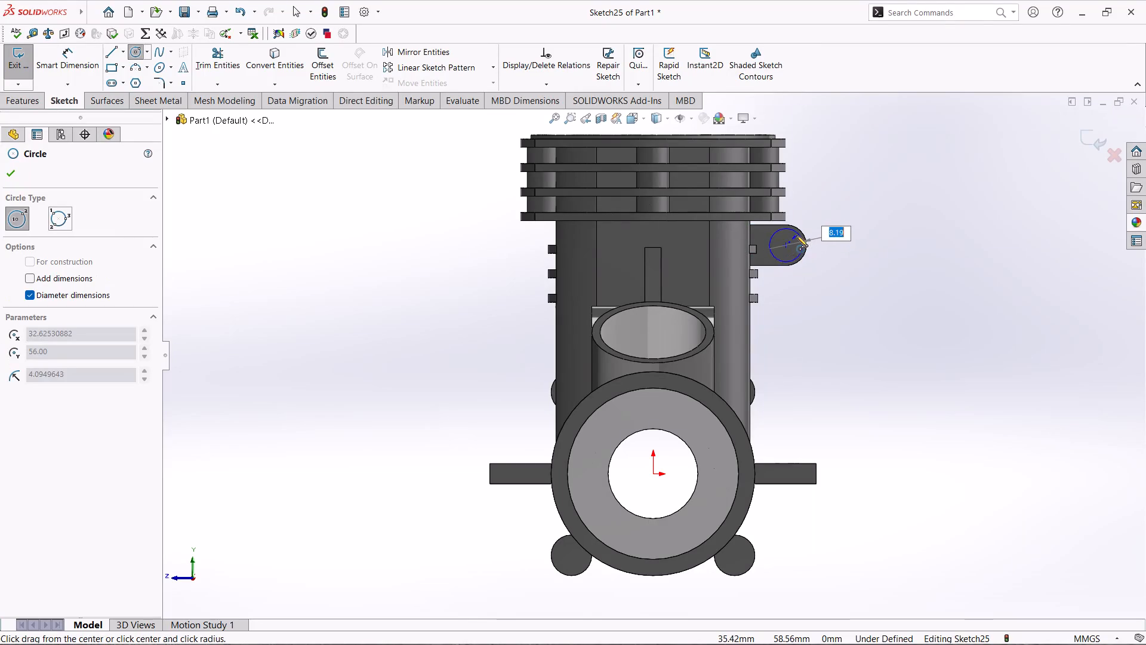
click(796, 239)
Dimension the lug circle's diameter to 6 mm.
click(61, 65)
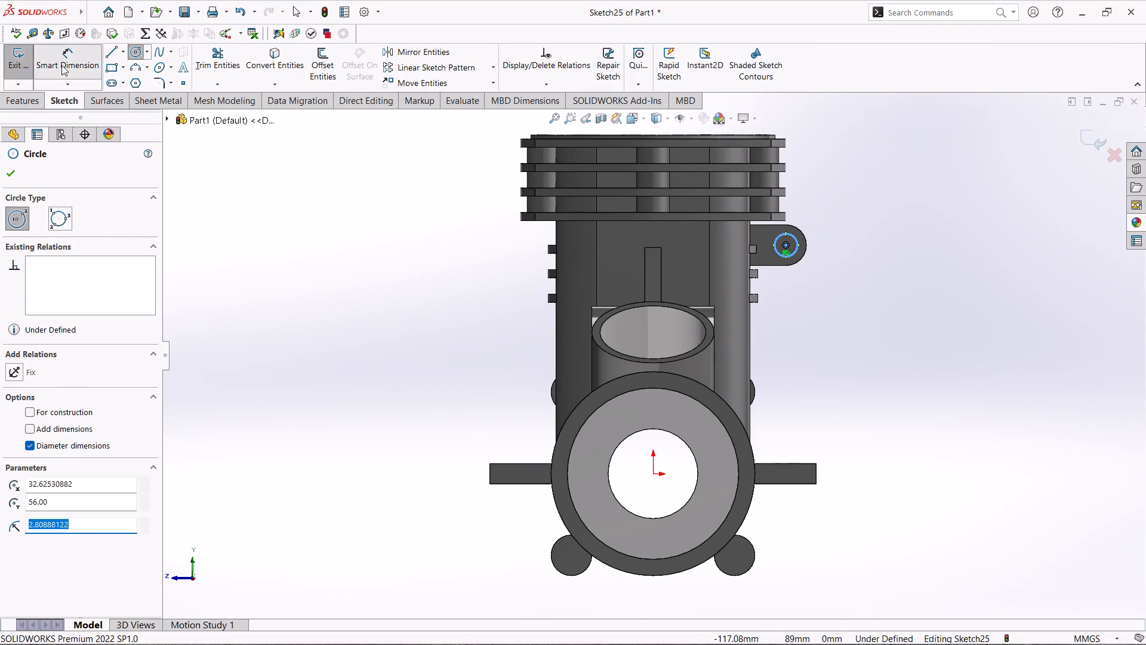
click(790, 234)
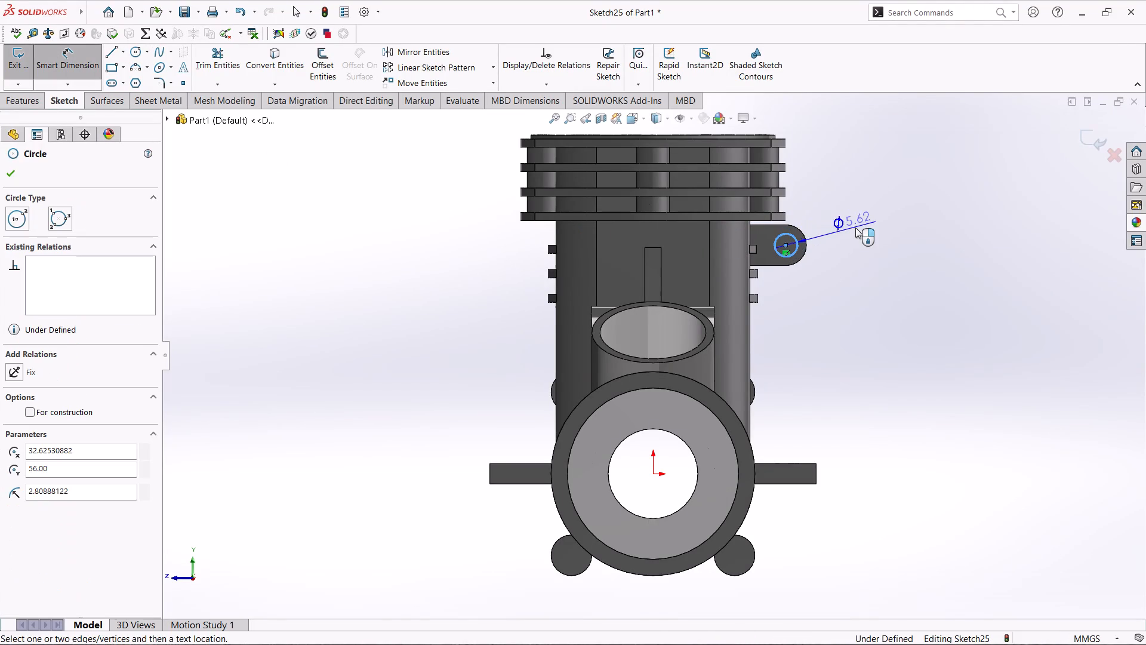
click(855, 228)
key(6)
key(Return)
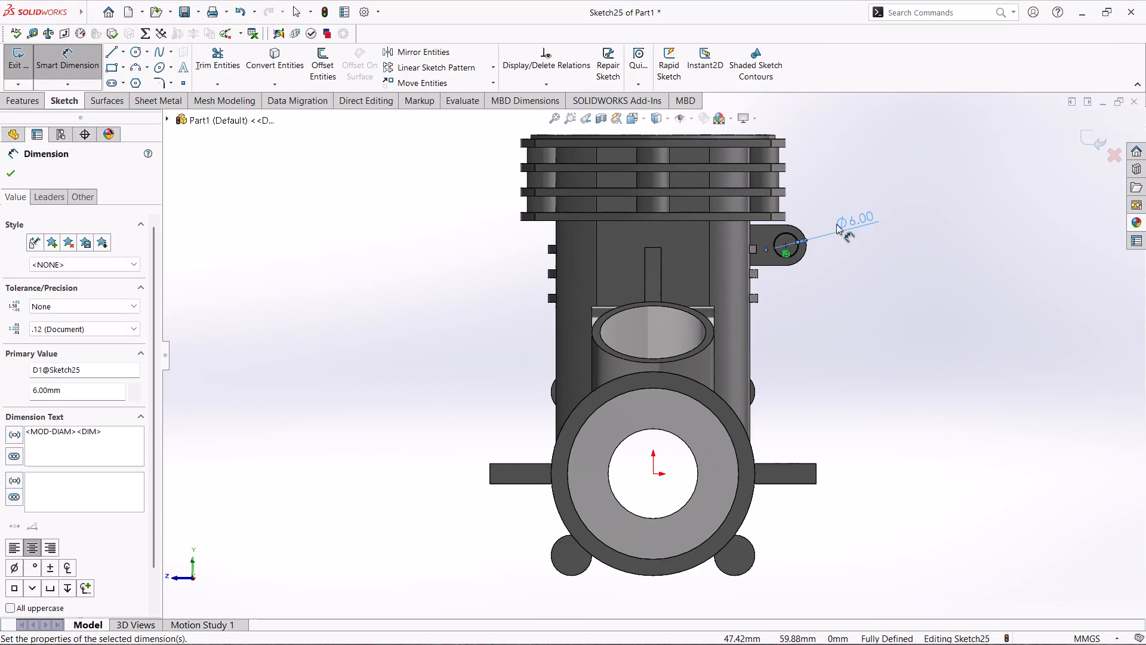
Cut the 6 mm circle through the lug as an extruded cut with the Through All end condition.
click(16, 100)
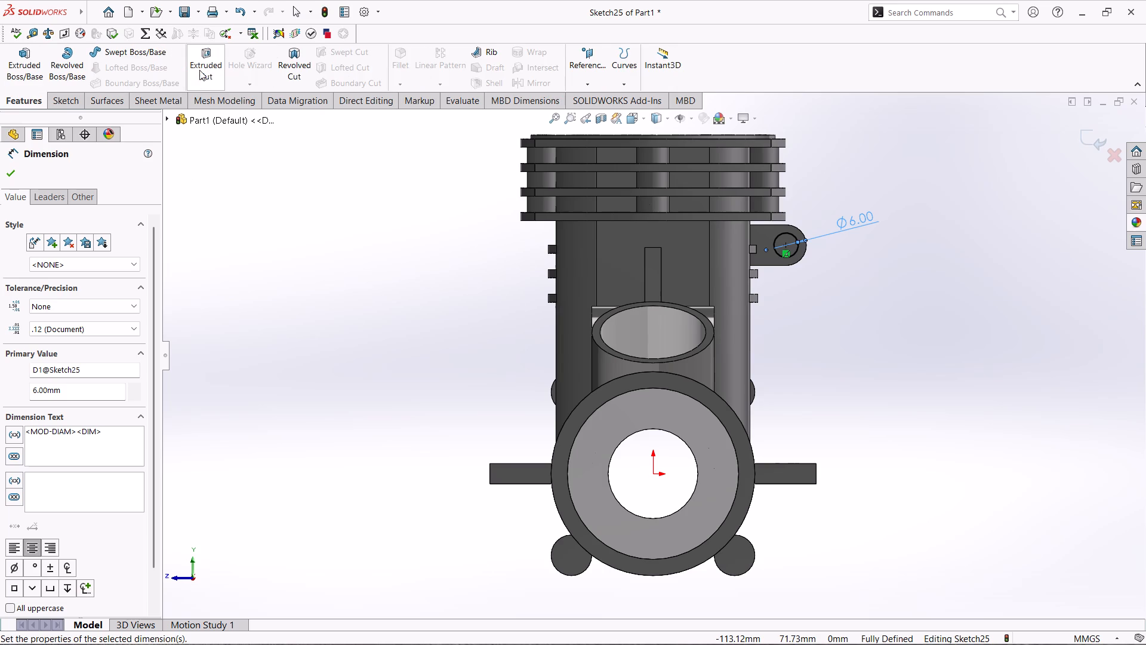
click(199, 70)
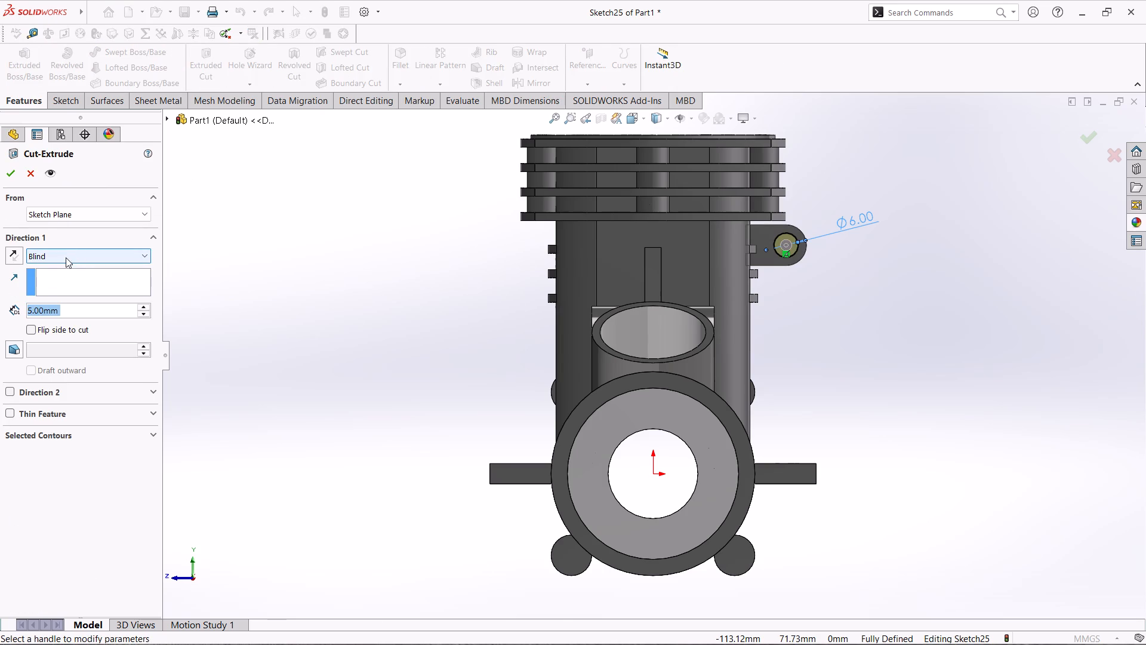
click(74, 257)
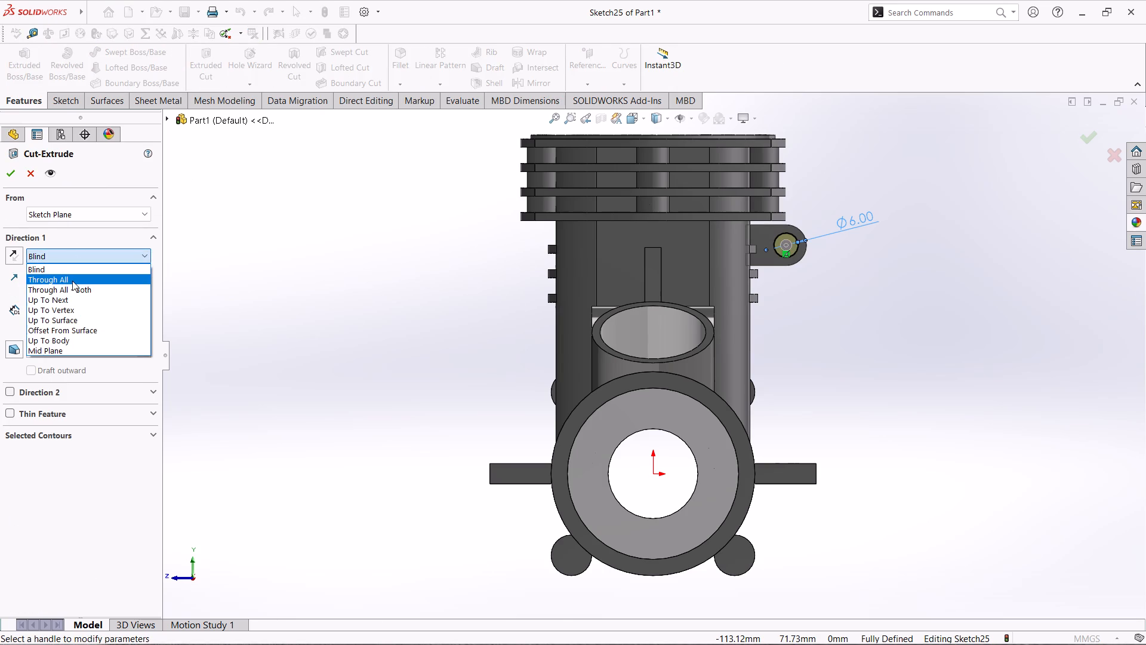
click(76, 282)
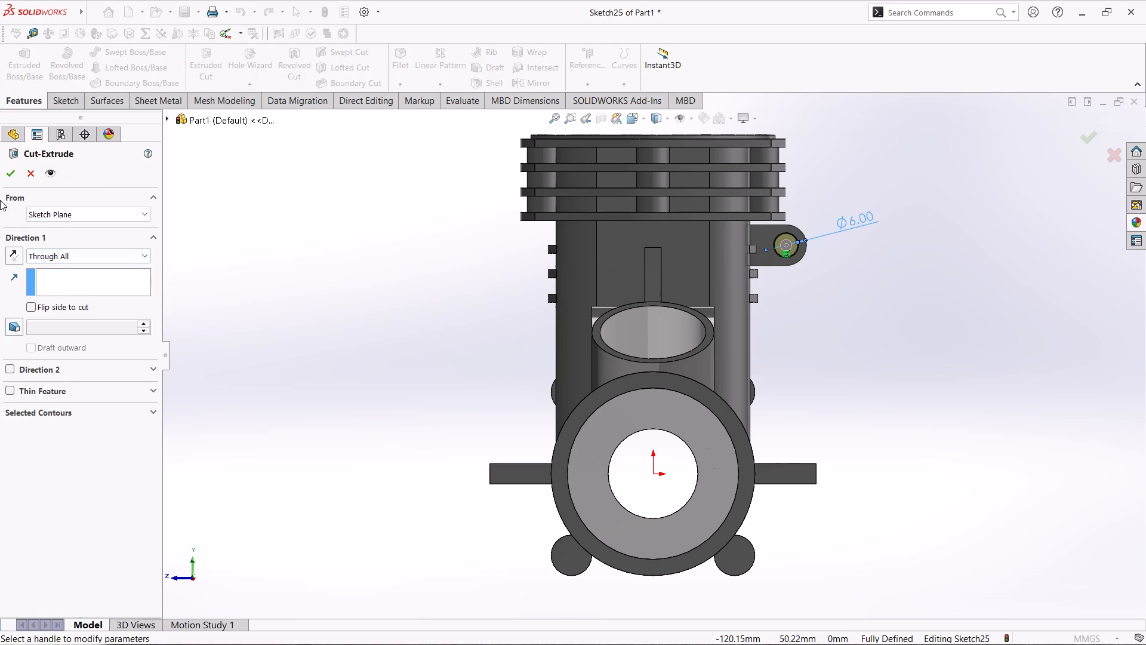
click(12, 170)
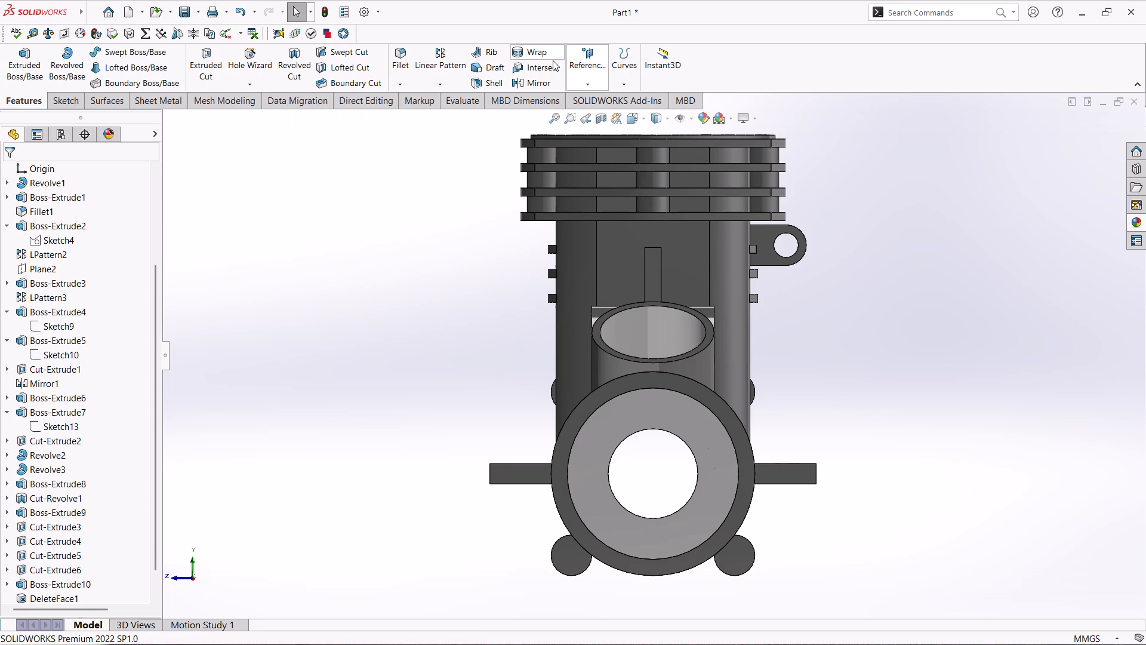
Mirror the round-ended side lug and its 6 mm through hole about the Front Plane.
click(553, 84)
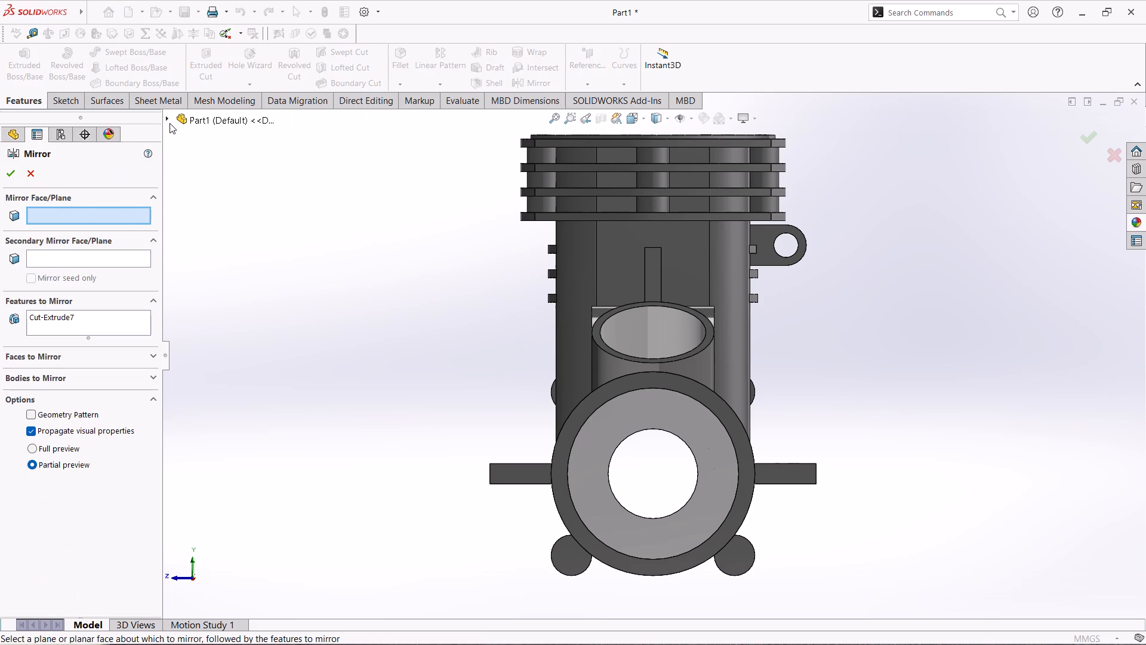
click(170, 123)
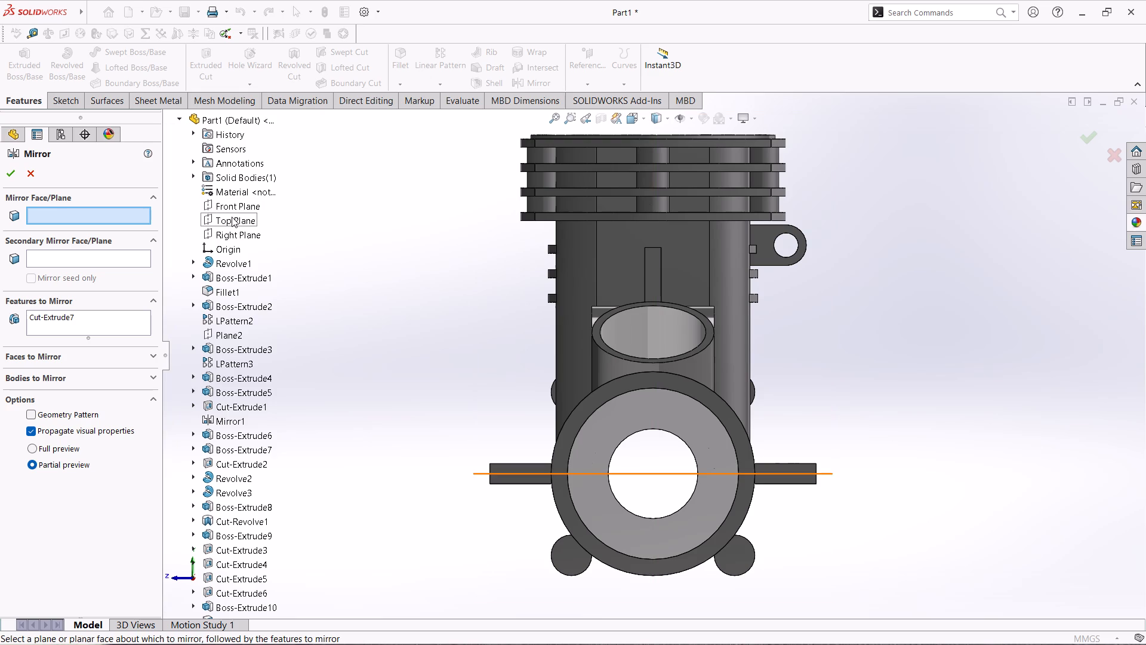
click(232, 209)
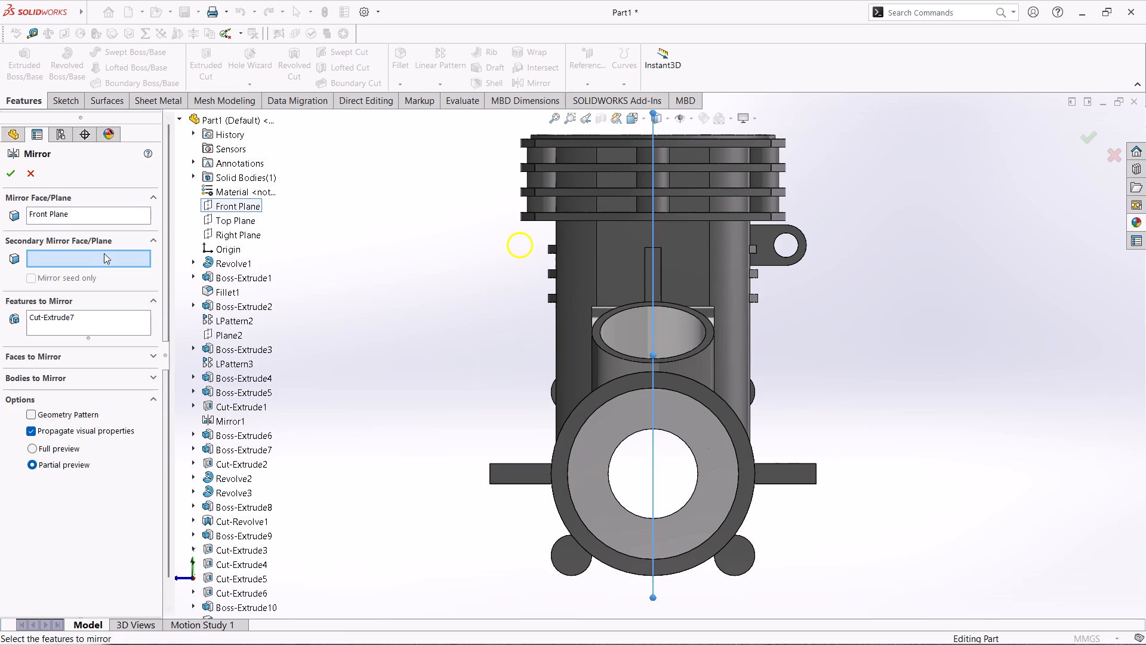
click(90, 320)
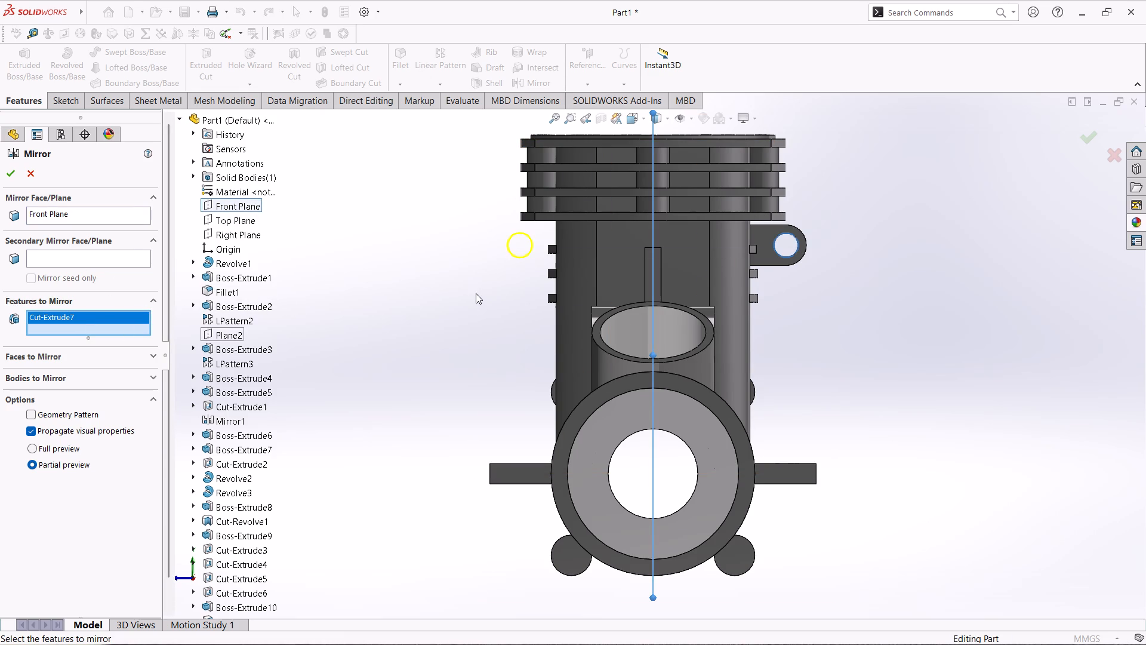
click(757, 237)
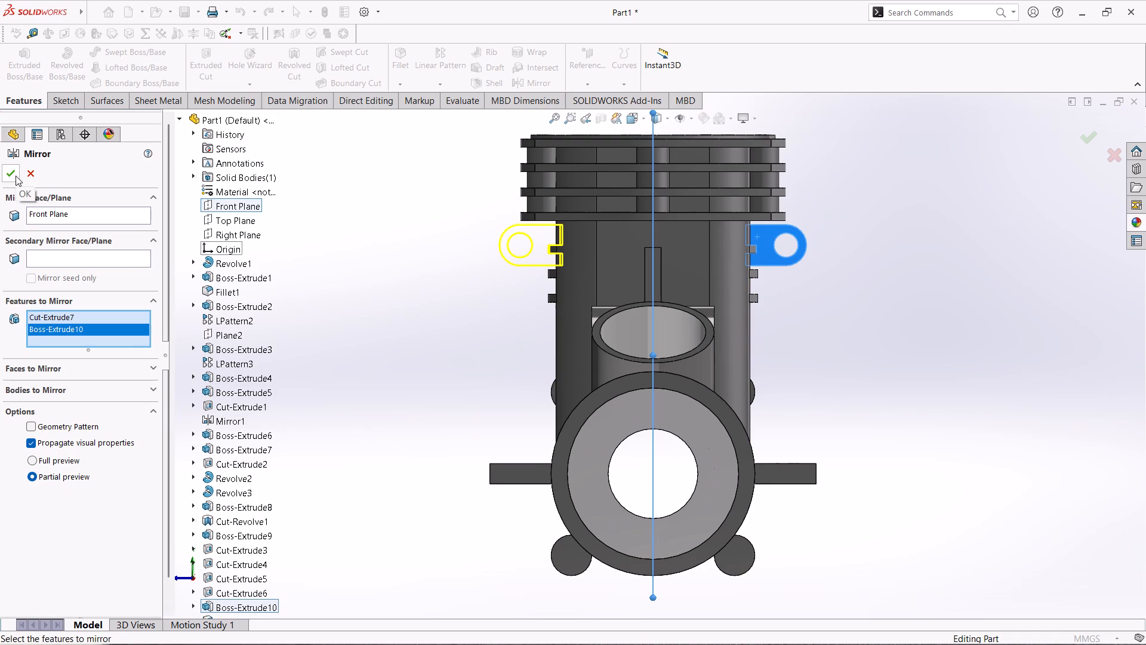
middle_drag(452, 324, 470, 337)
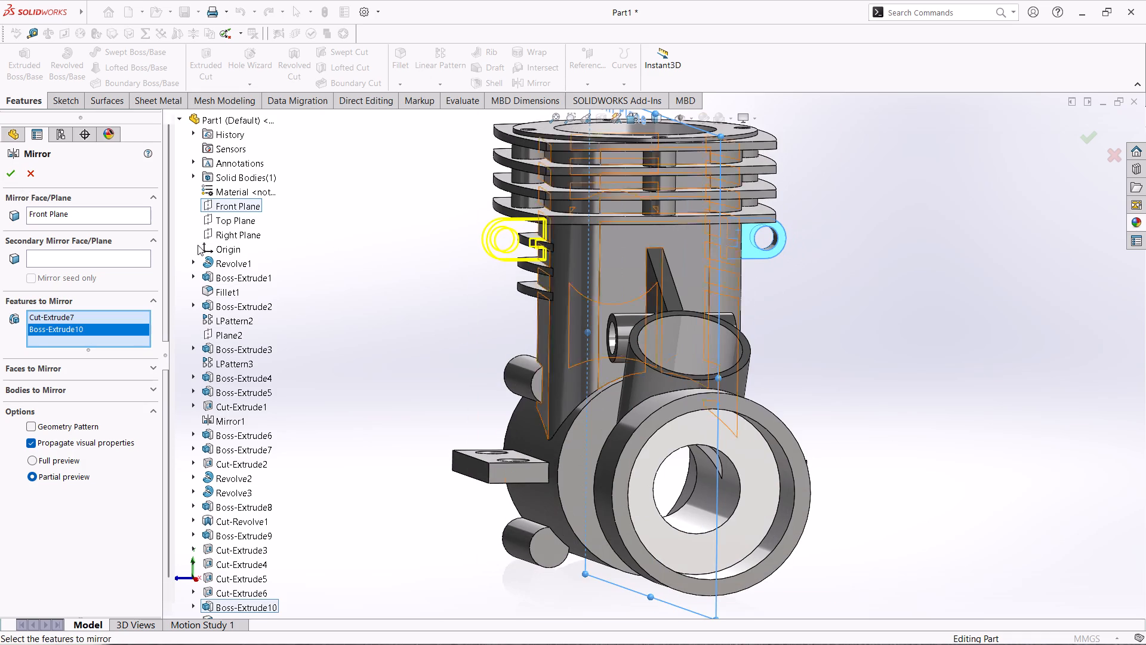
click(13, 174)
Inspect the engine body from the front, above and the side, checking both side lugs, the fins and the ports.
scroll(357, 285, up, 1)
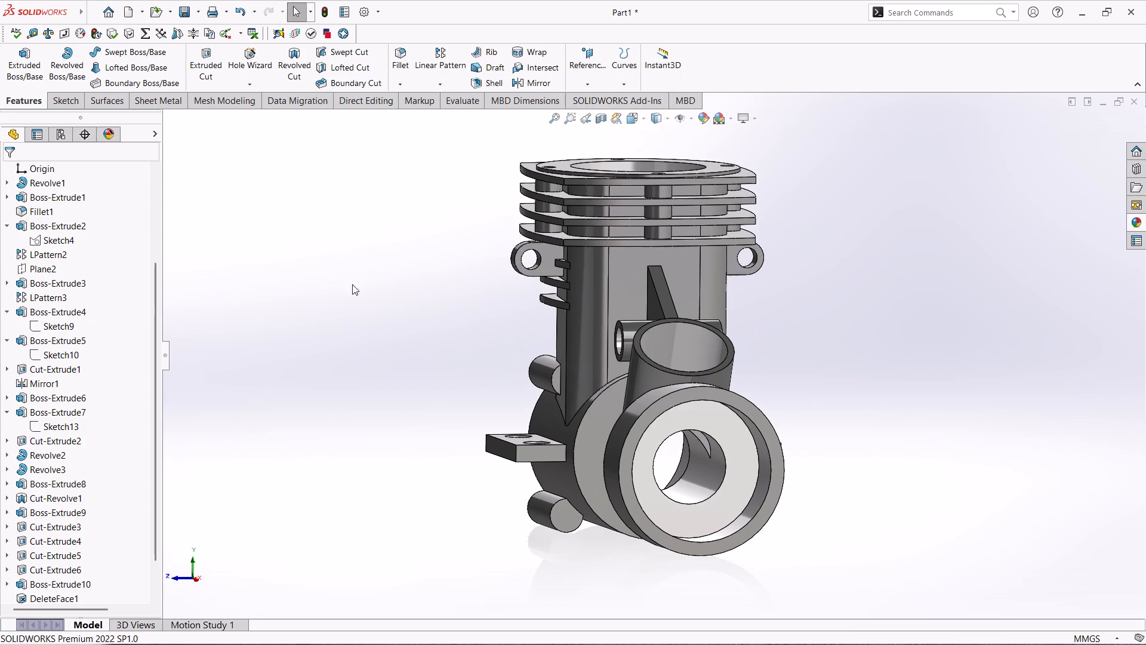
middle_drag(1075, 297, 1058, 282)
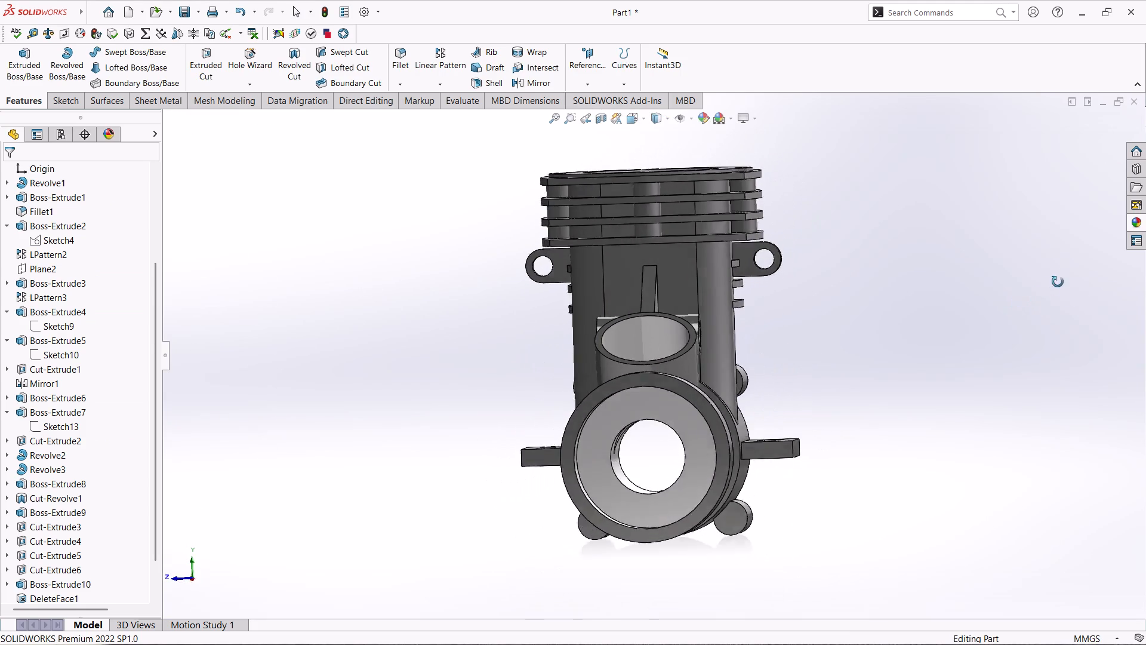
middle_drag(1058, 282, 1059, 279)
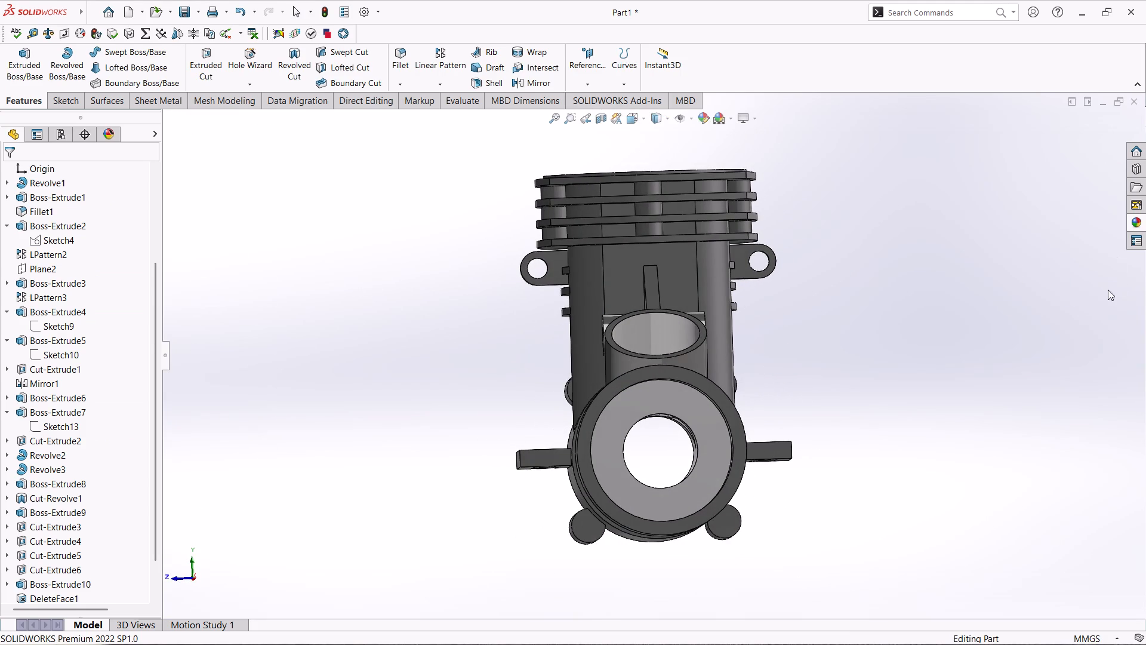
middle_drag(880, 286, 882, 338)
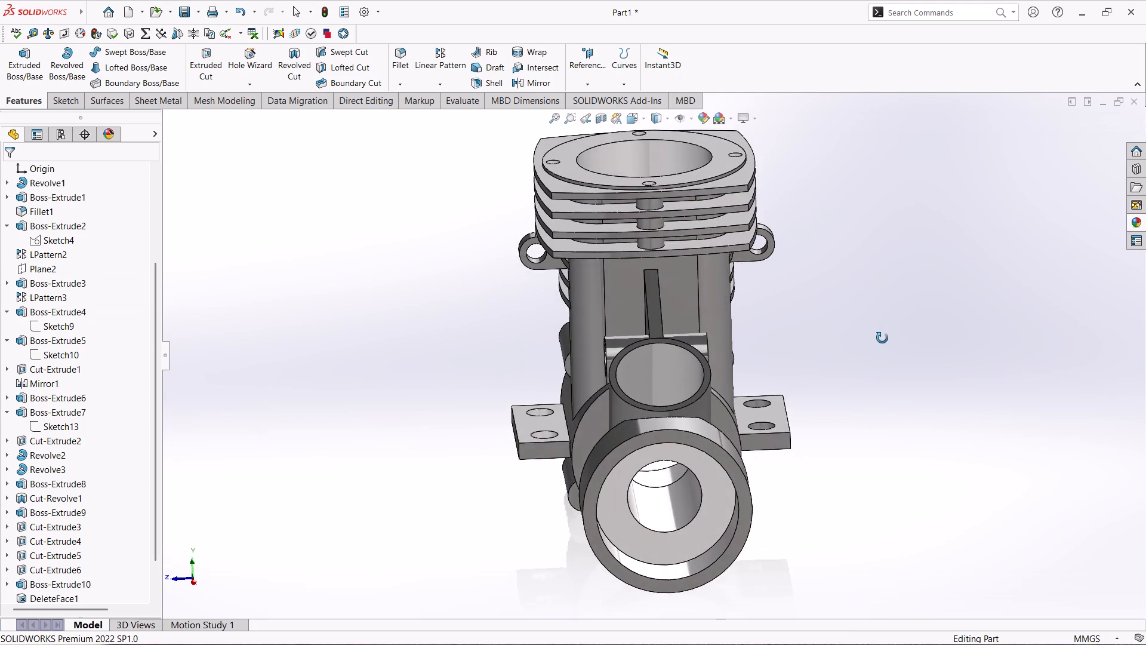
middle_drag(882, 338, 876, 291)
scroll(907, 291, up, 3)
middle_click(791, 291)
scroll(791, 291, up, 1)
scroll(791, 291, down, 3)
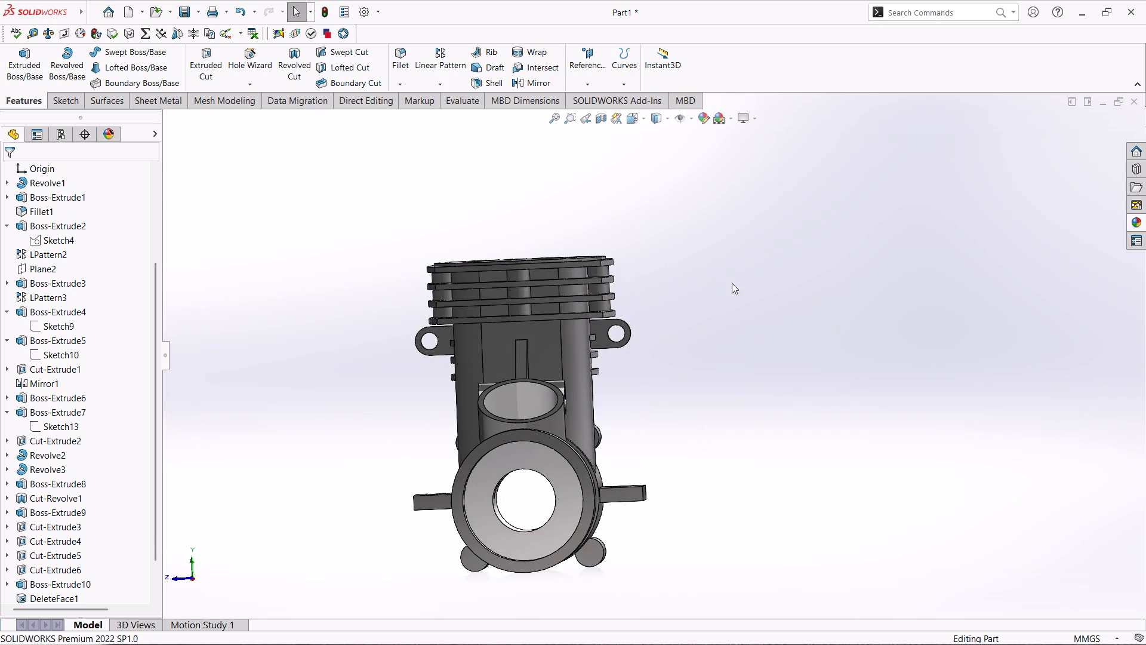
middle_drag(740, 284, 754, 284)
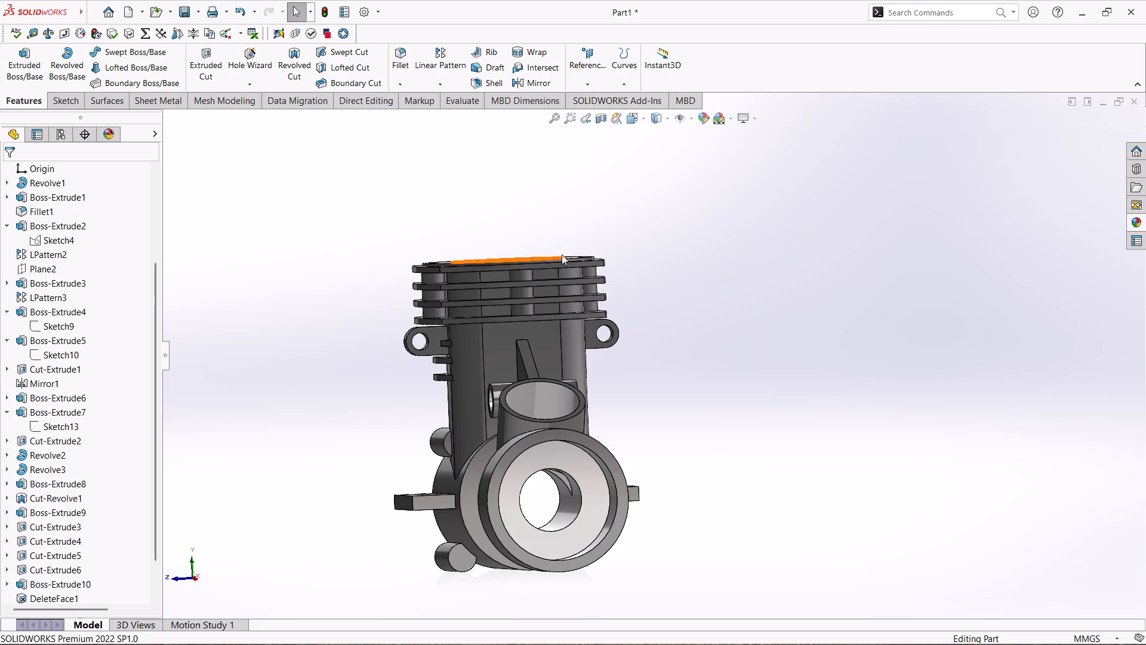
middle_drag(706, 287, 741, 330)
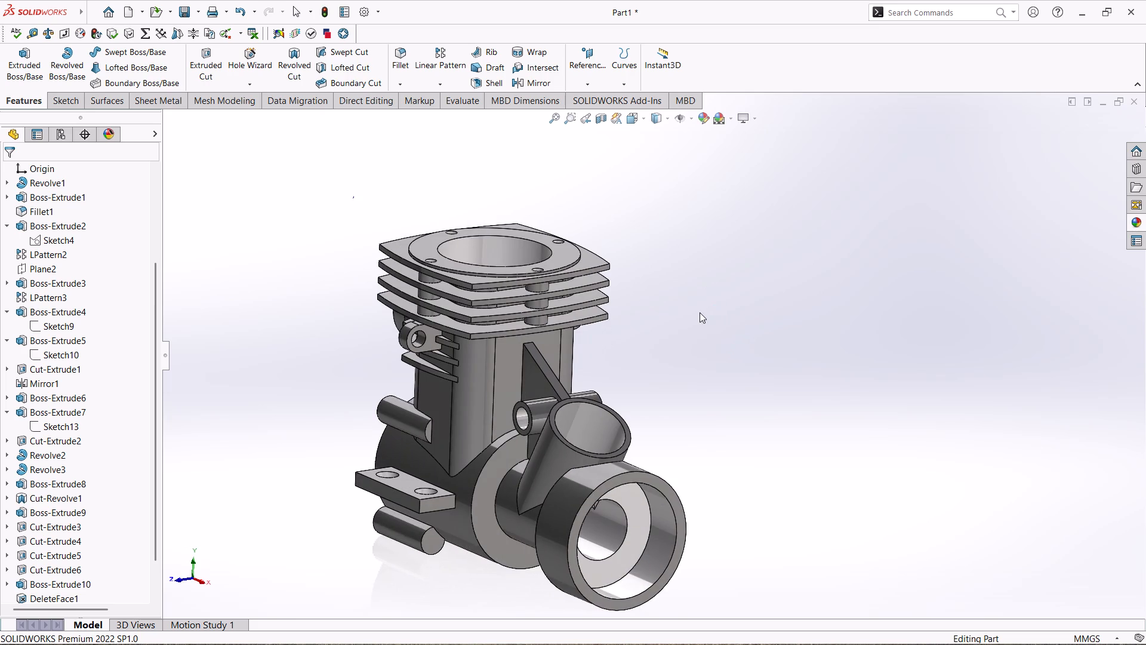
scroll(698, 312, up, 1)
scroll(628, 310, down, 1)
scroll(624, 302, up, 3)
scroll(656, 312, down, 2)
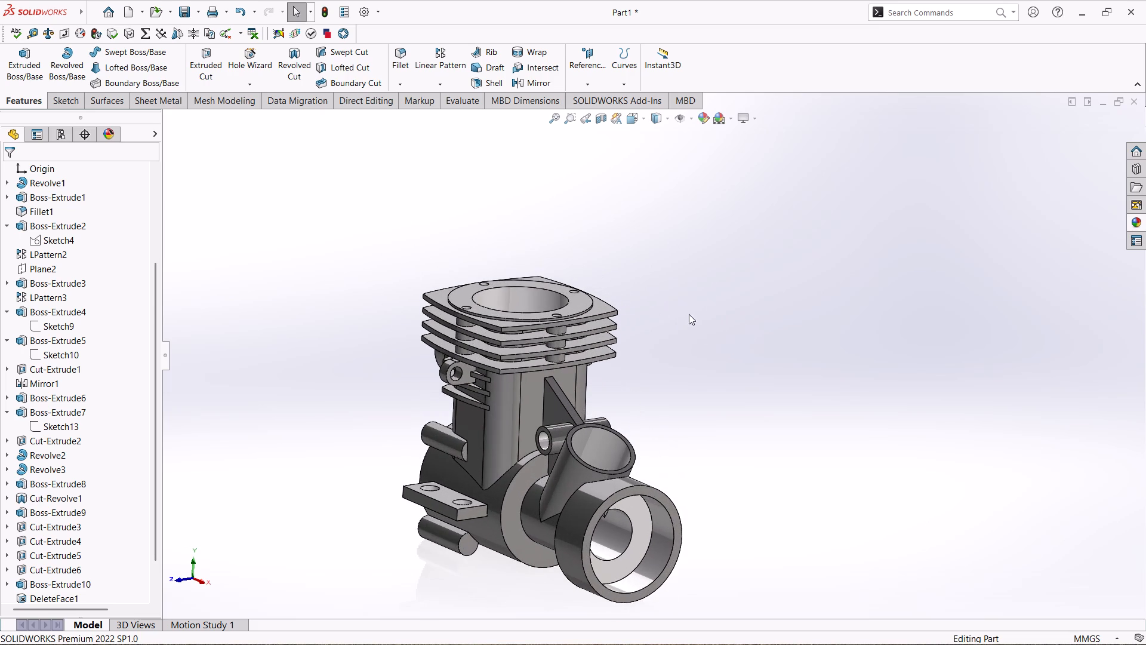
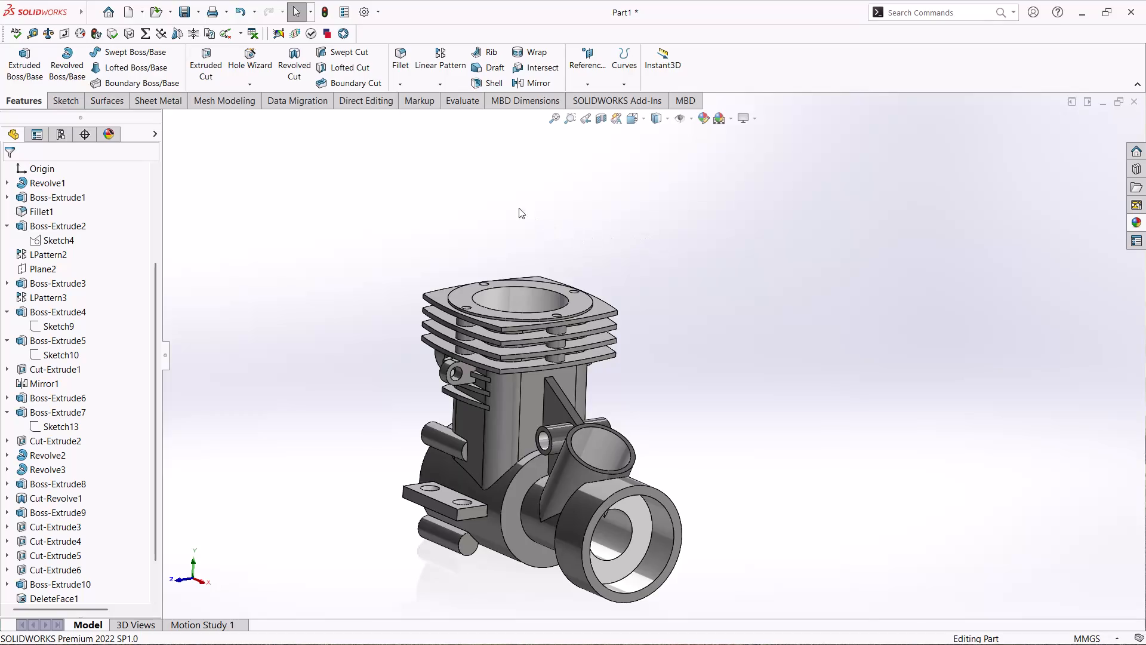
Fillet the outer end edges of the two lower cylindrical side pegs with a 5 mm radius.
click(399, 66)
key(5)
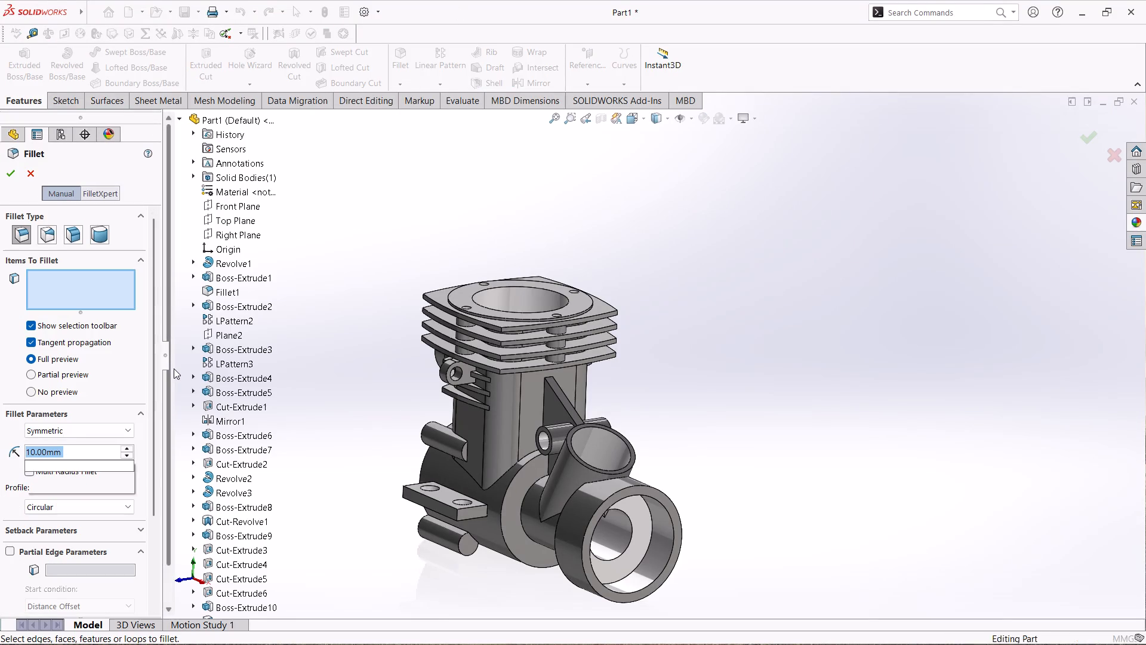
key(Return)
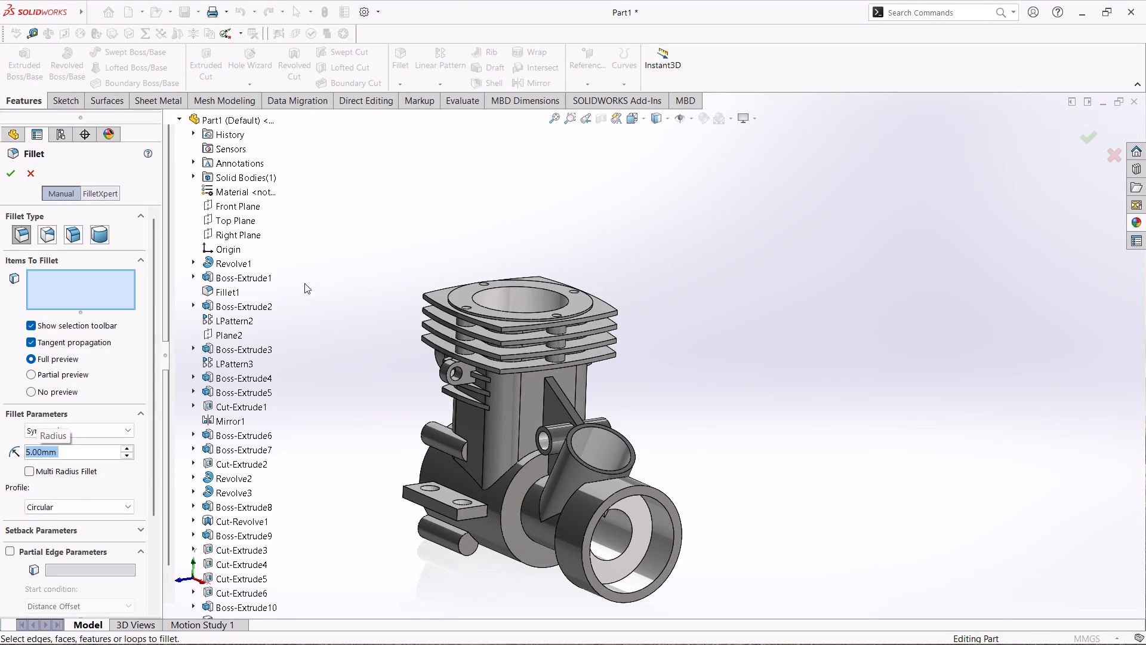
click(465, 556)
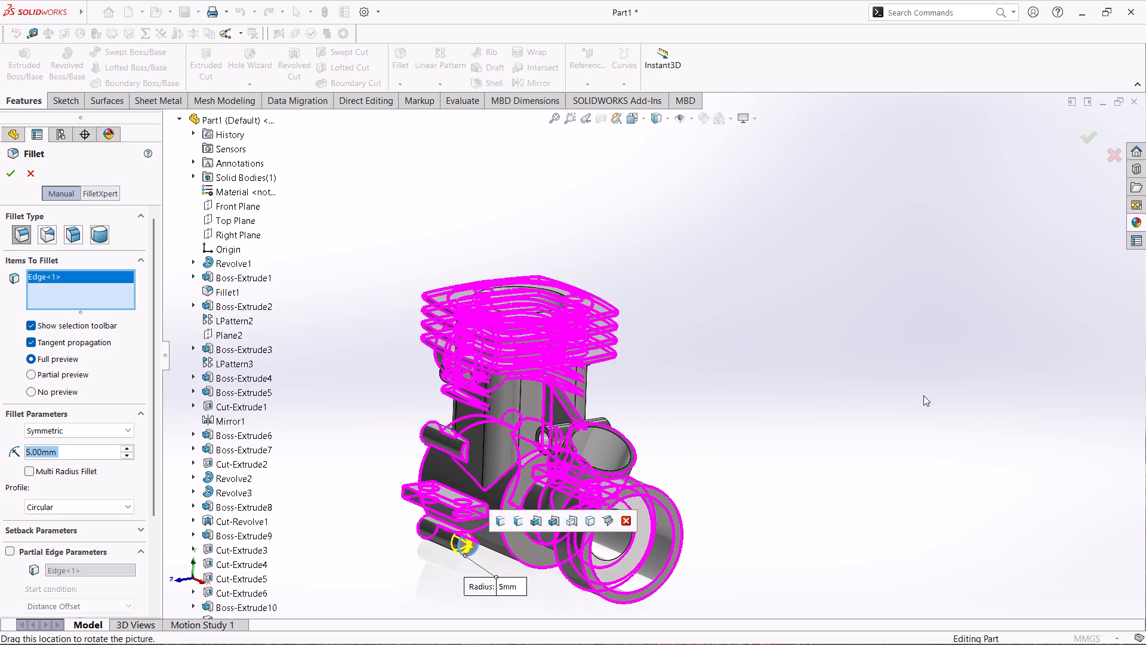
middle_drag(923, 395, 848, 423)
click(648, 527)
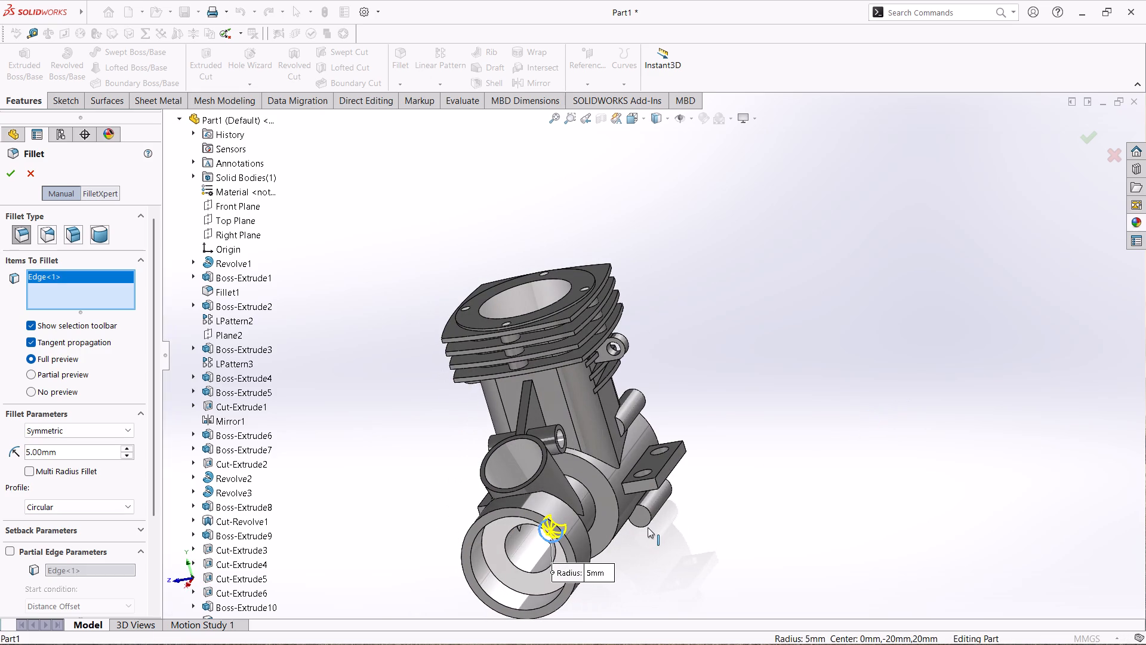
click(5, 170)
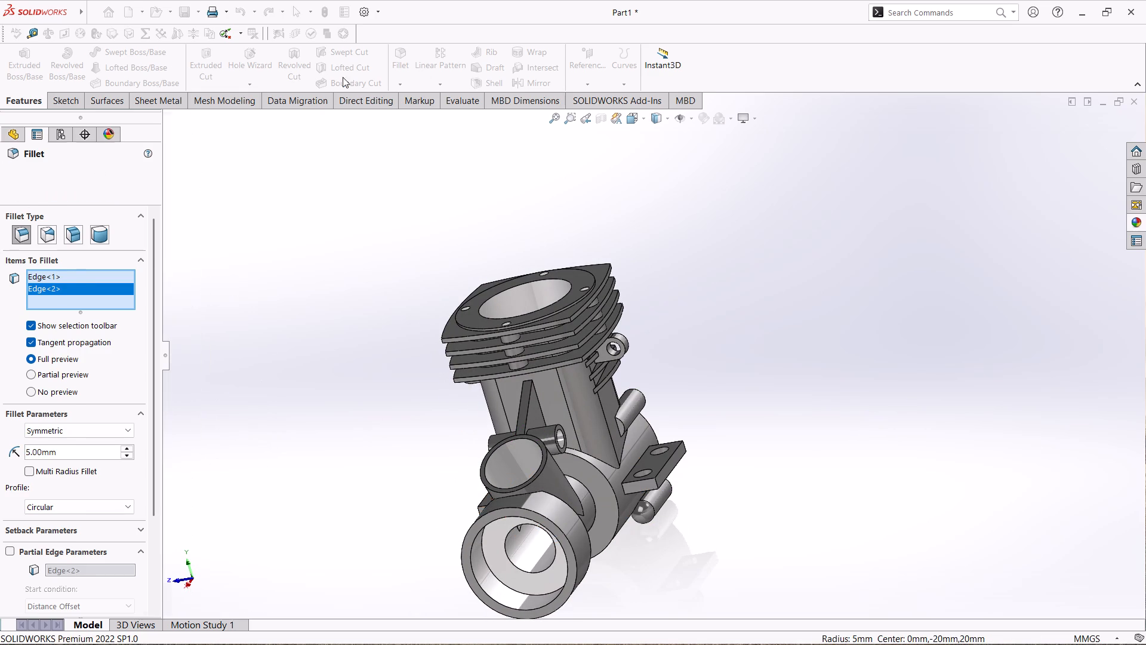
Fillet the outer end edges of the two upper cylindrical side pegs with a 2 mm radius.
click(407, 54)
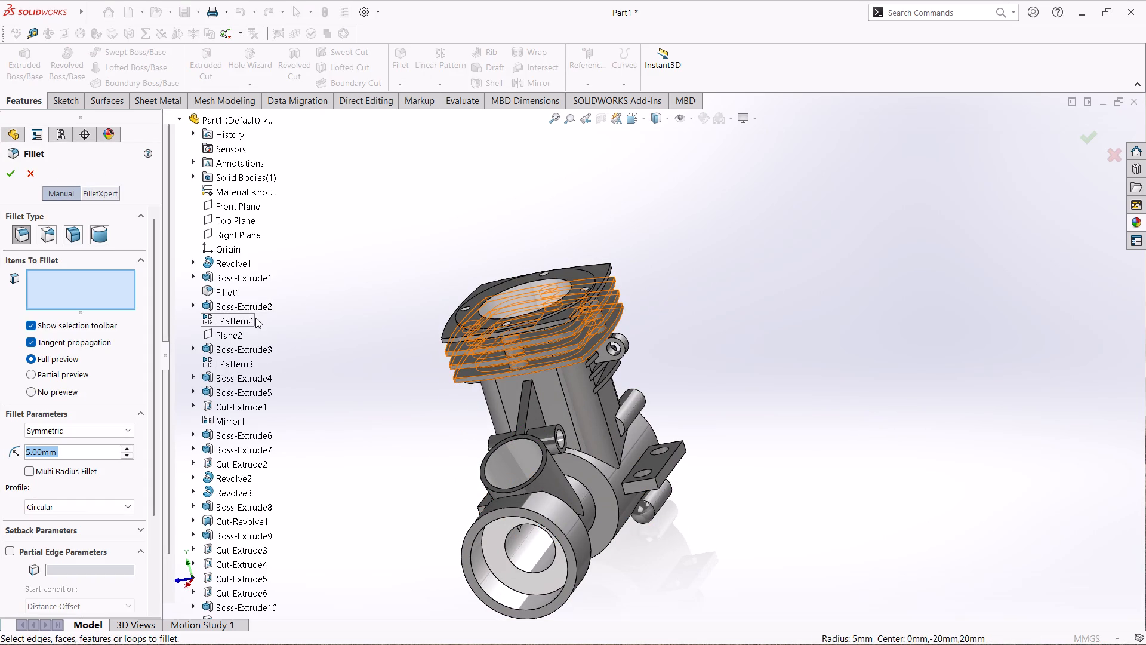
key(2)
key(Return)
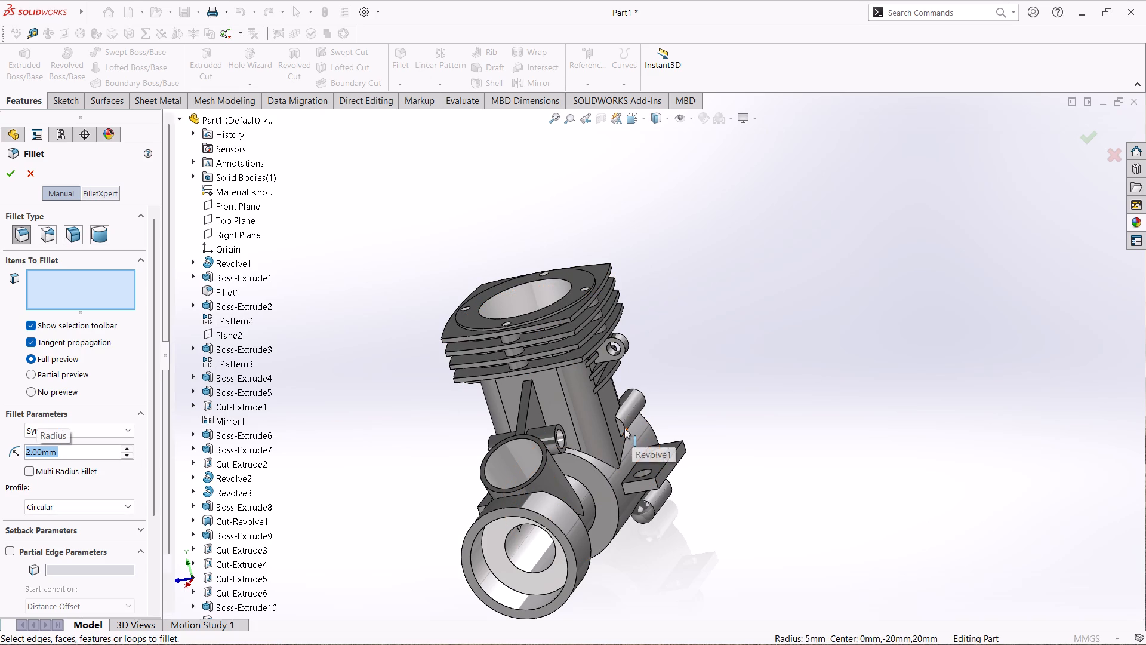
click(624, 428)
middle_drag(689, 334, 774, 325)
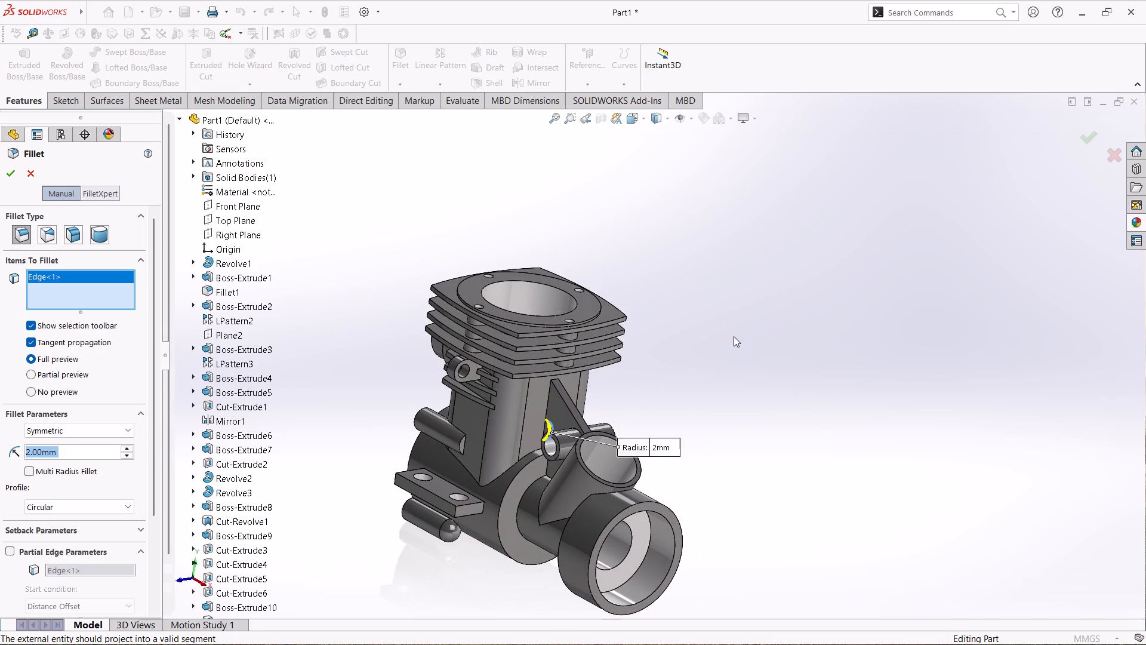
click(462, 443)
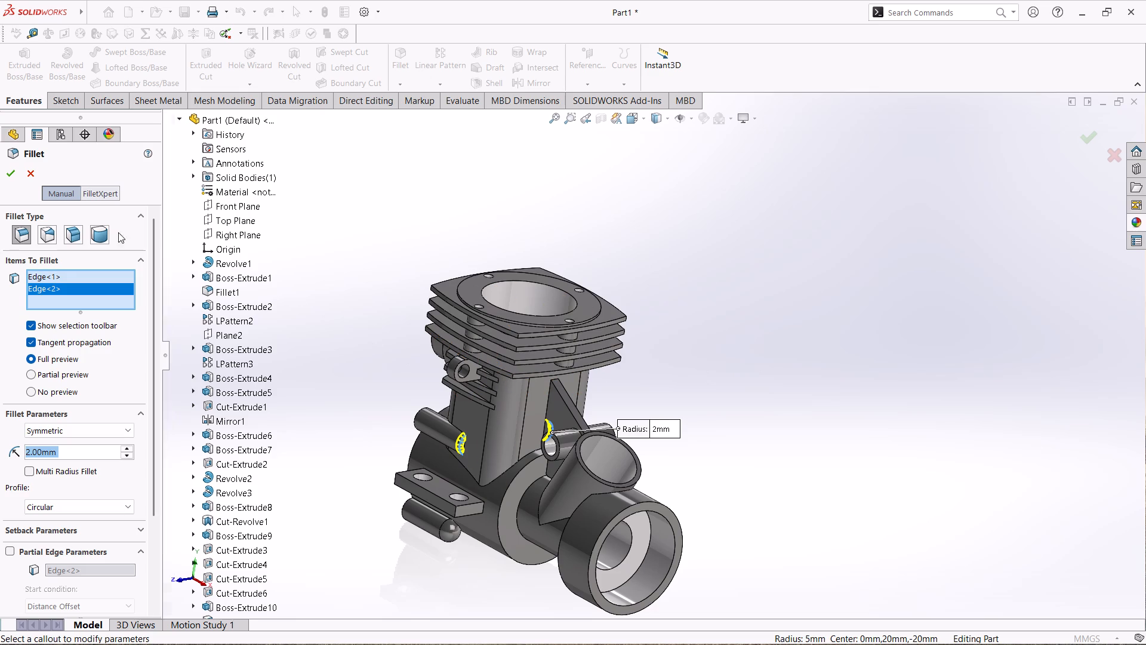
click(1, 168)
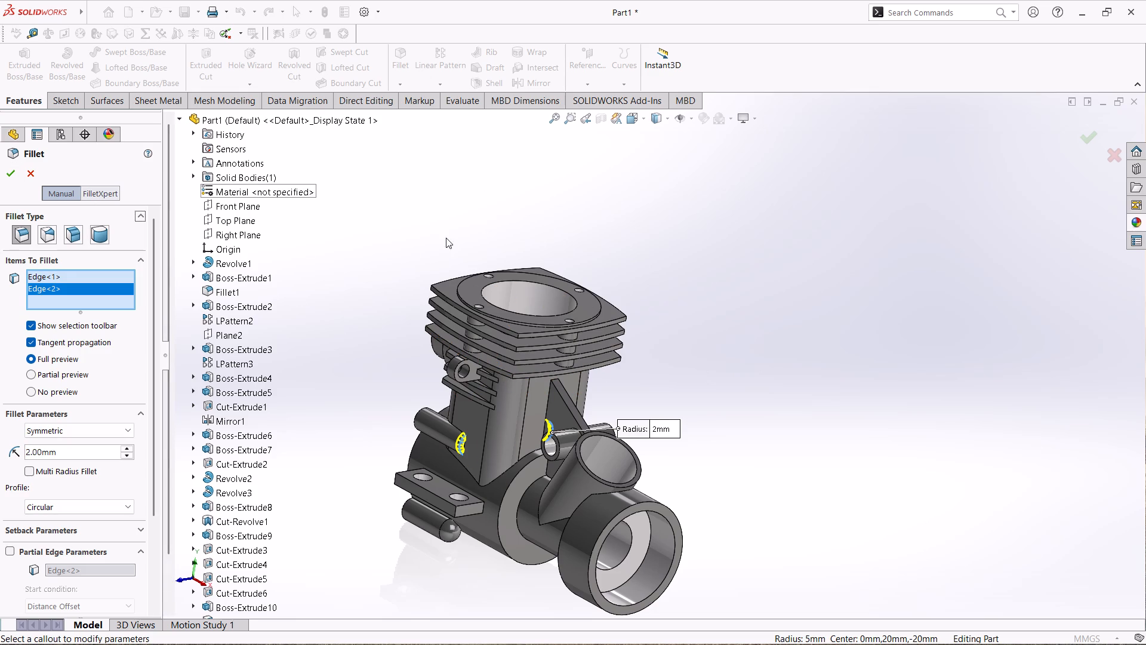
click(2, 169)
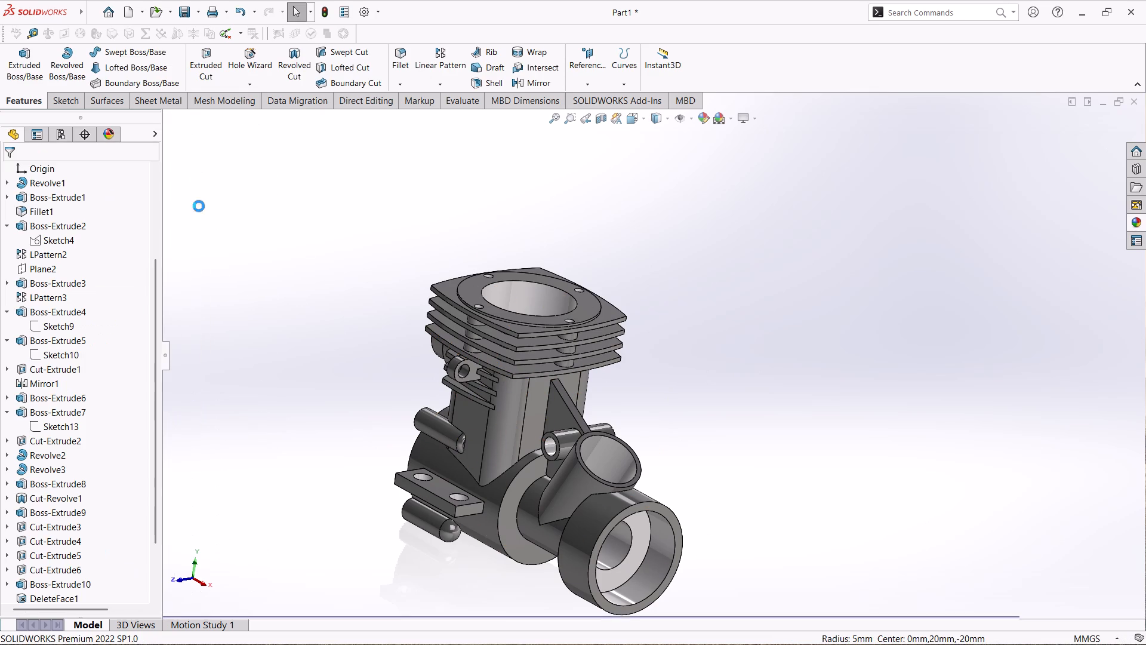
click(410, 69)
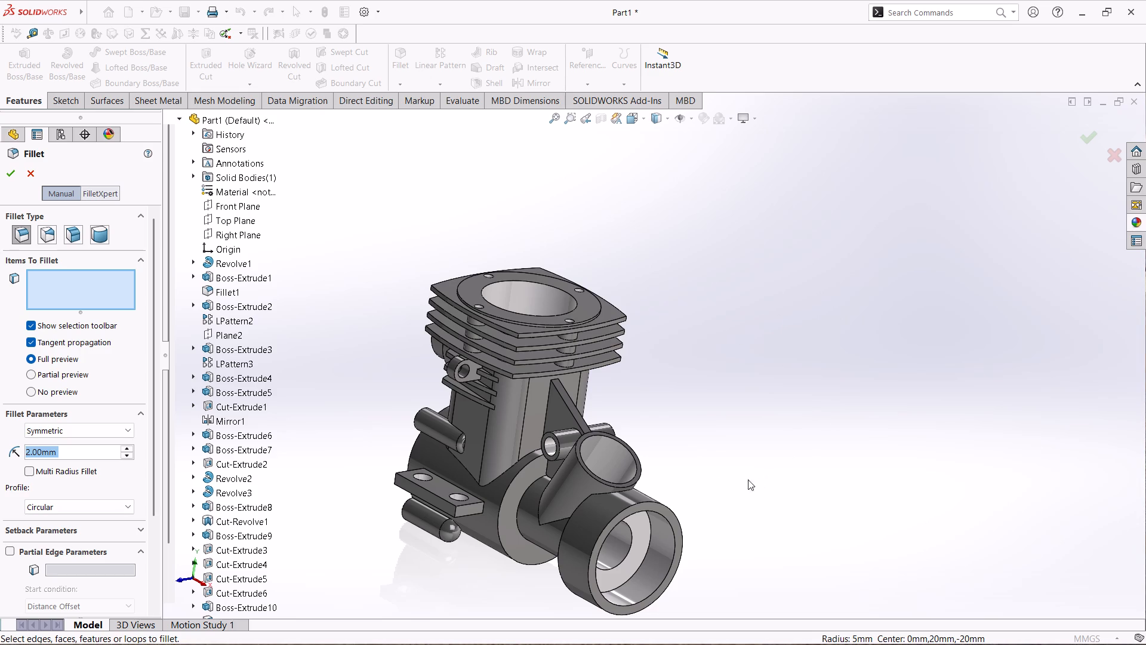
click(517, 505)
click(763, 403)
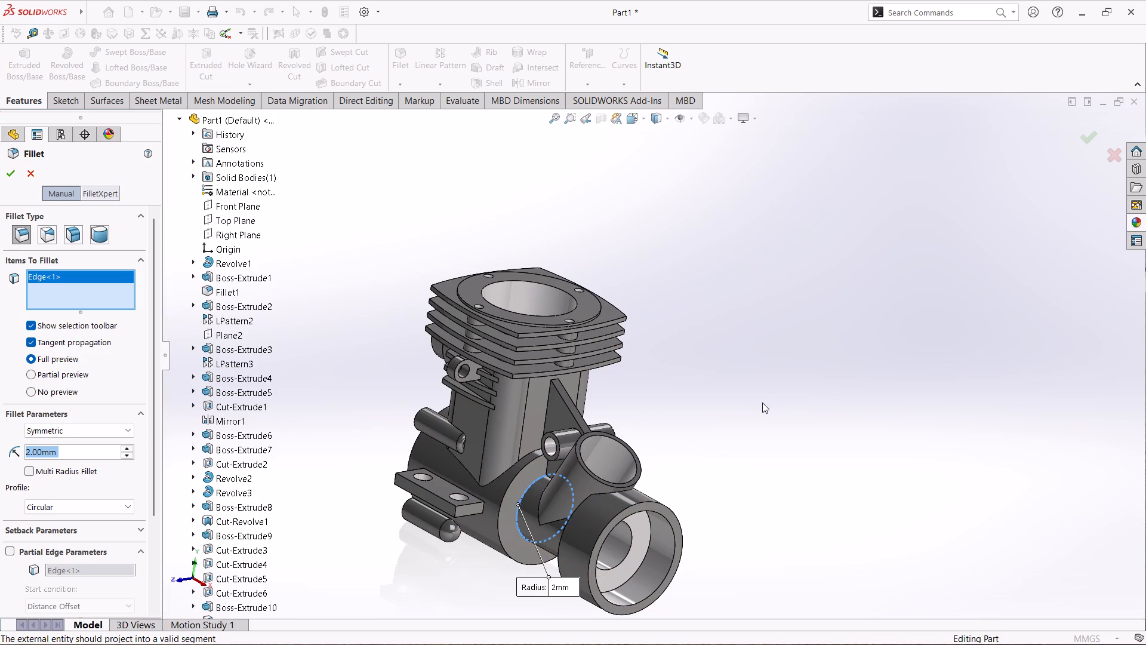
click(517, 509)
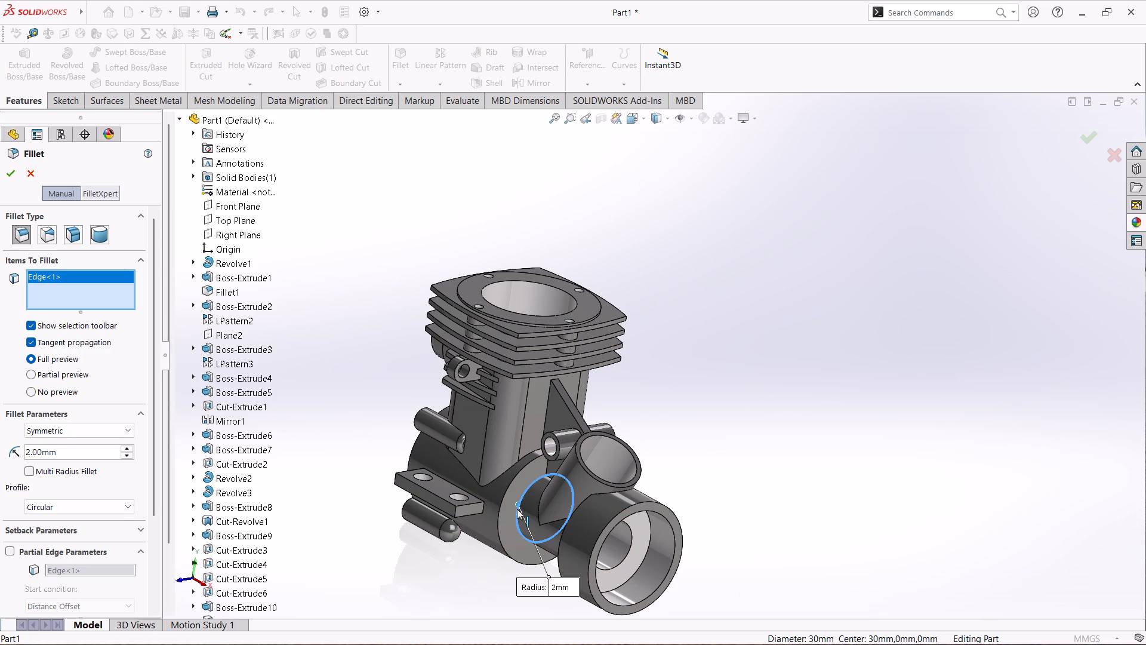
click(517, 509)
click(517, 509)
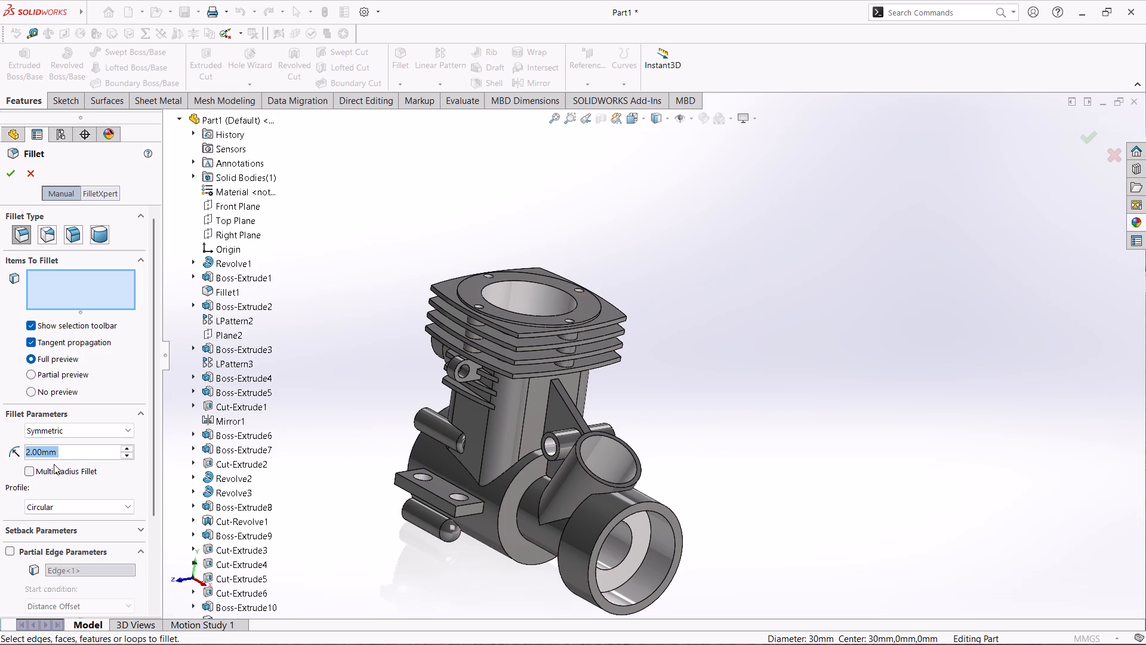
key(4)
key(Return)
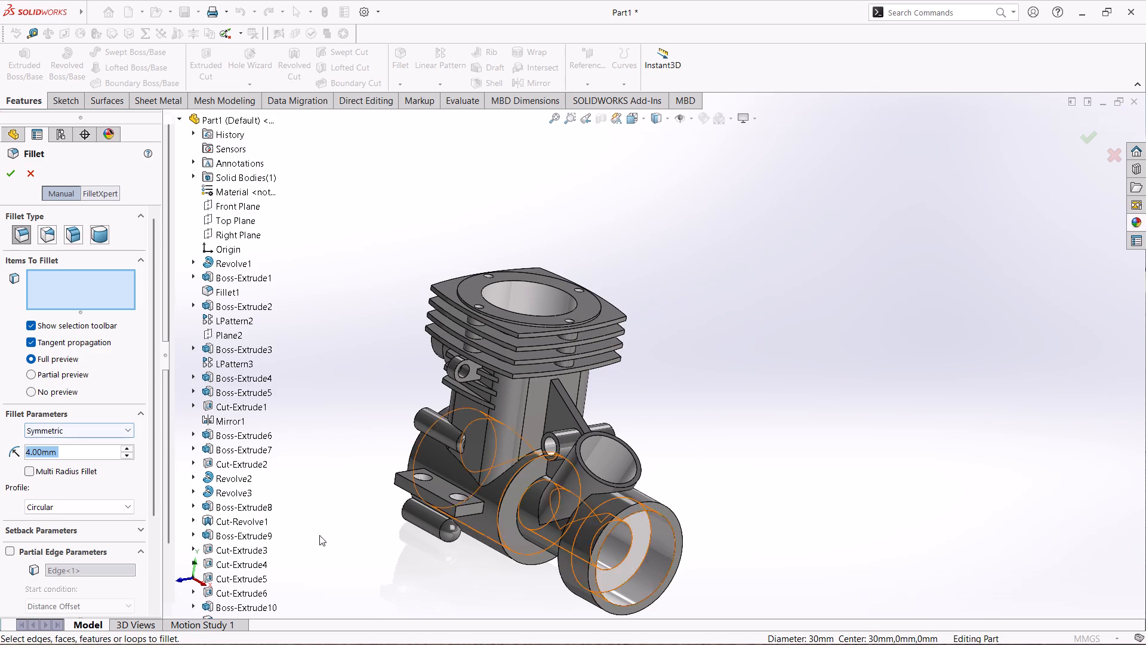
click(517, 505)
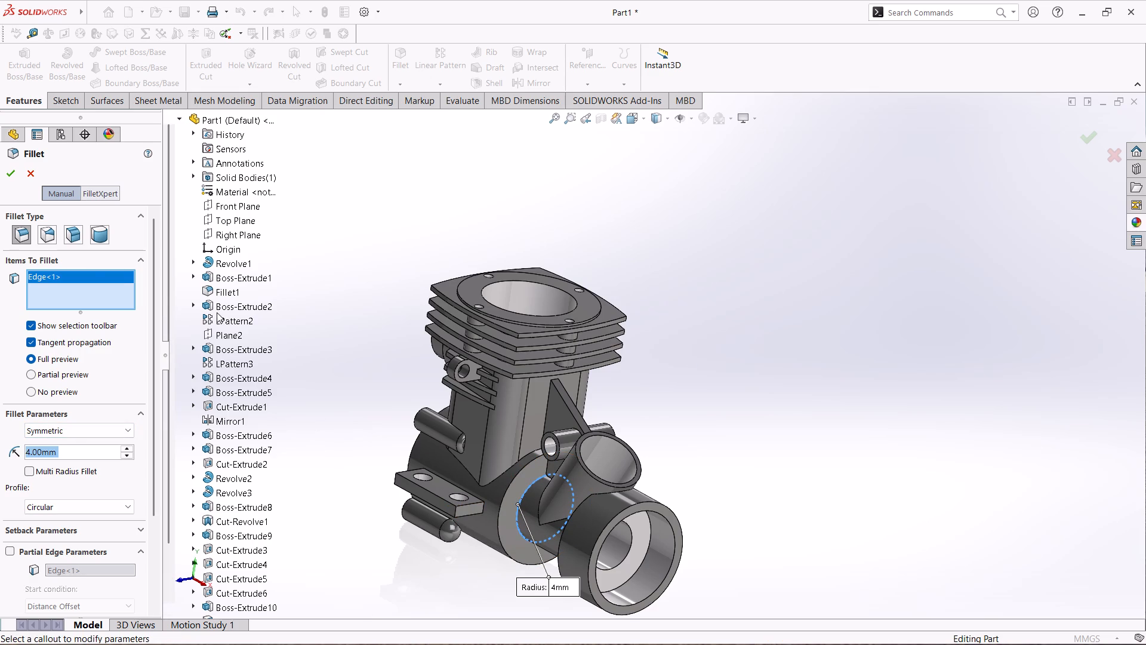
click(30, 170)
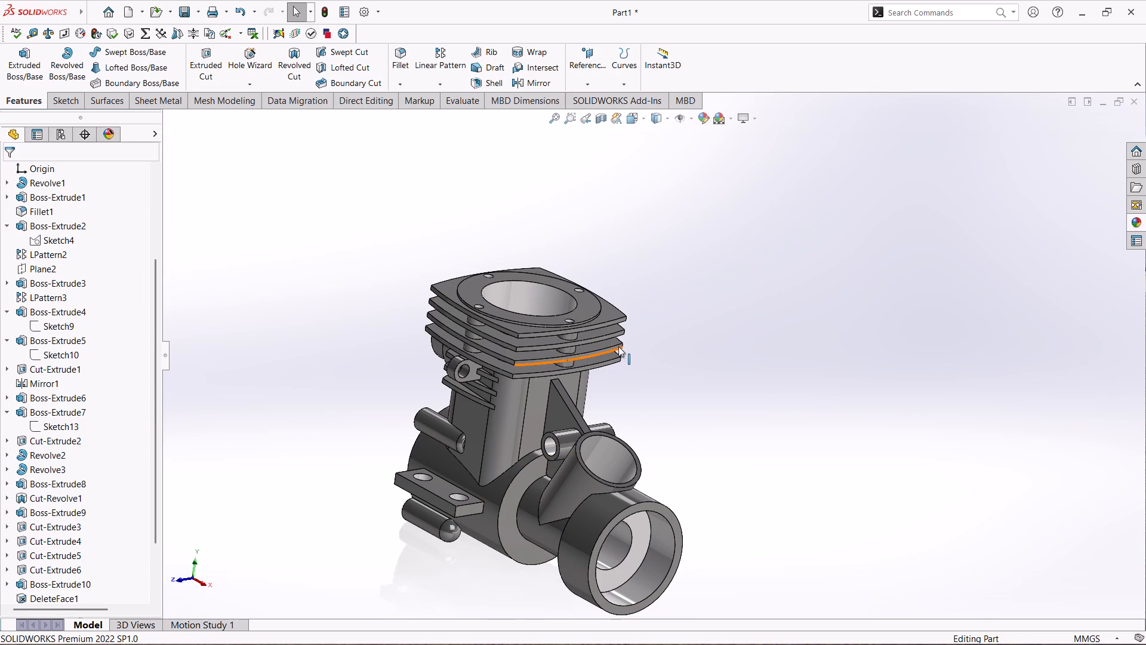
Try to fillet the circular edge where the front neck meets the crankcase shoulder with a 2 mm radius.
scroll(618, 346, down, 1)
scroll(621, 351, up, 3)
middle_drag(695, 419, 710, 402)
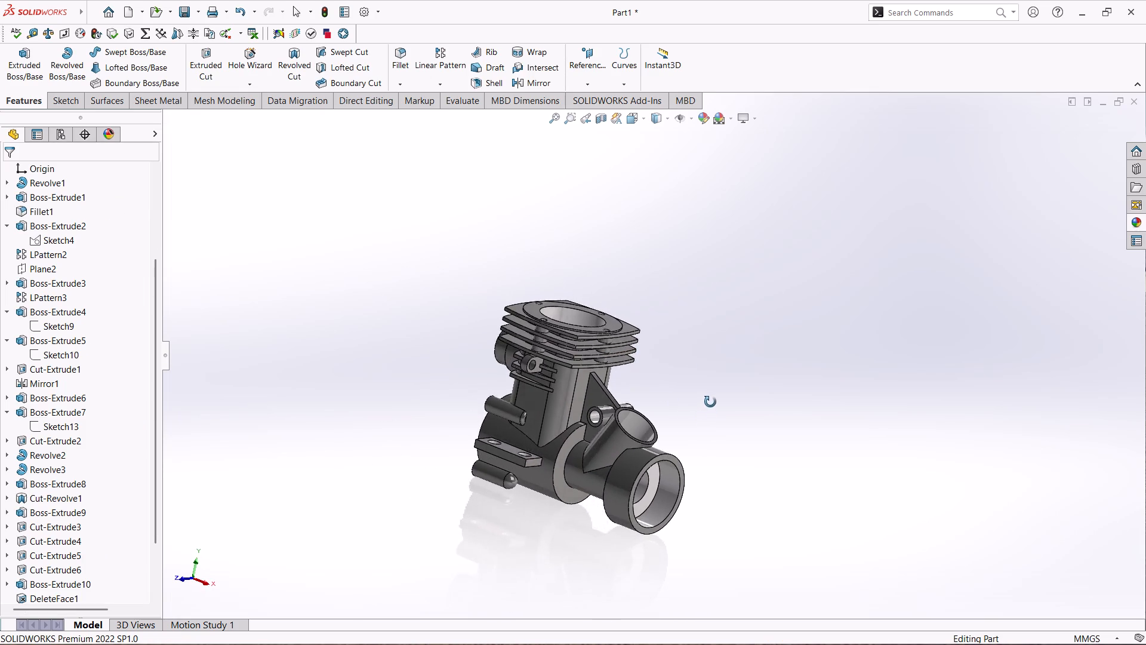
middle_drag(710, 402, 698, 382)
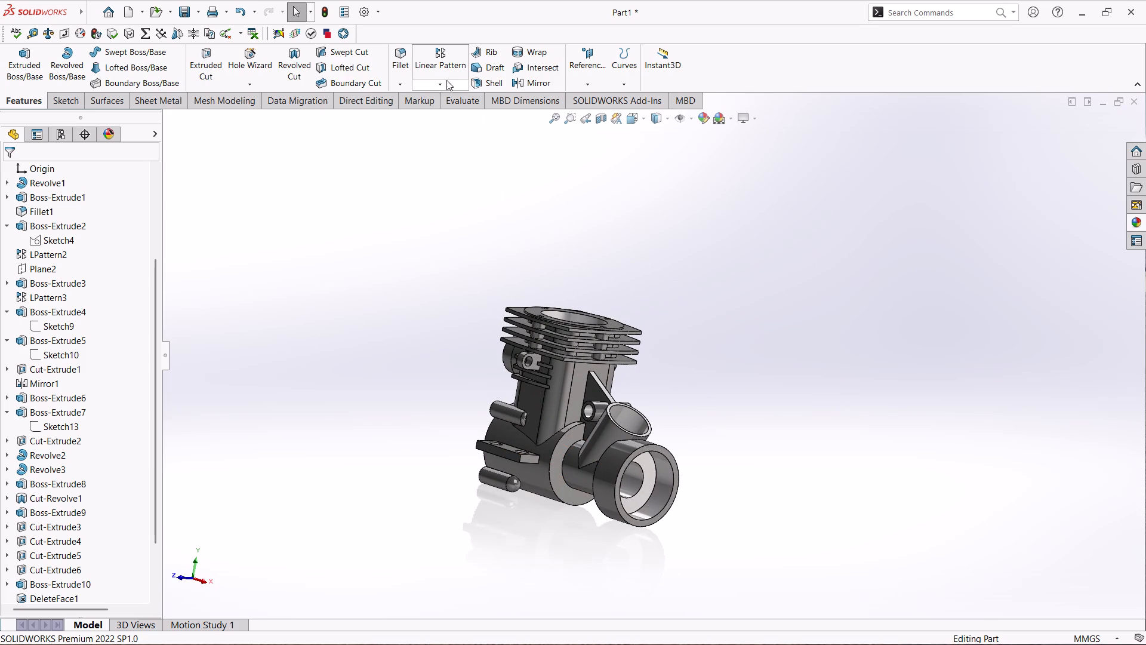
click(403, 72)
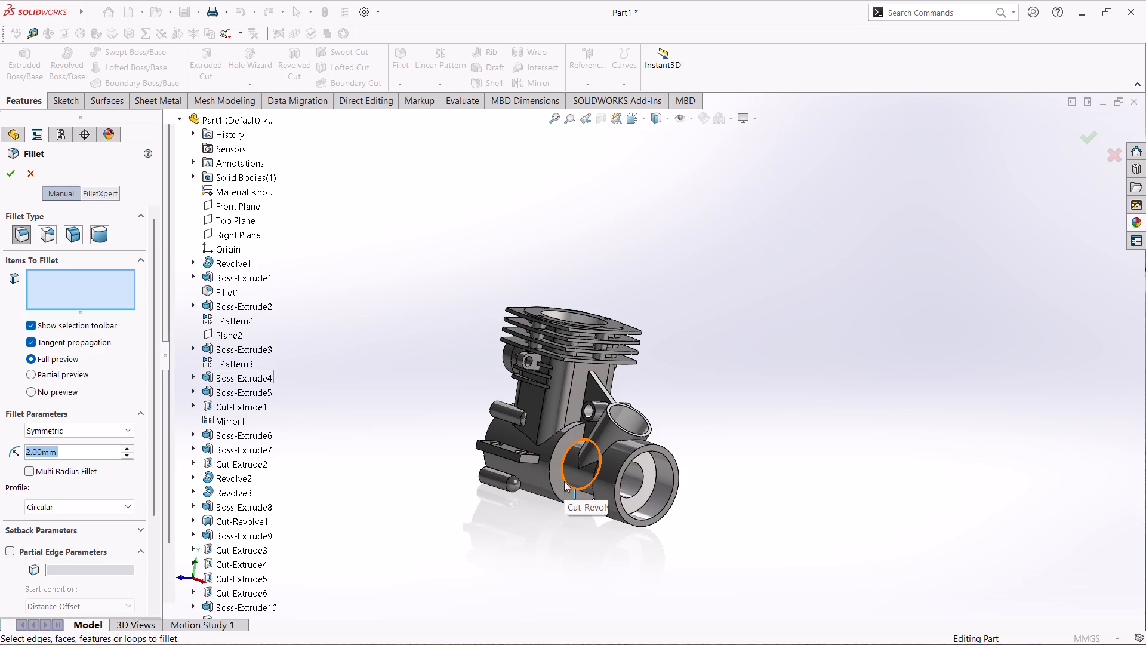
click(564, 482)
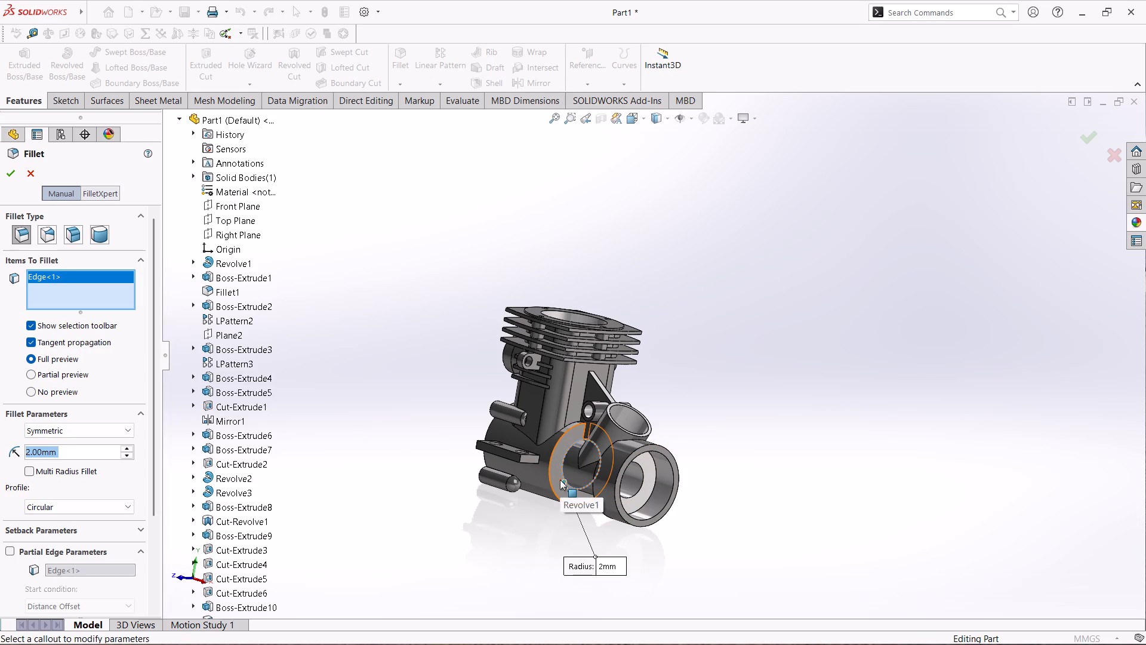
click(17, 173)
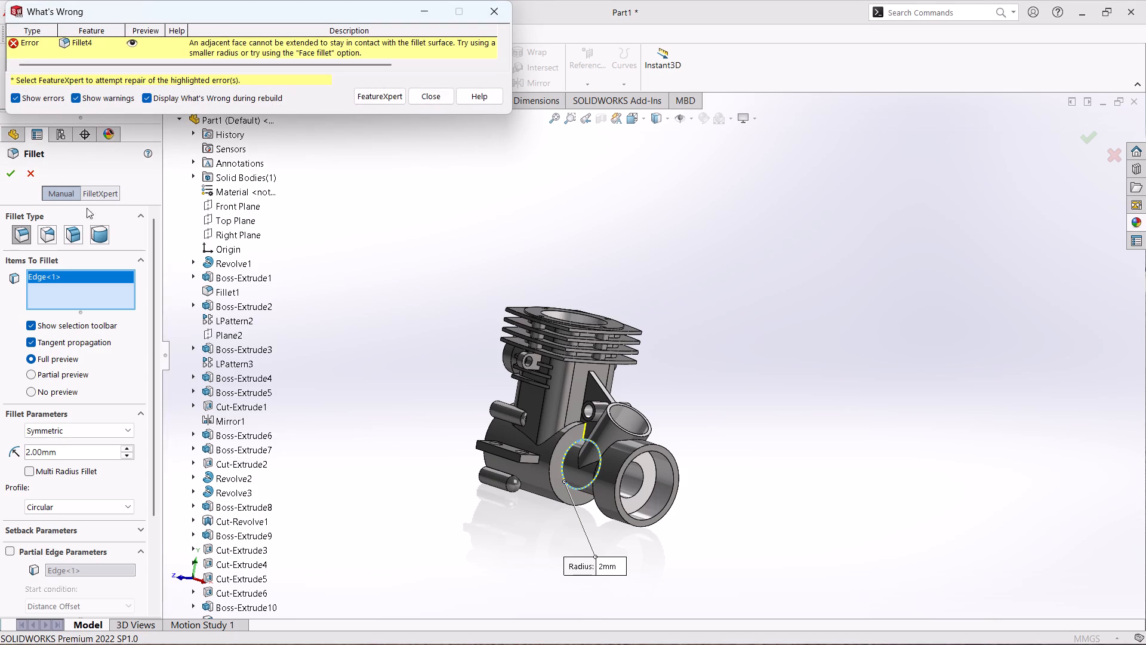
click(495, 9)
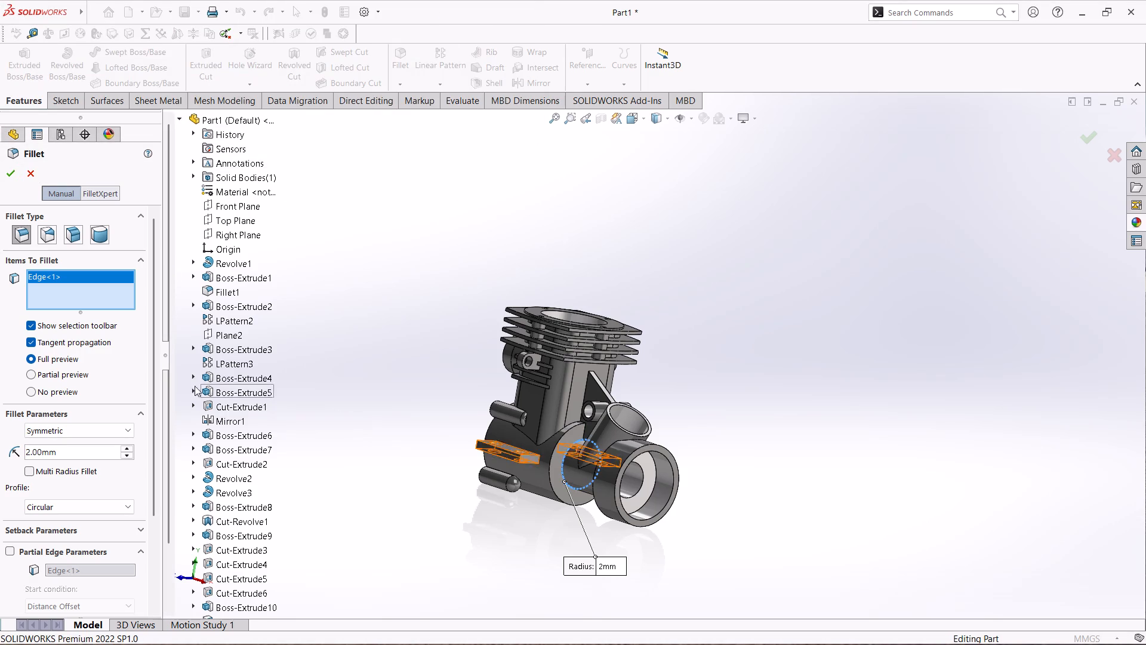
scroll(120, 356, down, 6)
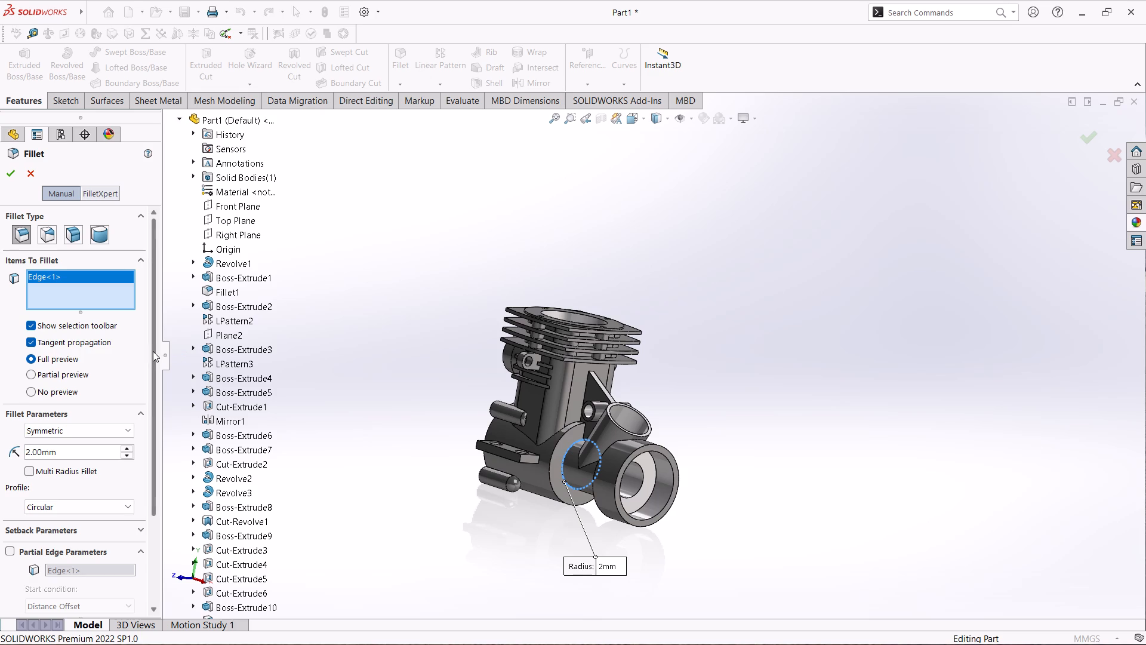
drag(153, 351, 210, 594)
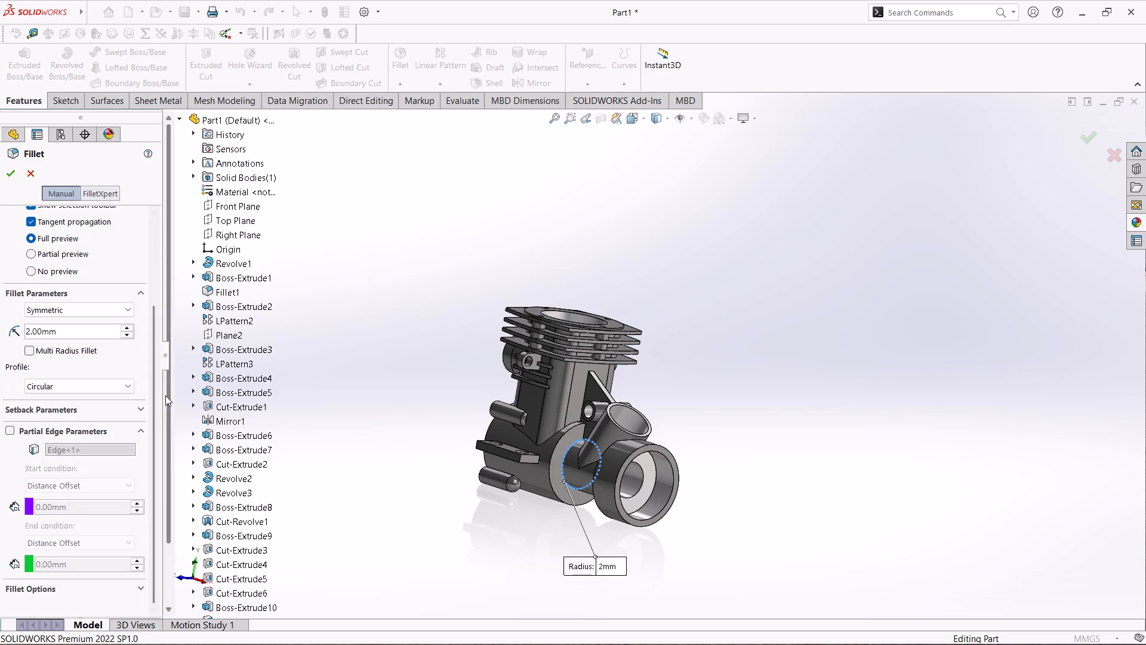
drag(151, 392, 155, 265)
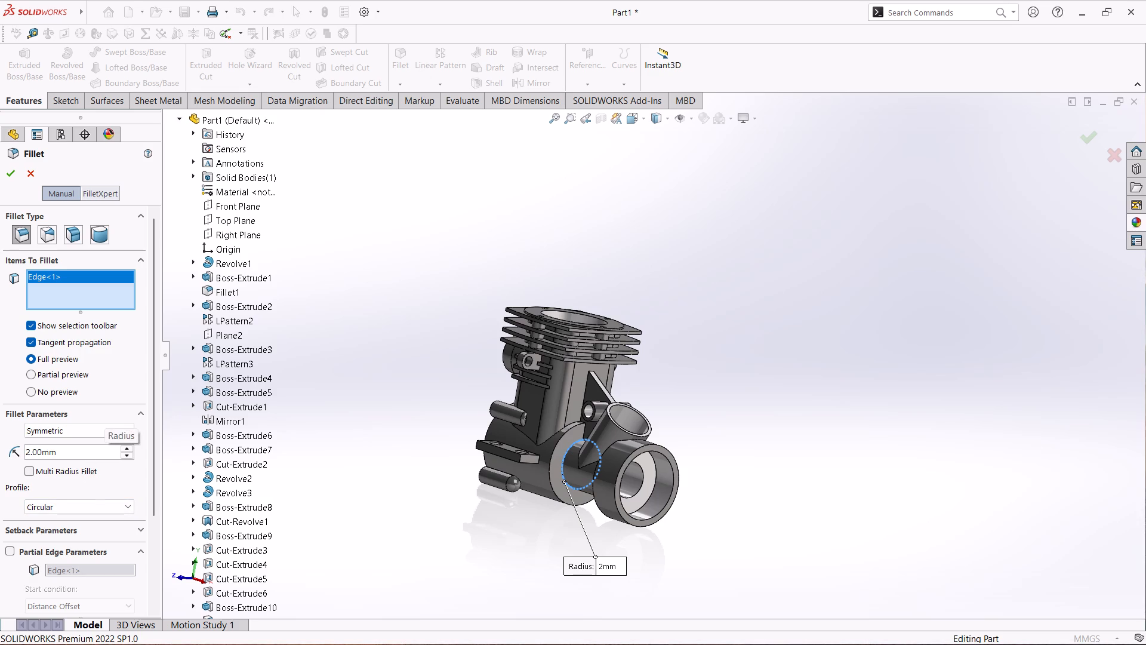
Replace the neck edge selection with the outer circular edge of the crankcase shoulder and set the fillet radius to 4 mm.
click(553, 489)
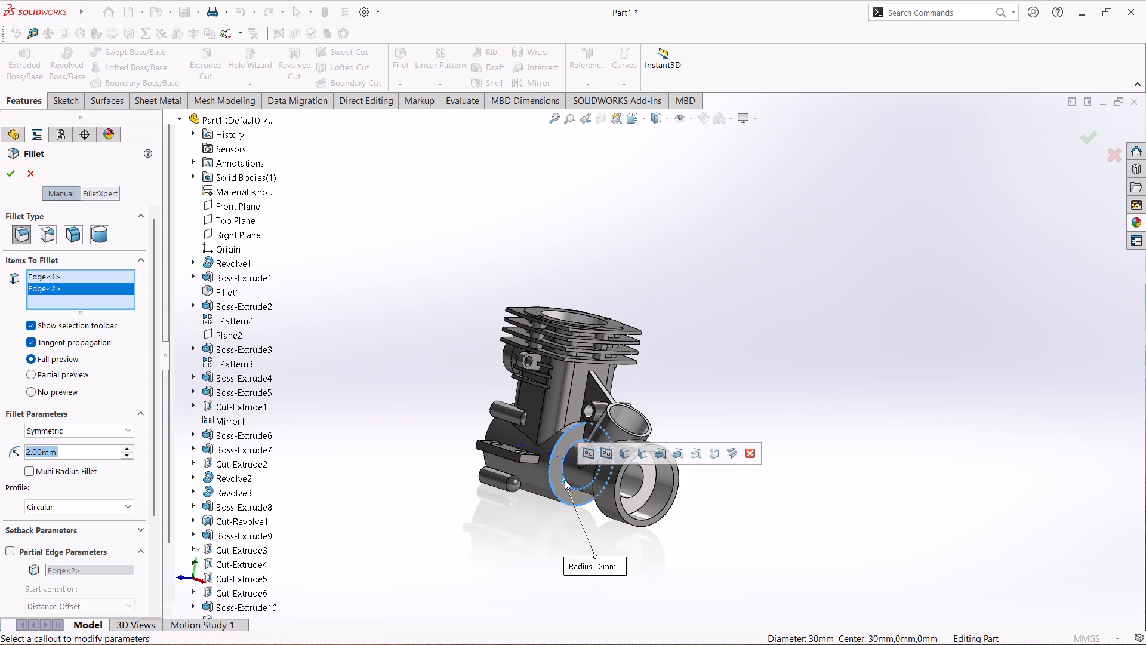
click(563, 480)
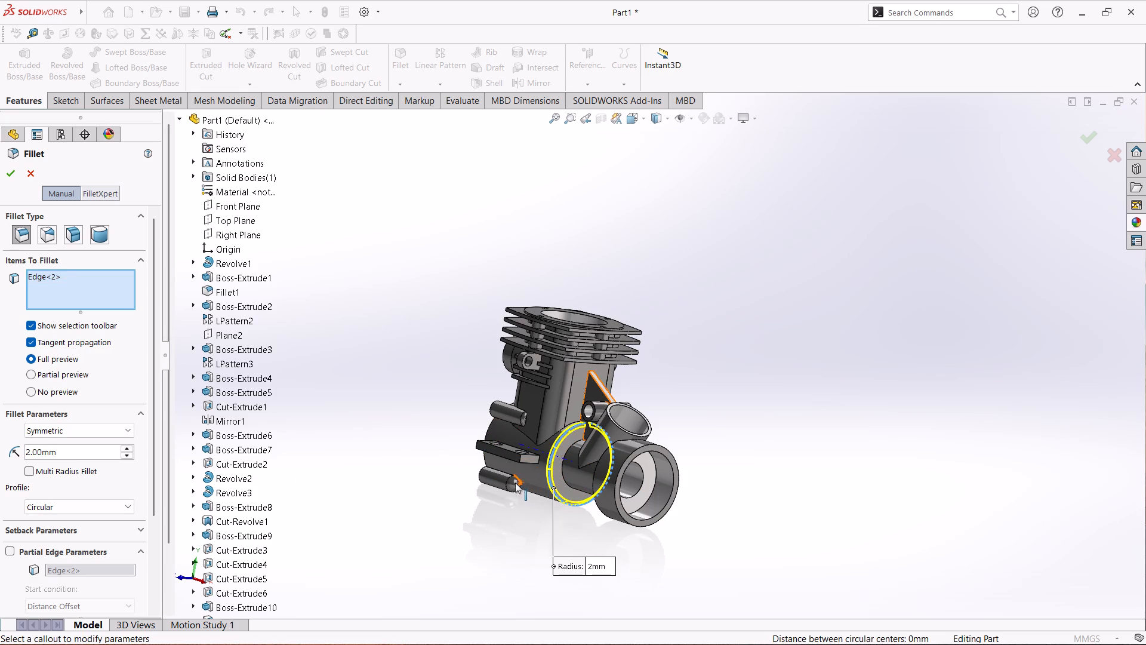
triple_click(65, 451)
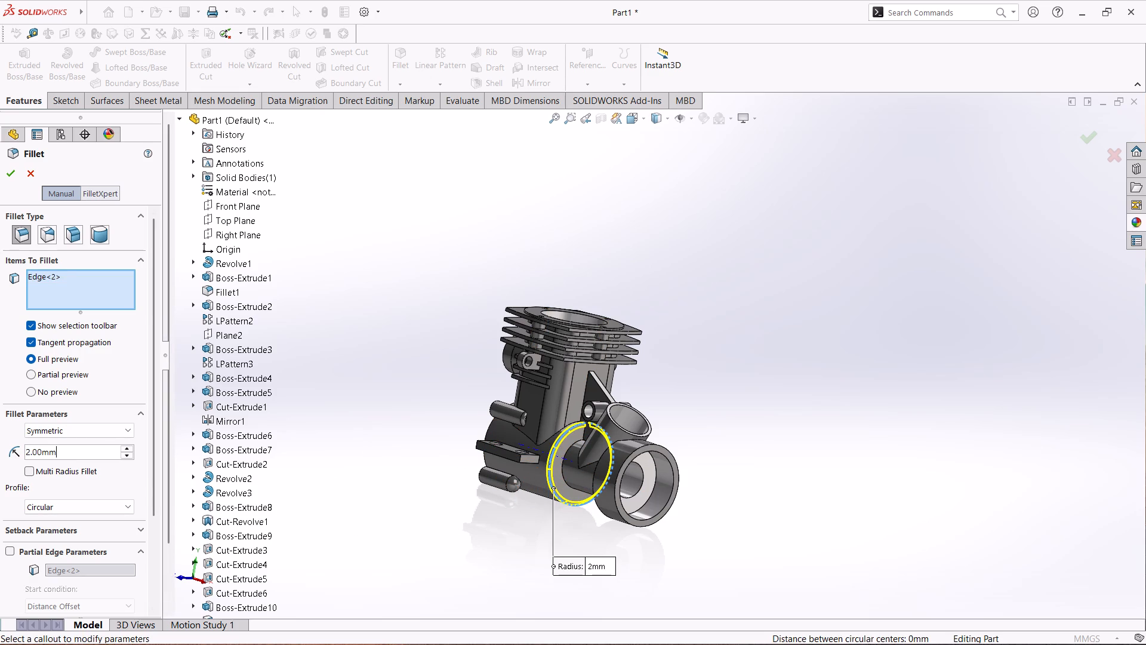
click(65, 451)
key(4)
key(Return)
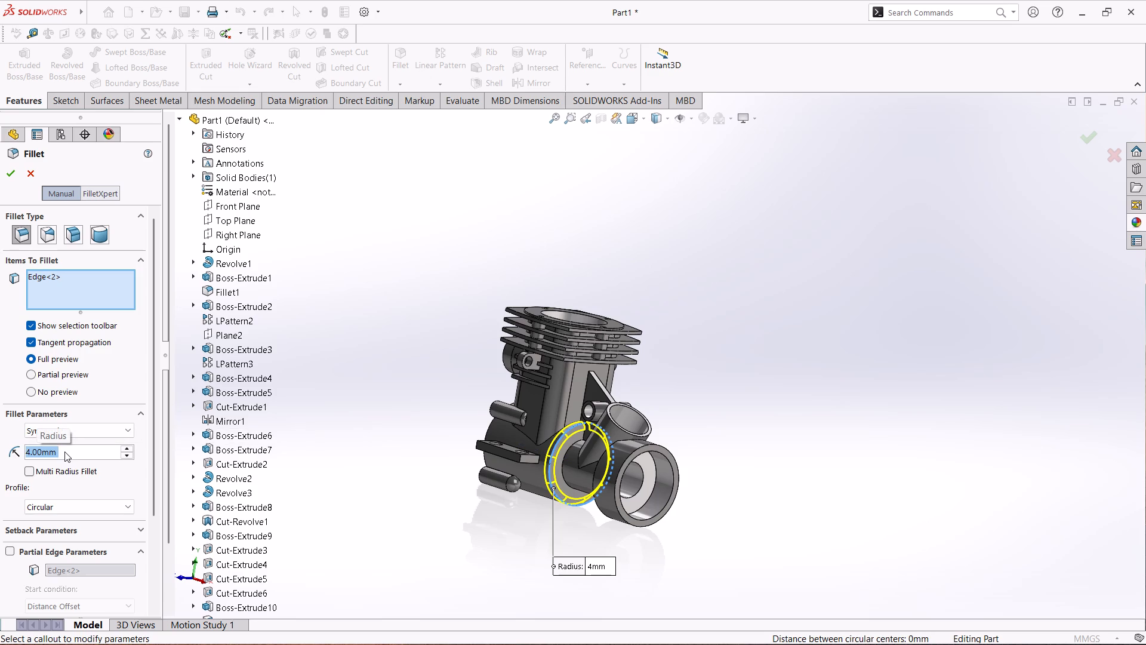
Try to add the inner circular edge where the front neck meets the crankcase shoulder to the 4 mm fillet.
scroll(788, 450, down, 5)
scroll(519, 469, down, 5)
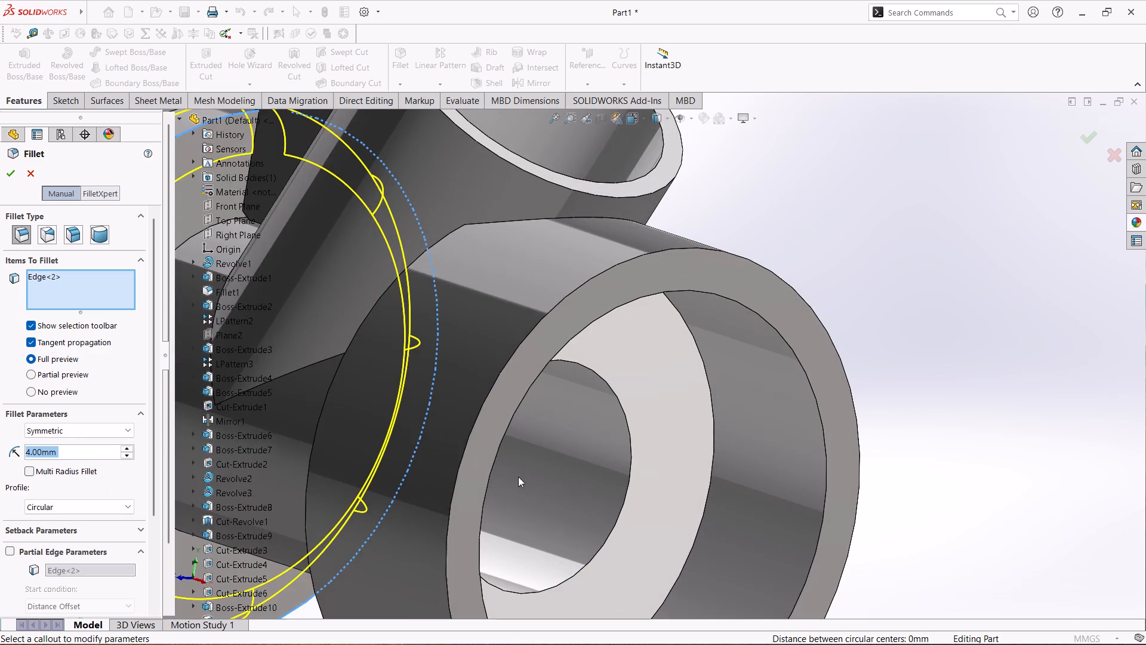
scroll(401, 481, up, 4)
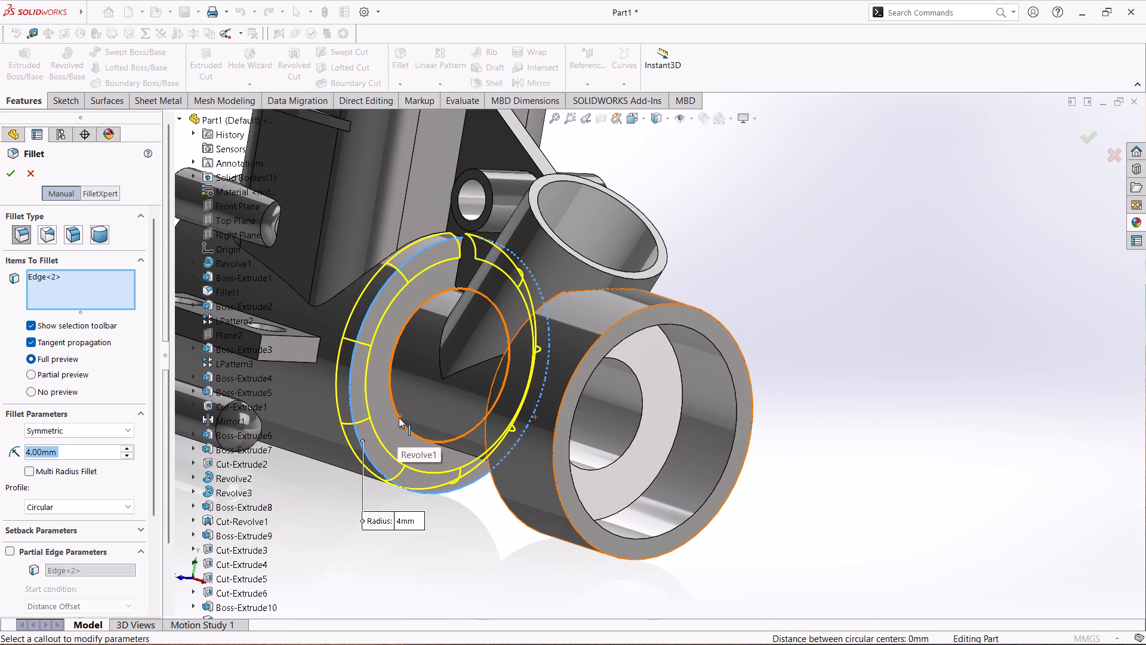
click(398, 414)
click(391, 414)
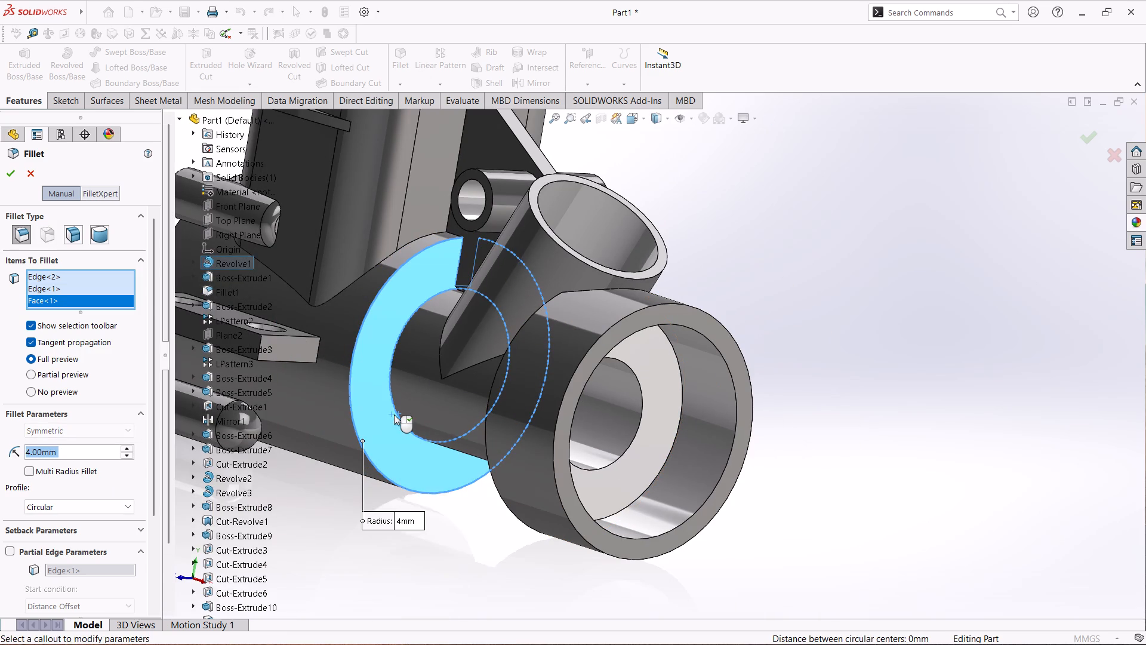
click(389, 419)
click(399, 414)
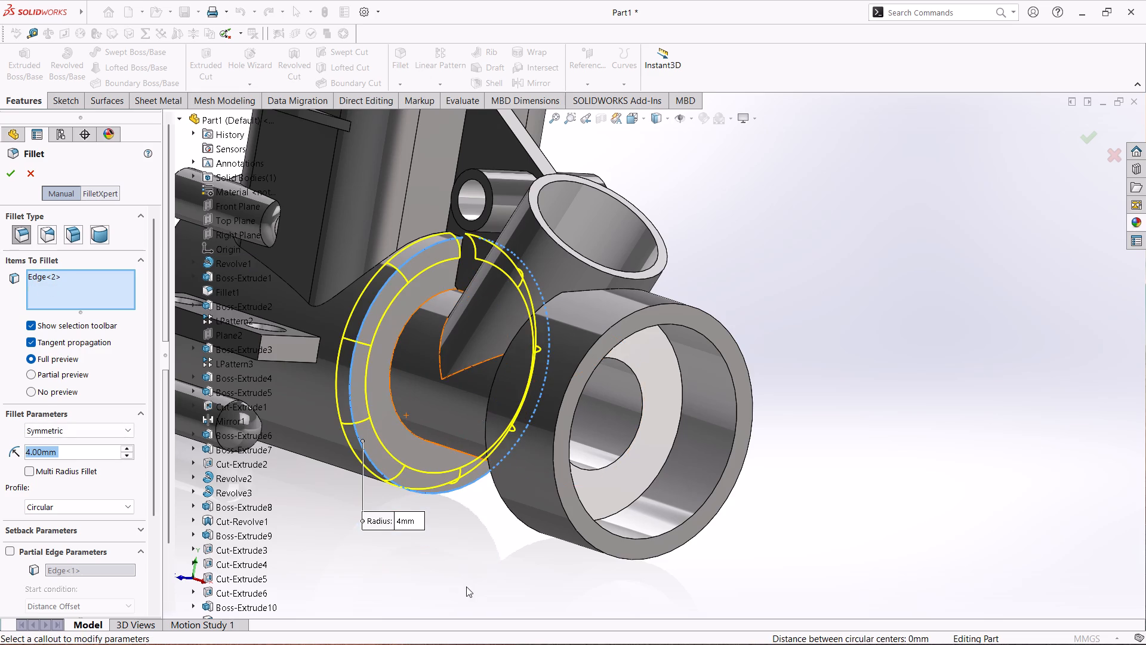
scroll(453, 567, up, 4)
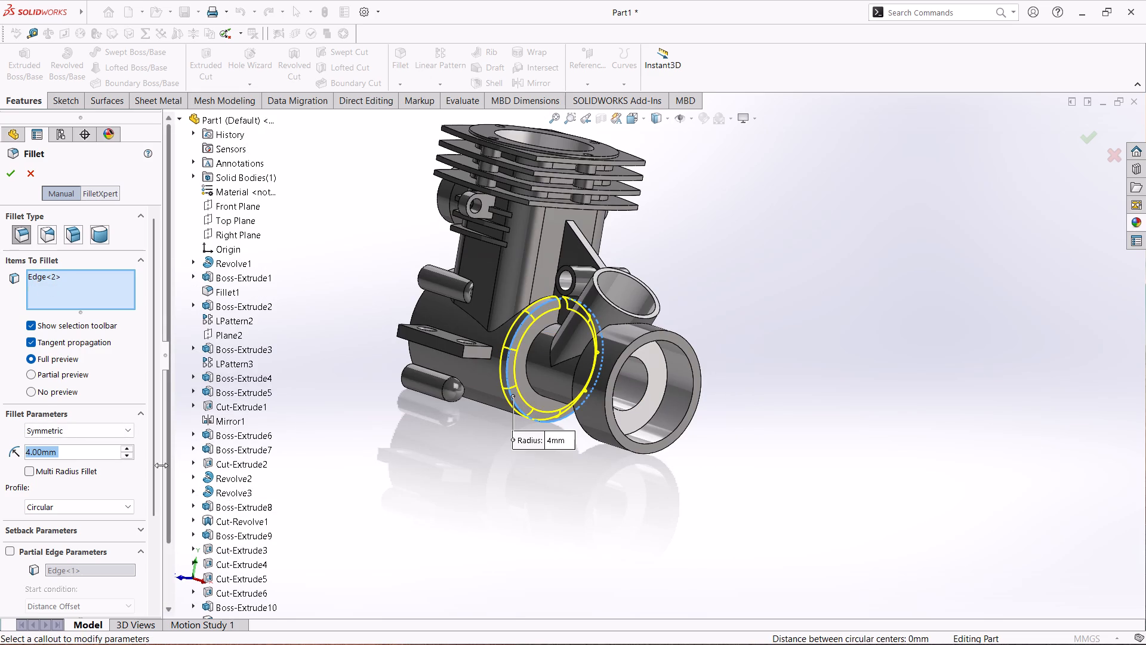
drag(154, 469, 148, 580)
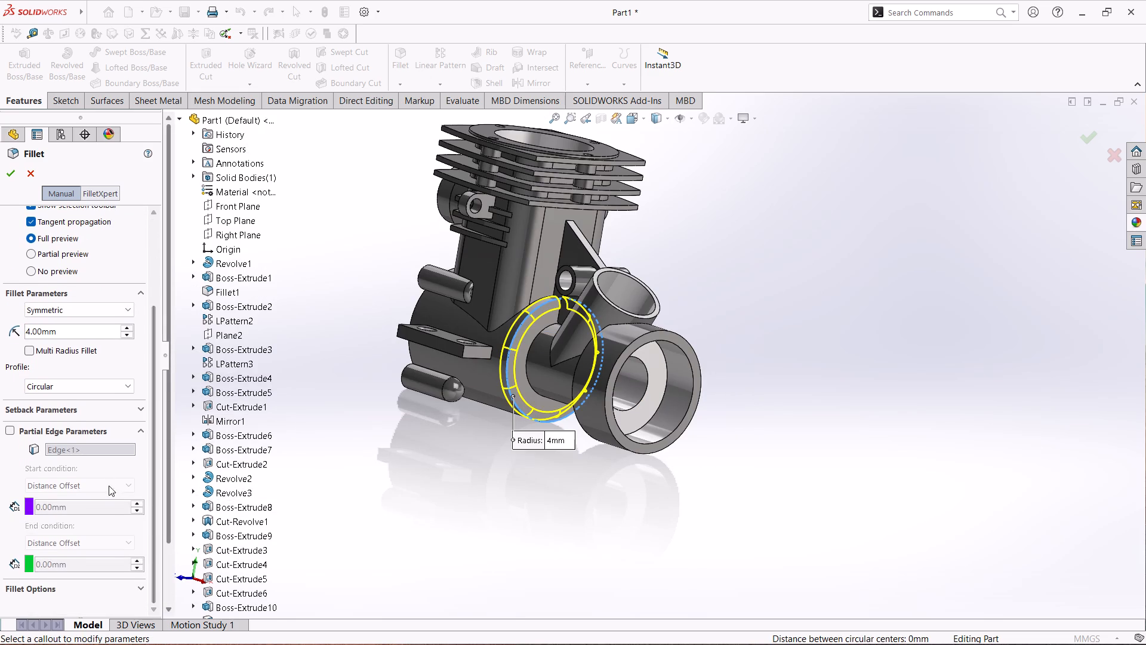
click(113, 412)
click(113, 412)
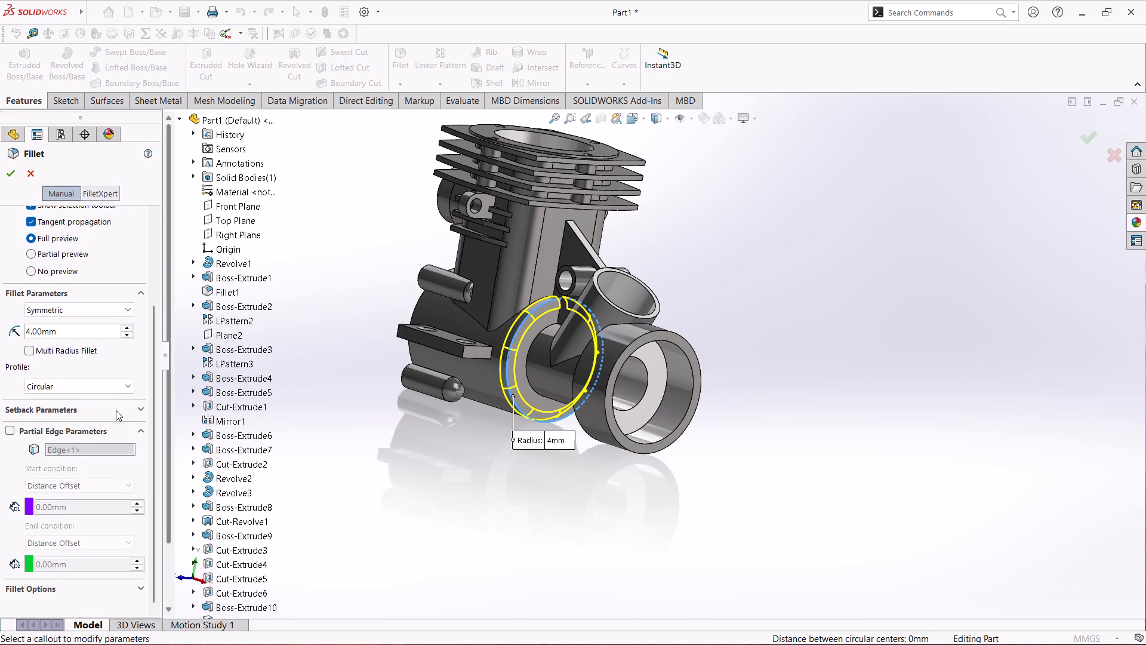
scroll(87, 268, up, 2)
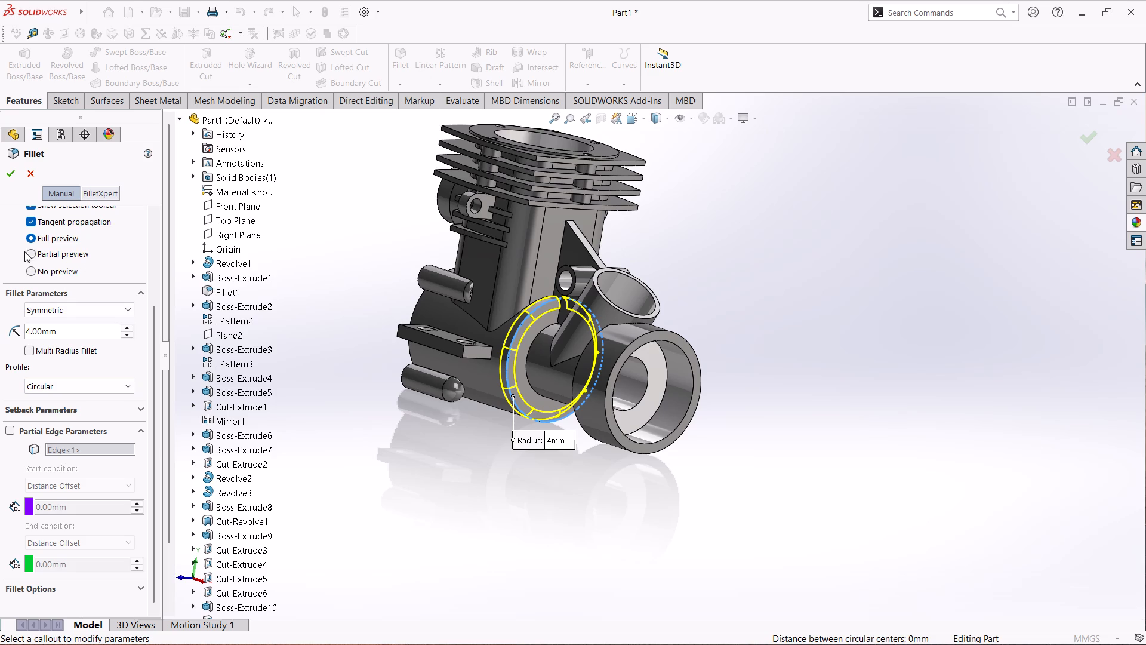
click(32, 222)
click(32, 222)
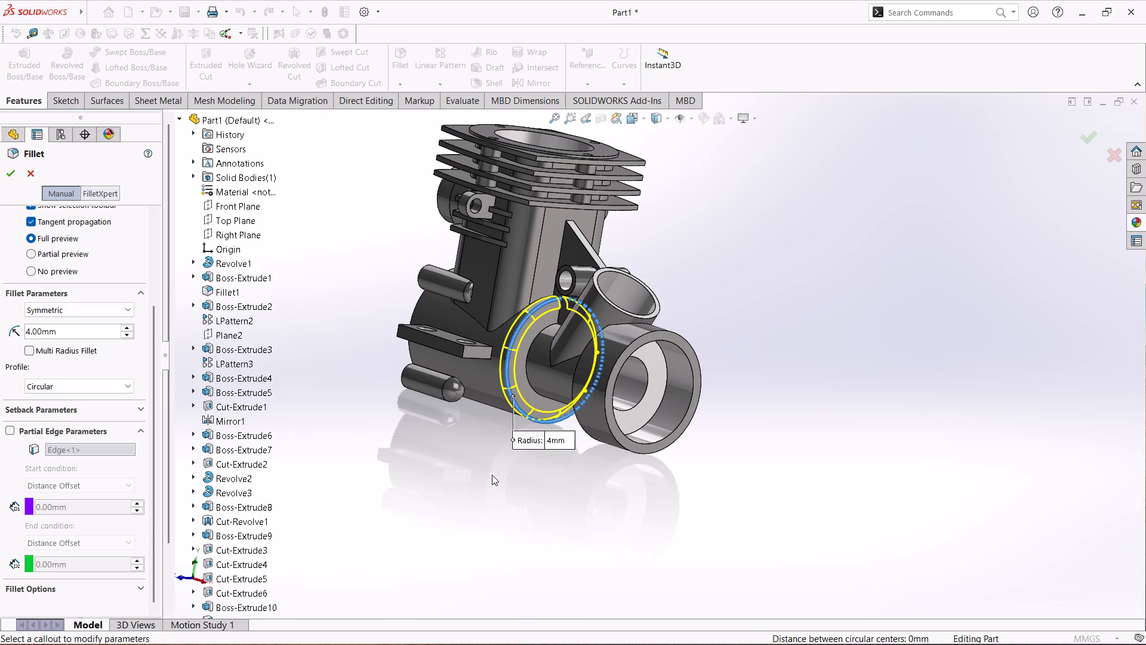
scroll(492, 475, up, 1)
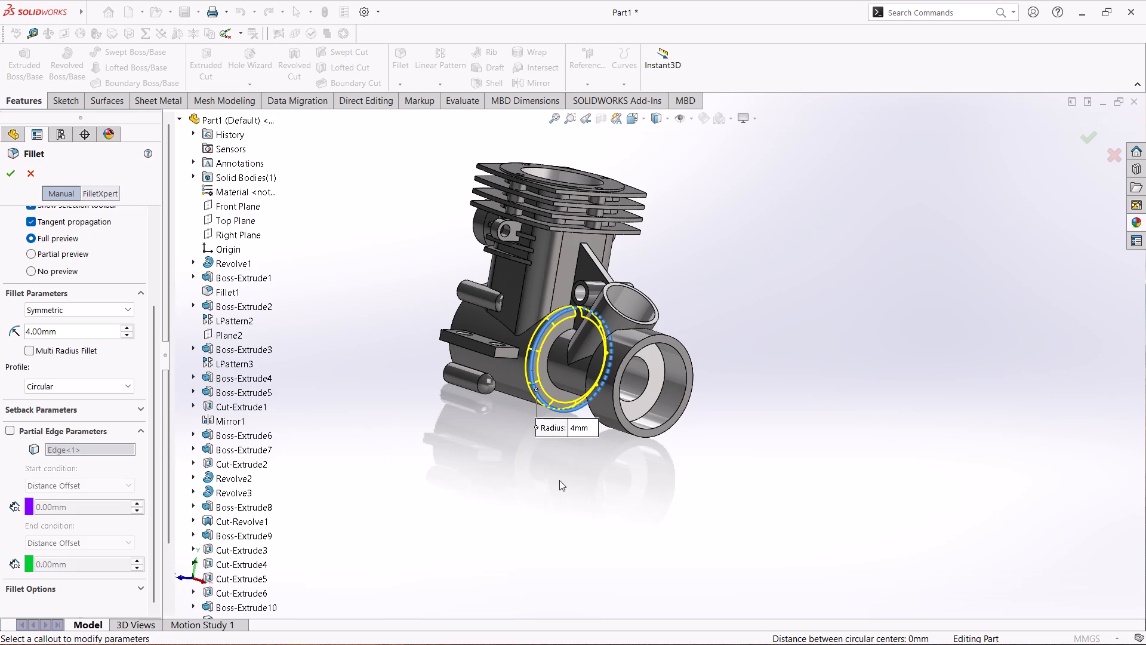
Add the two concentric circular edges at the rear of the front collar to the 4 mm fillet and apply it.
middle_drag(528, 492, 624, 517)
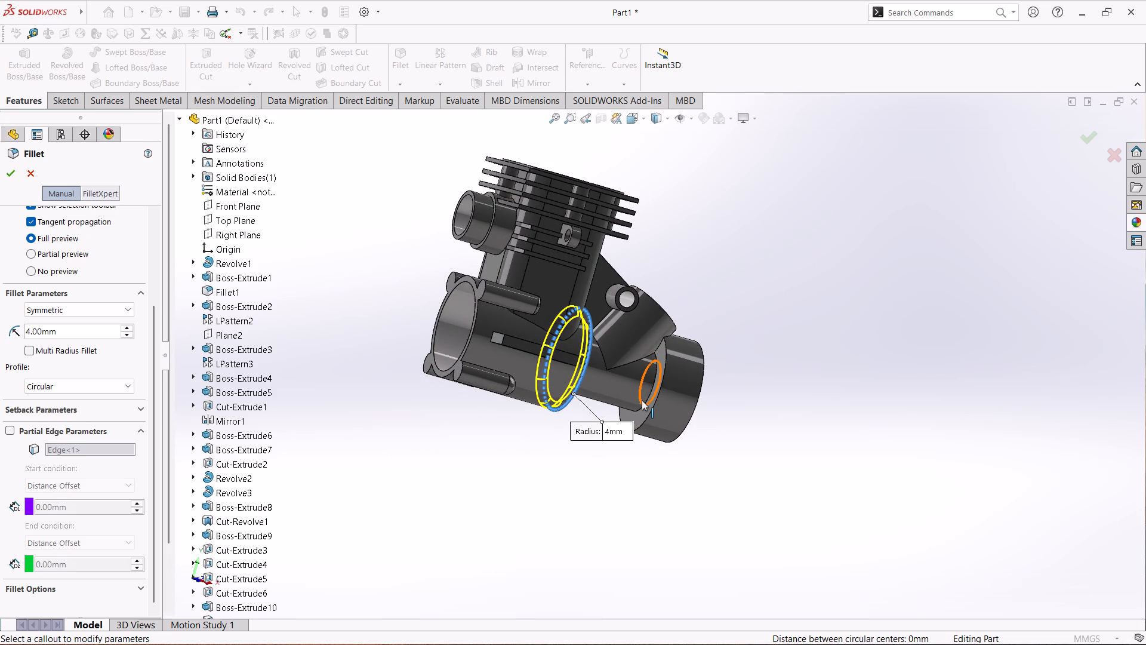
click(640, 408)
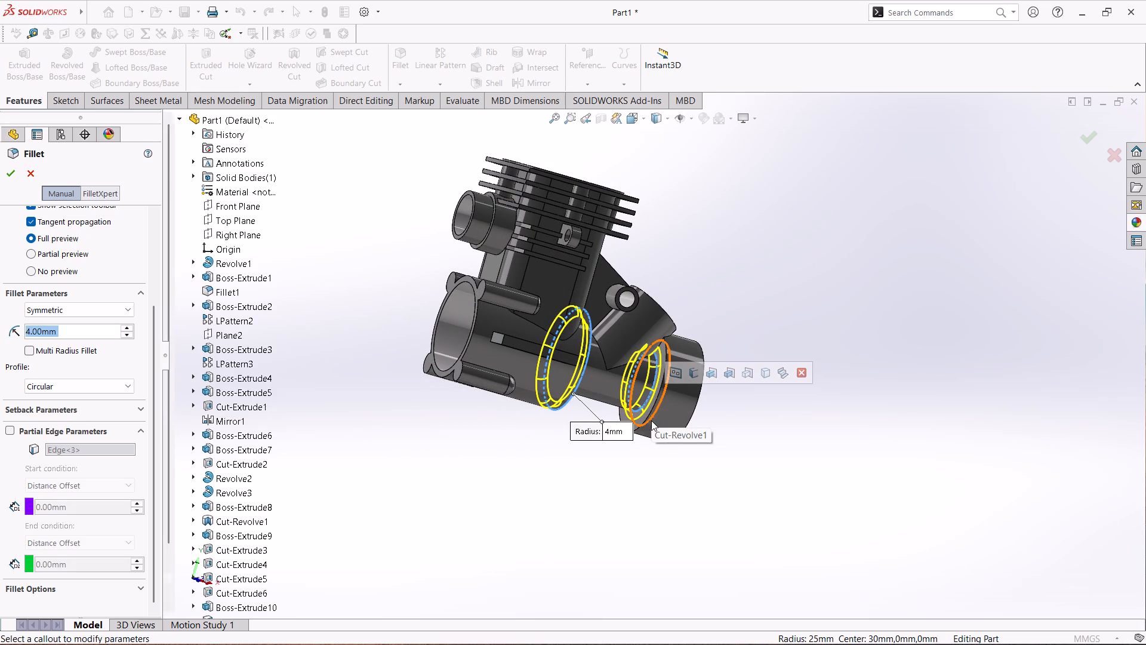
click(643, 422)
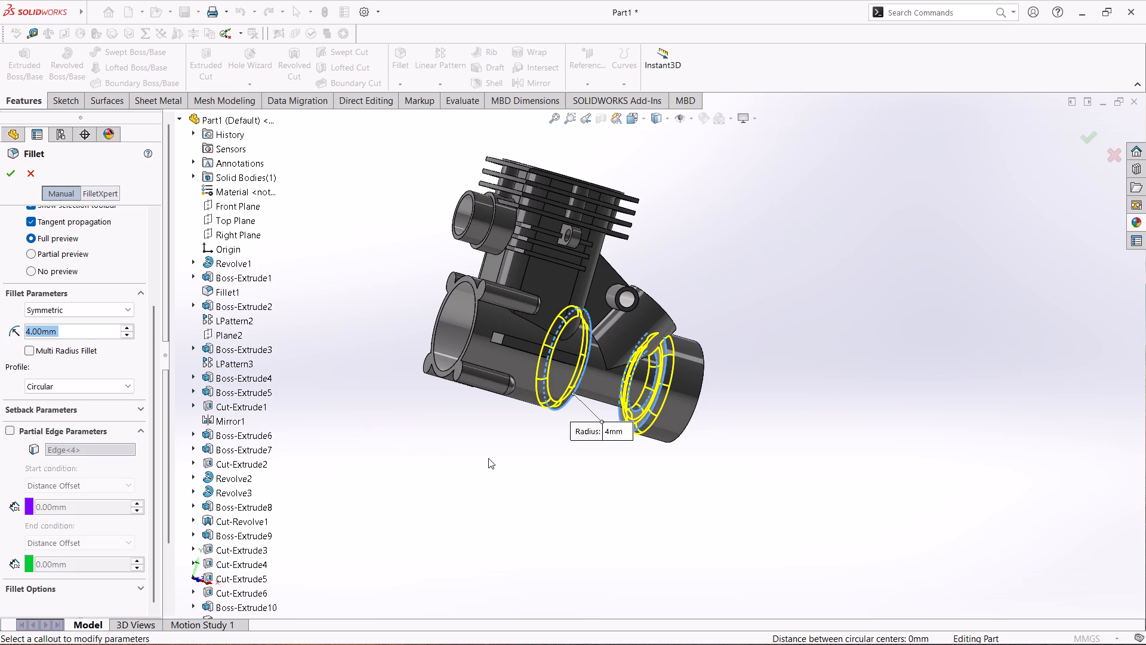
click(8, 172)
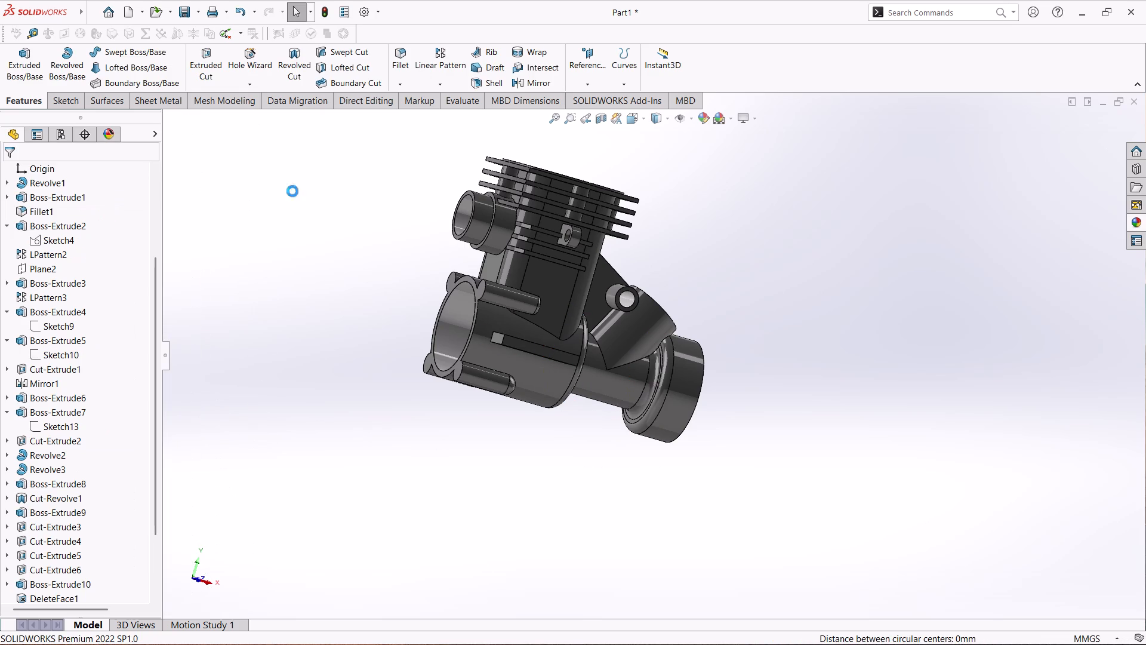
Fillet the eight edges where the four cylindrical side pegs meet the crankcase with a 5 mm radius.
click(404, 60)
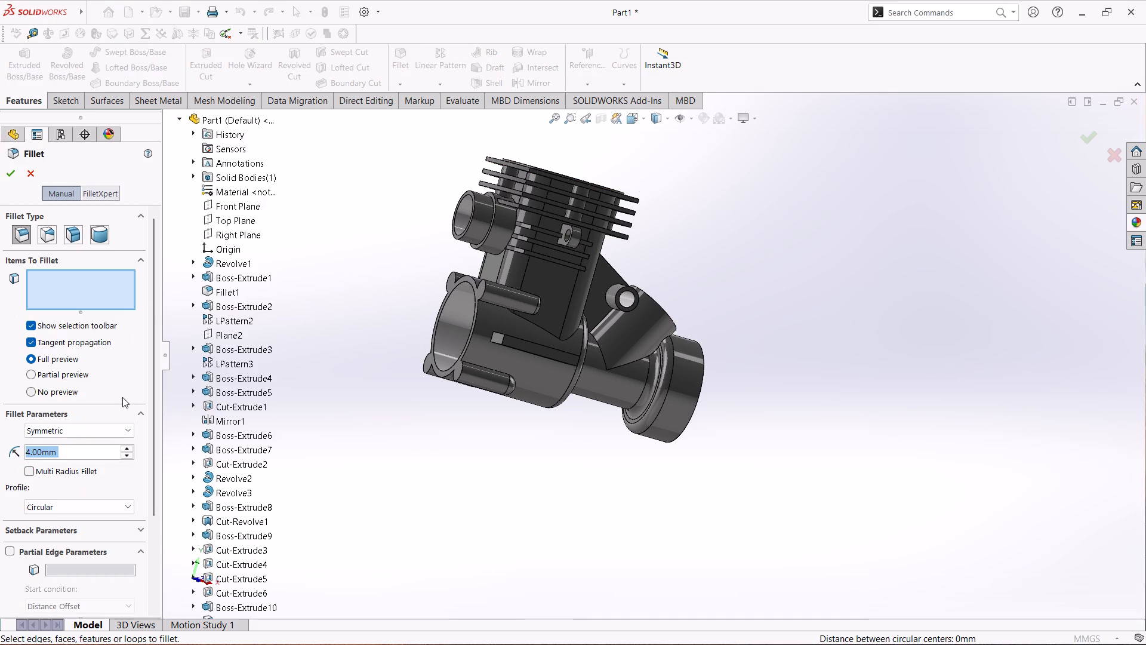
key(5)
key(Return)
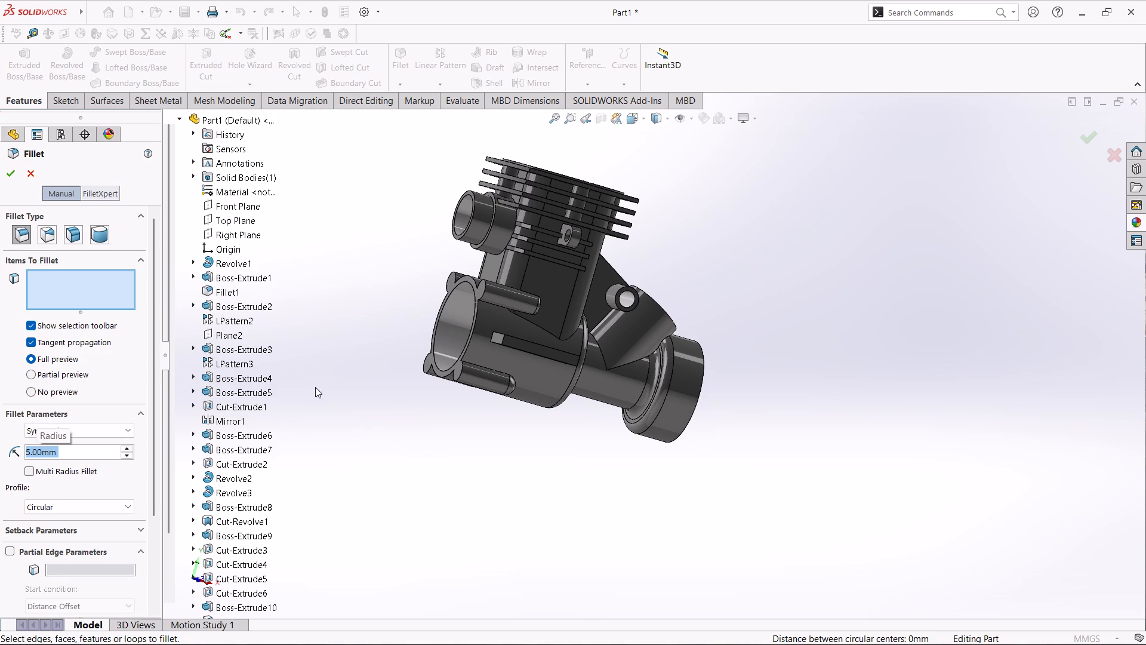
scroll(460, 315, down, 5)
click(599, 302)
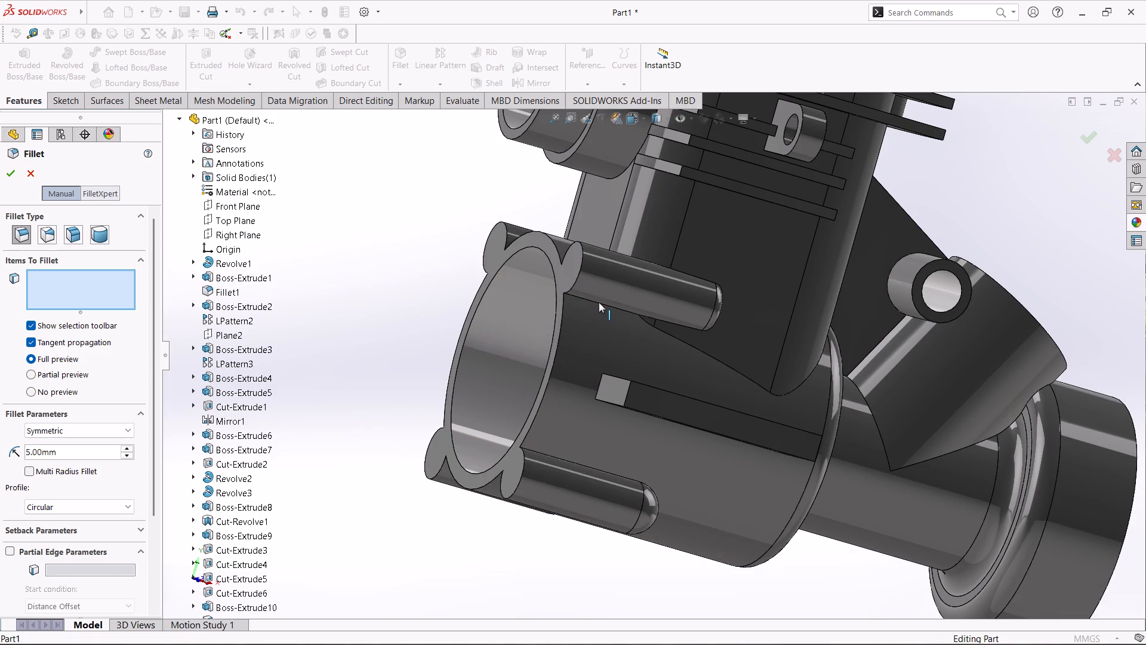
click(649, 267)
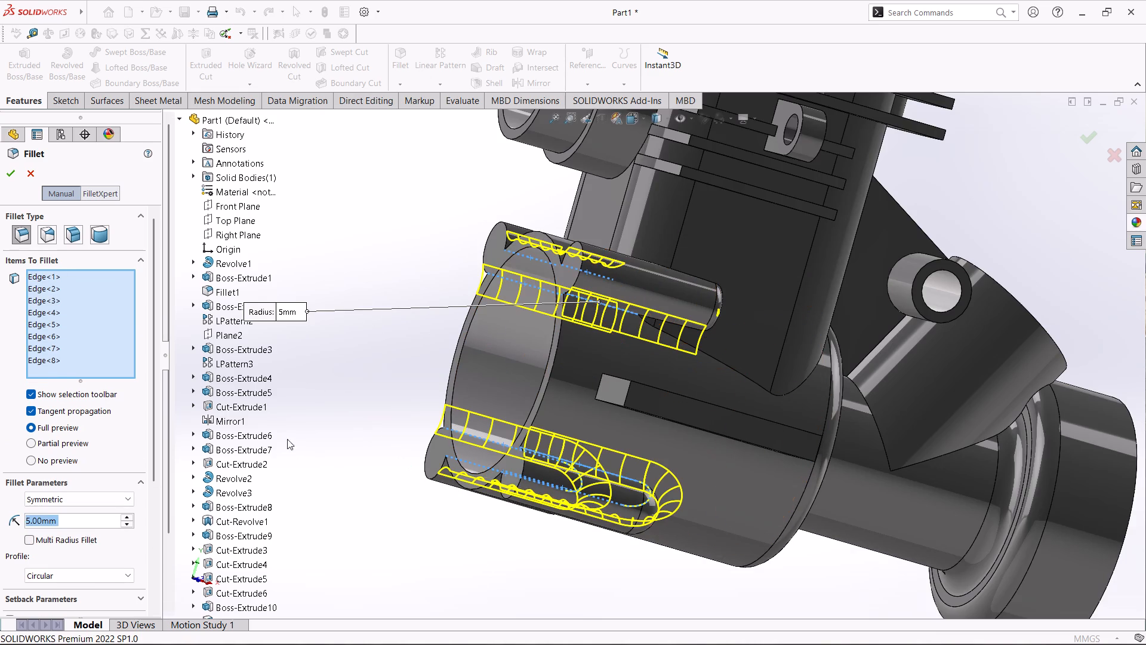
scroll(307, 420, down, 1)
middle_drag(308, 420, 374, 460)
scroll(375, 459, up, 2)
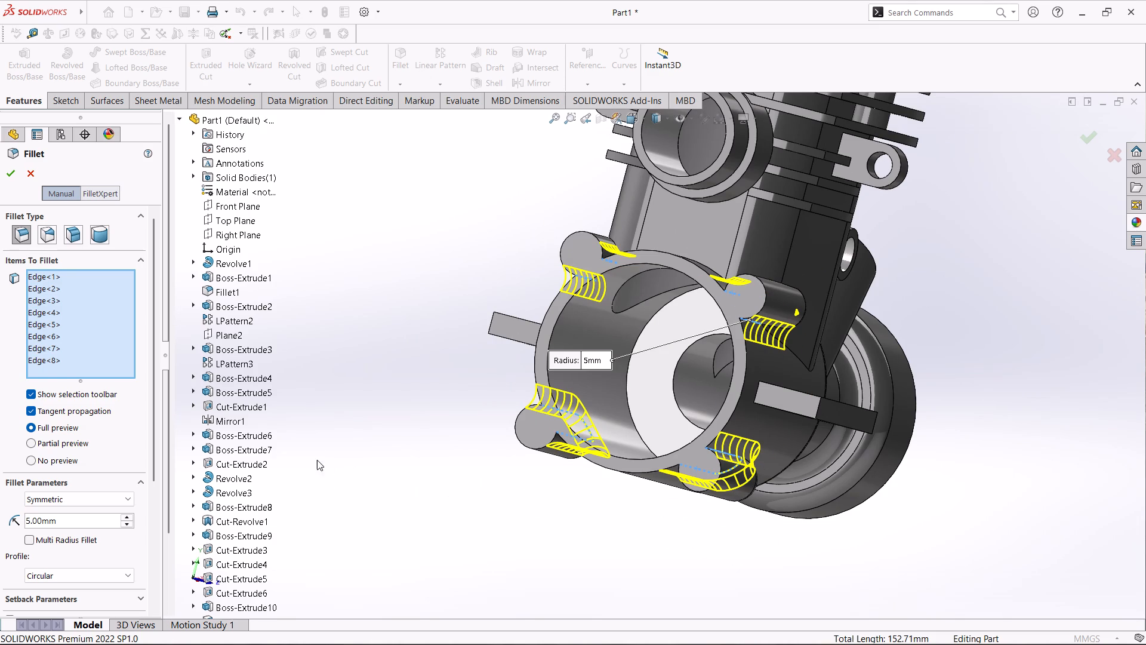
scroll(412, 467, up, 1)
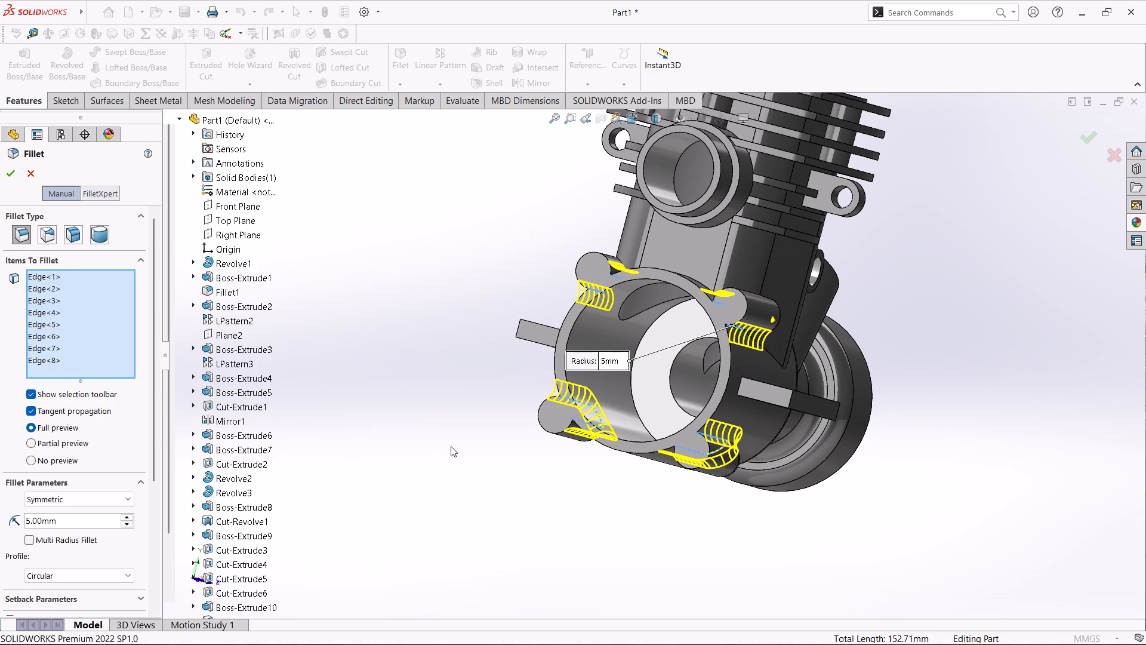
click(10, 176)
Inspect the filleted engine body from the open crankcase end, the side, the front and above.
middle_drag(400, 267, 399, 287)
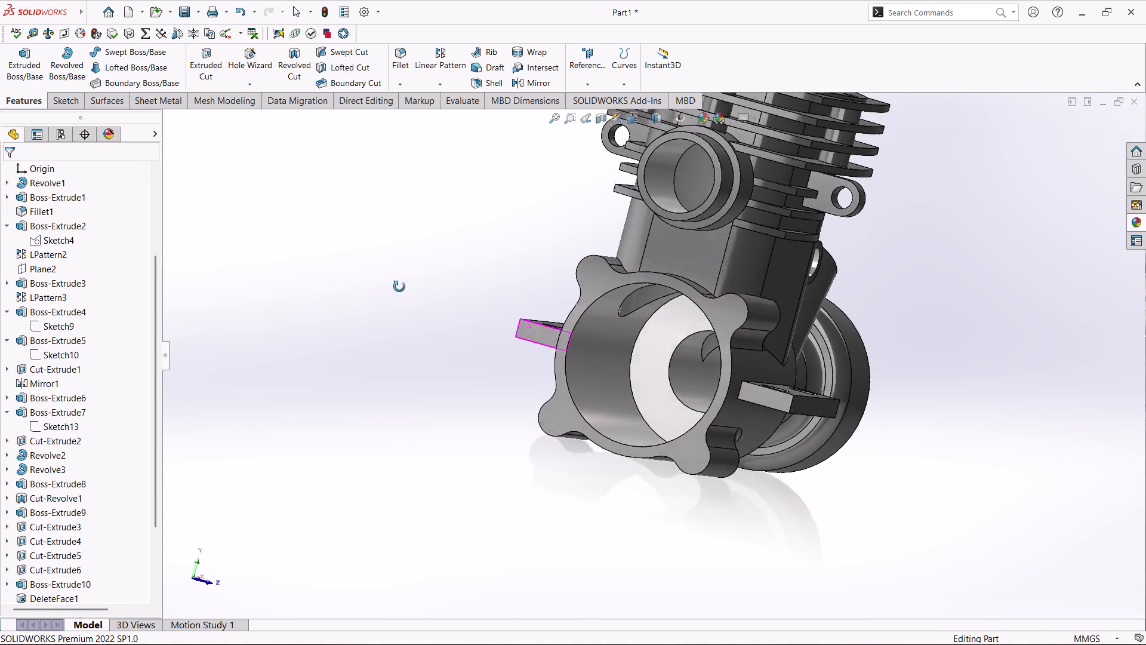
middle_drag(399, 287, 275, 265)
middle_drag(708, 389, 706, 400)
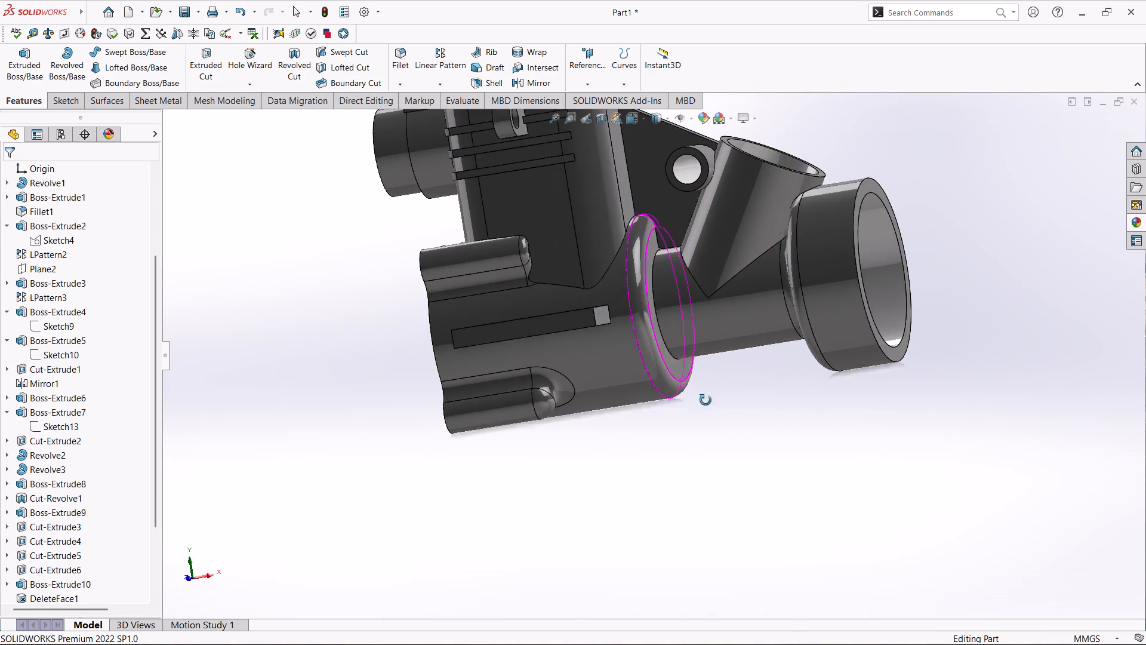
middle_drag(706, 400, 700, 533)
scroll(686, 415, up, 3)
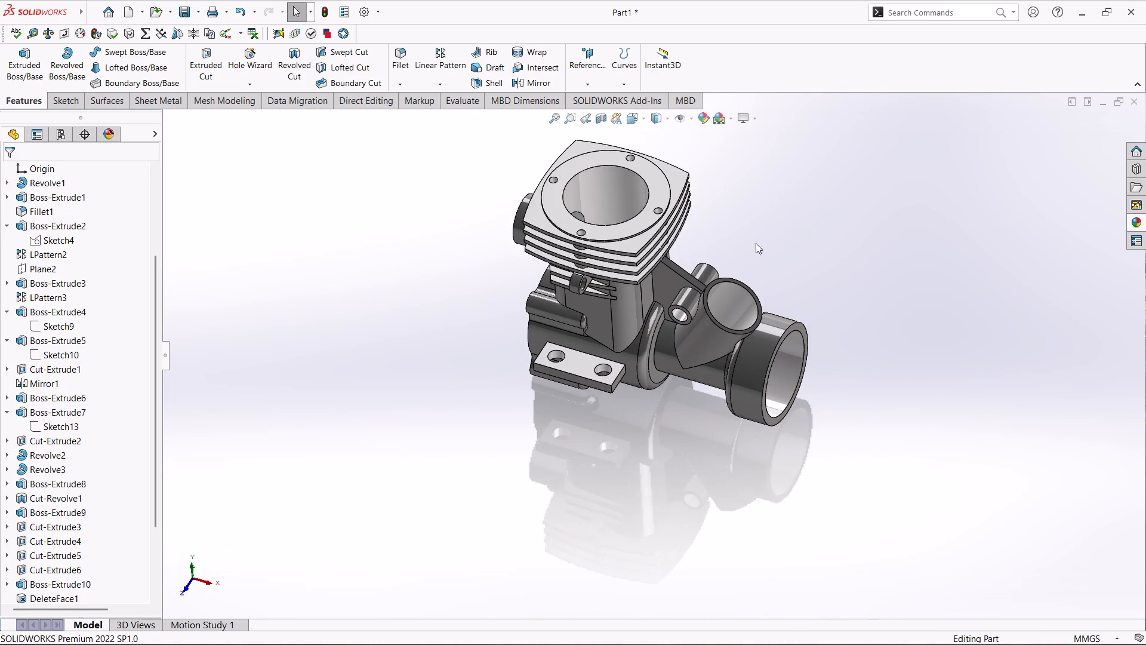
middle_drag(763, 233, 643, 369)
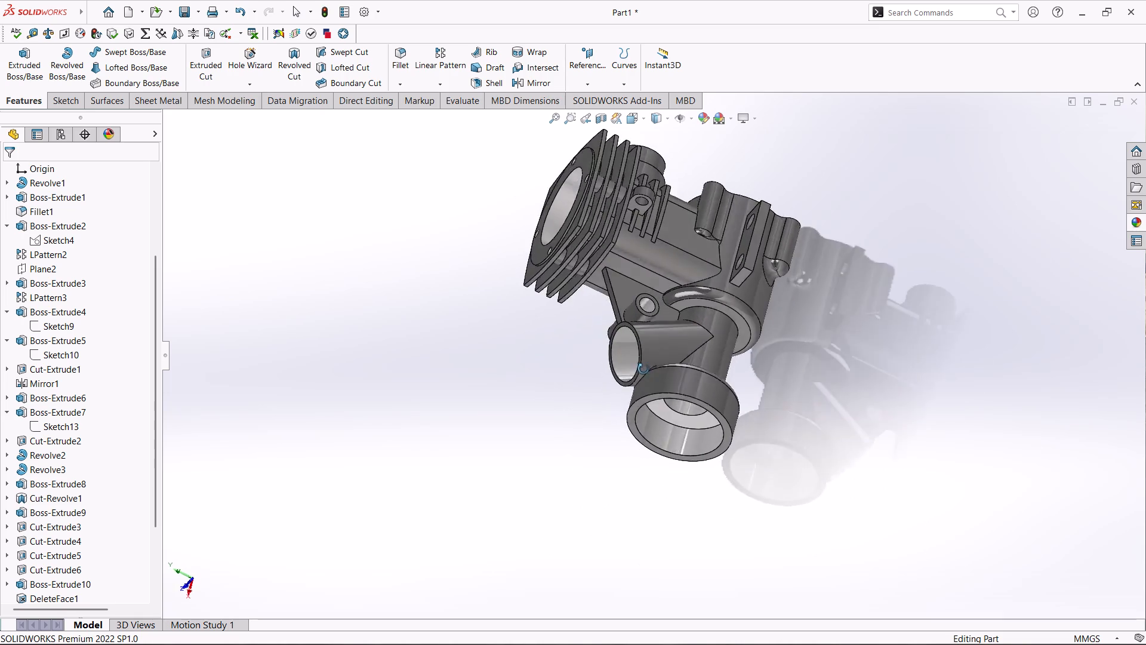
middle_drag(643, 369, 728, 337)
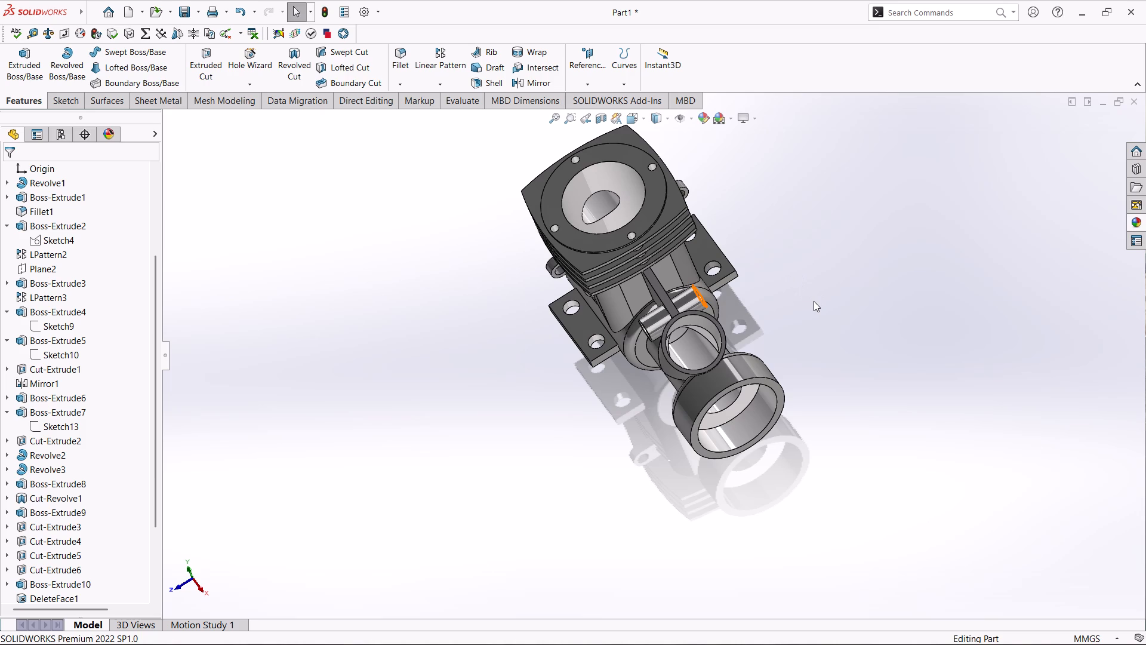
Start a 1 mm fillet on the three narrow outer side faces of one drilled mounting lug.
click(401, 63)
middle_drag(616, 471, 667, 385)
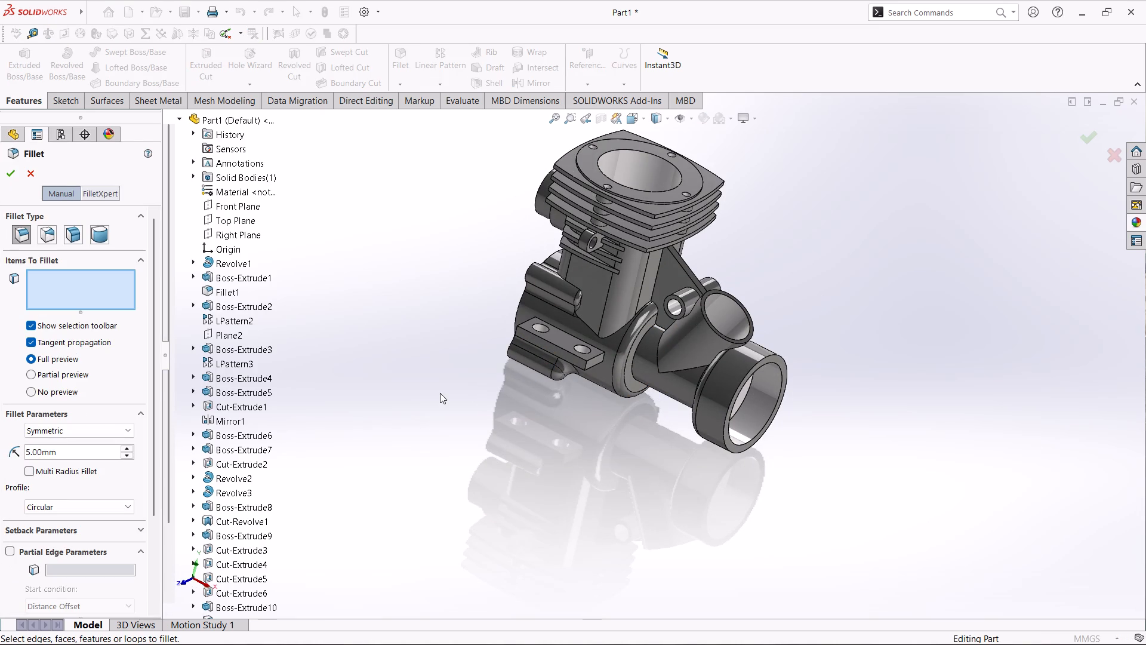
key(1)
key(Return)
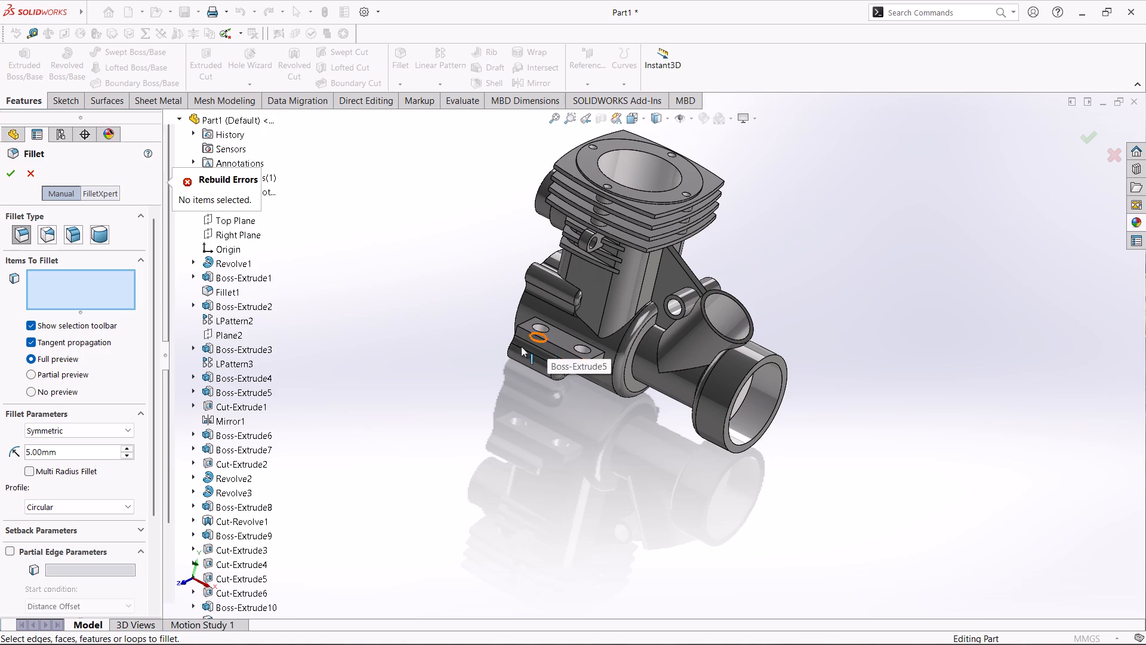
middle_drag(482, 418, 519, 439)
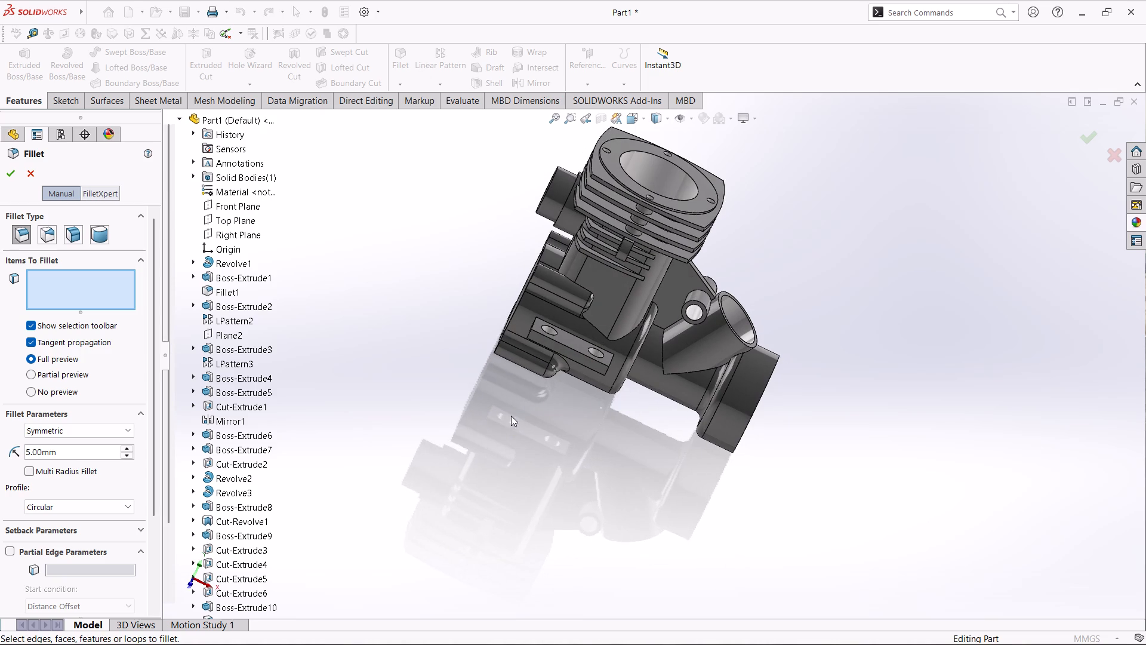
click(551, 343)
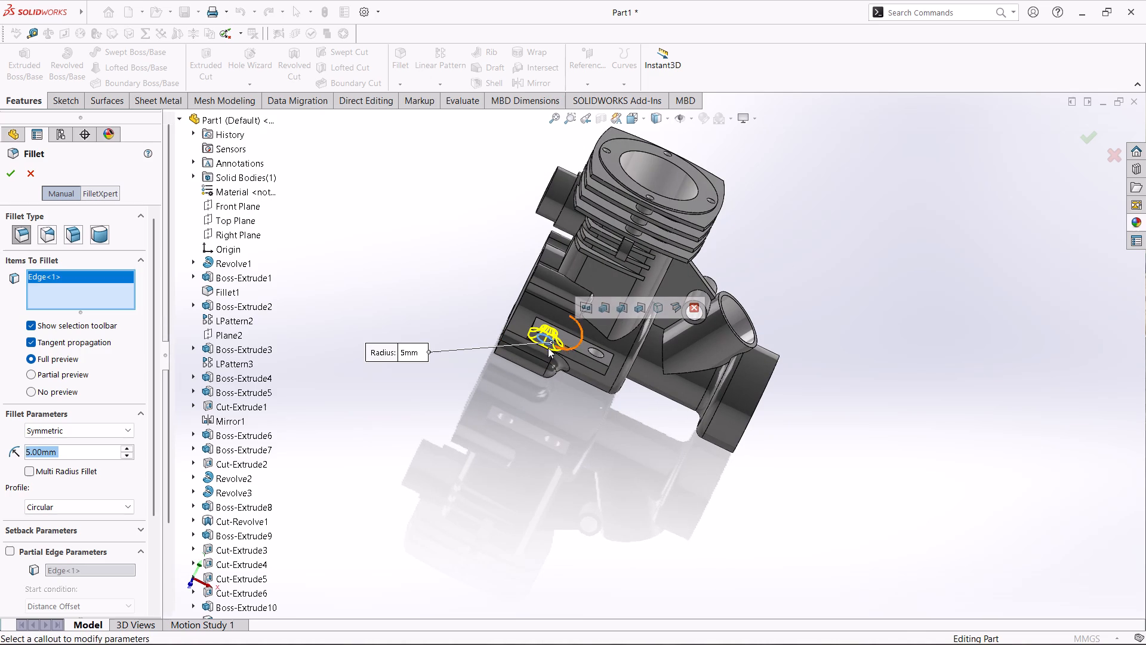
click(547, 345)
click(571, 354)
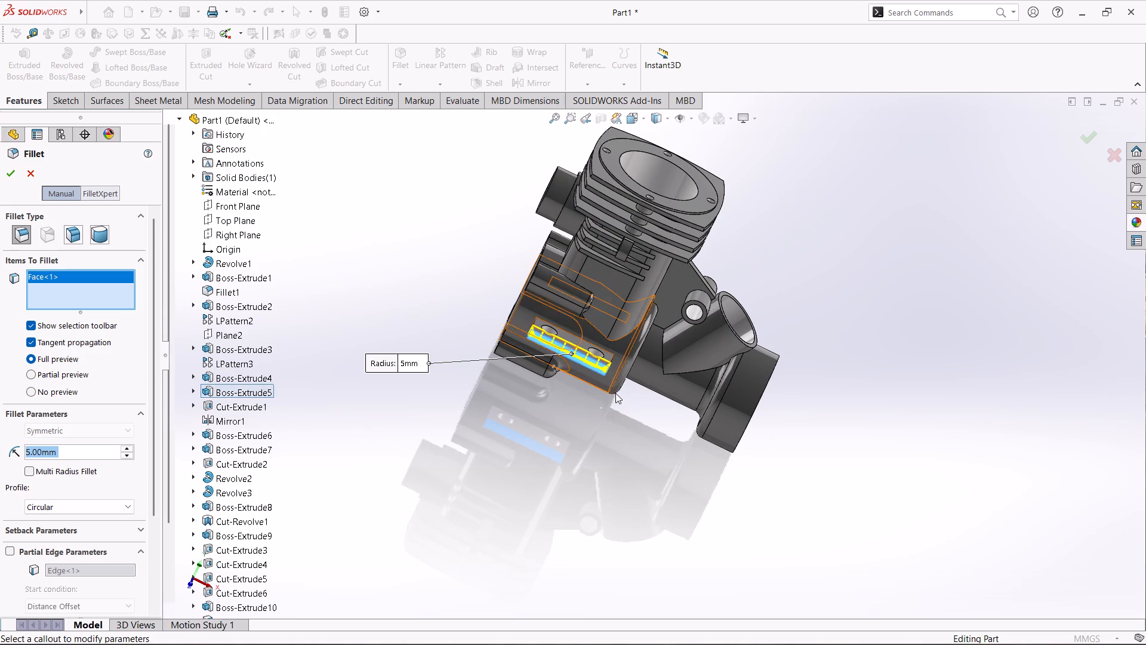
middle_drag(578, 447, 523, 471)
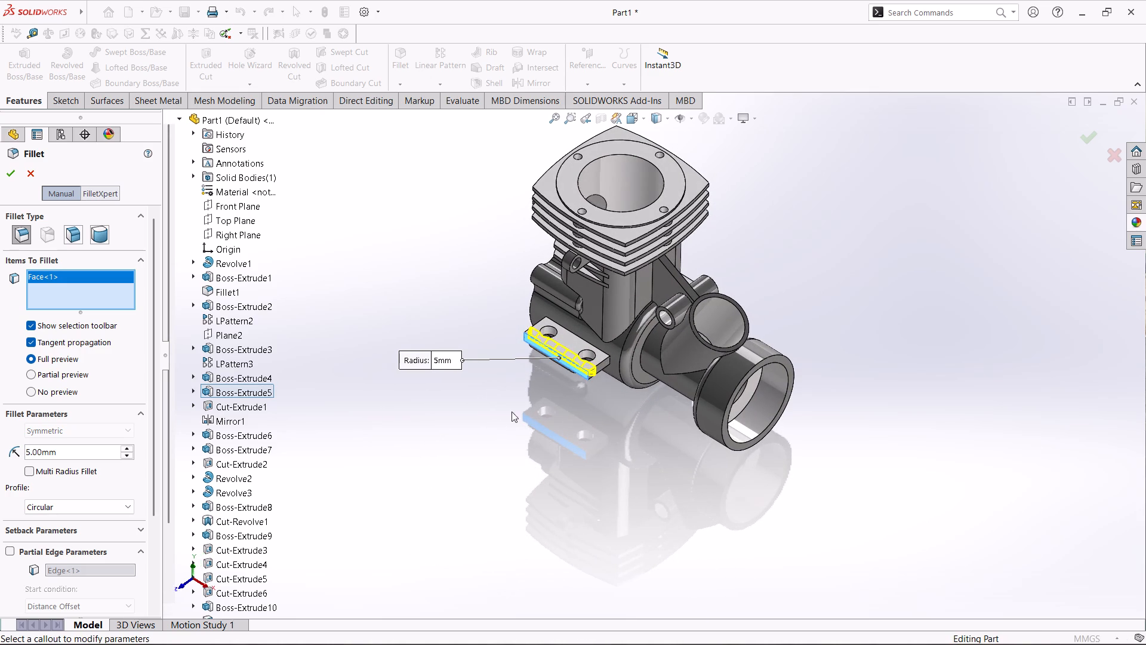
click(602, 365)
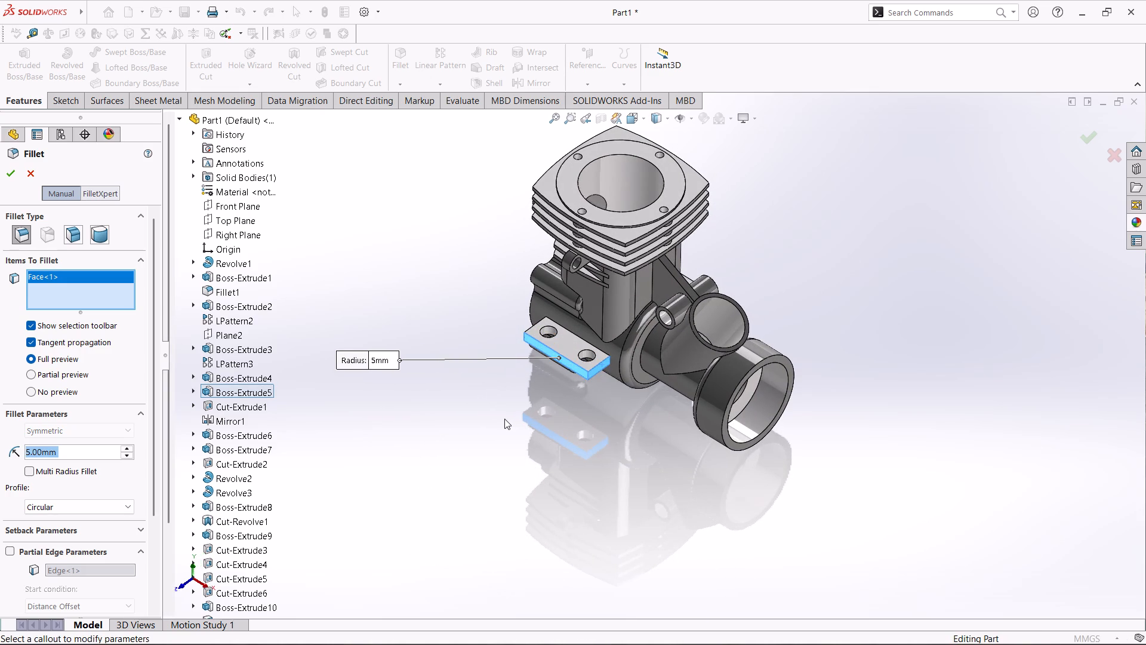
middle_drag(504, 423, 589, 469)
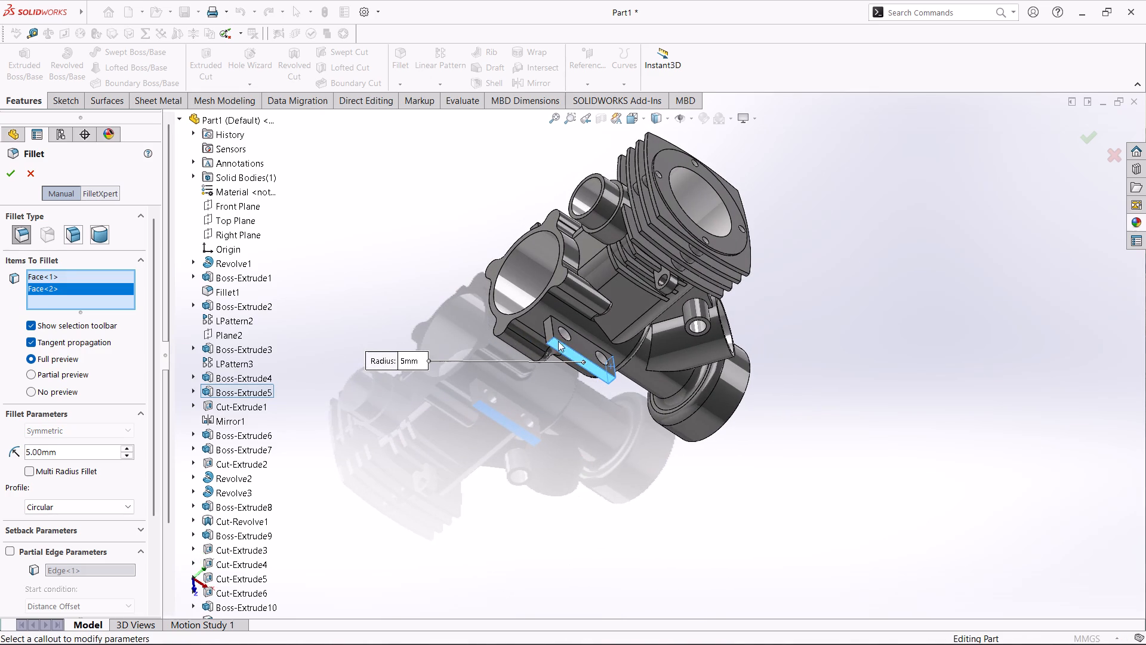
click(548, 330)
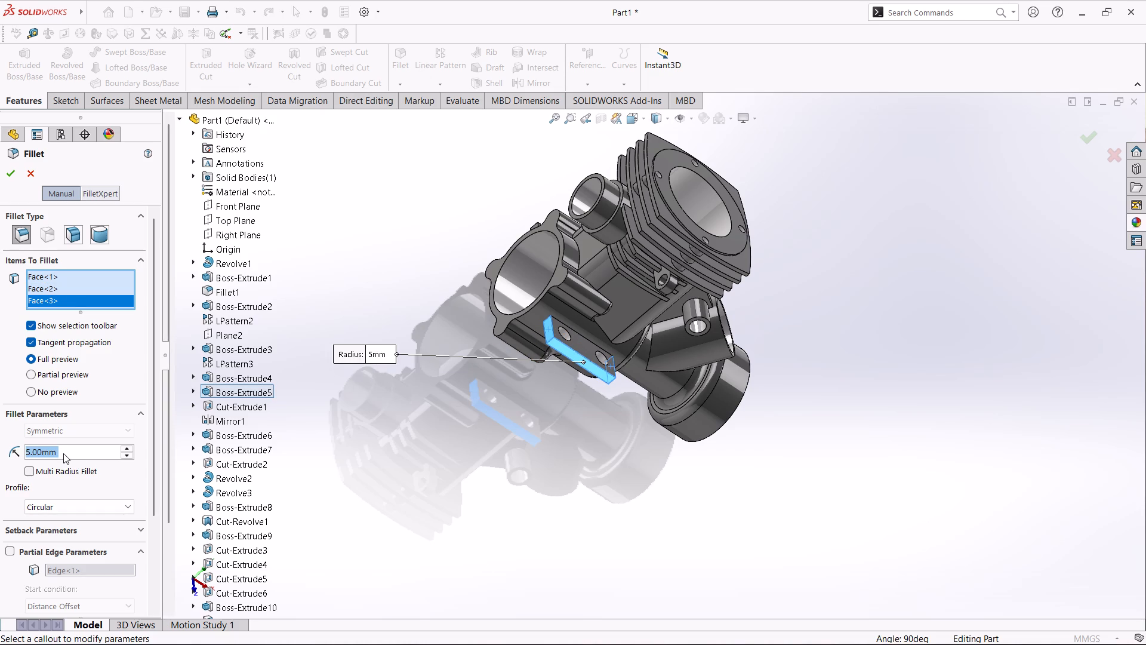
key(1)
key(Return)
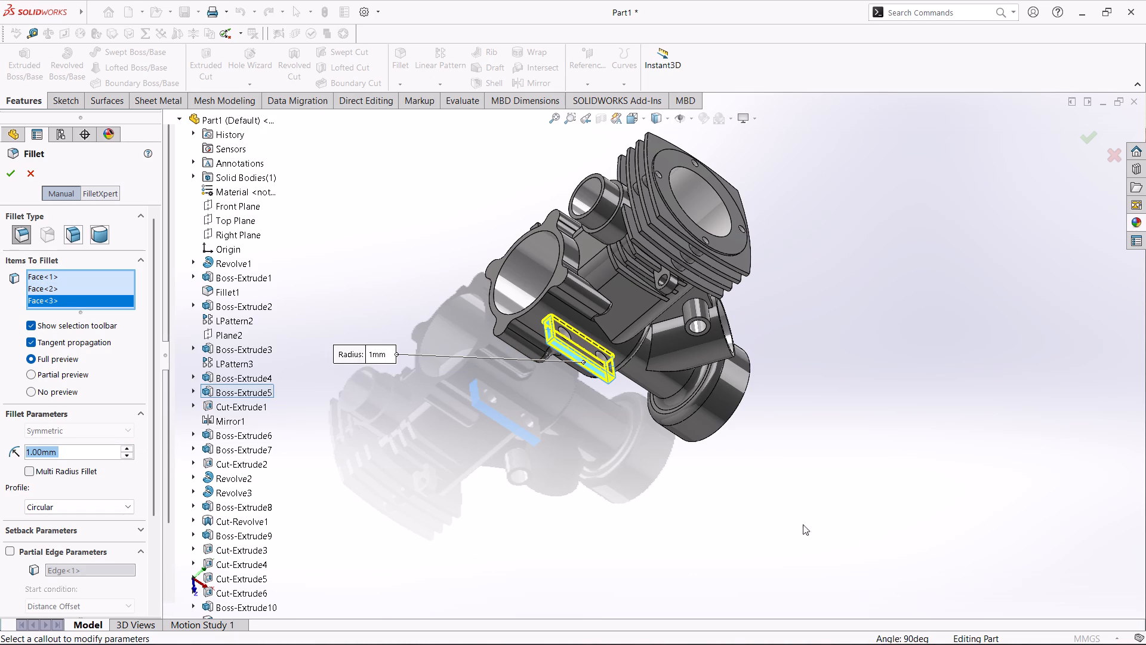
Add the three narrow outer side faces of the opposite drilled mounting lug to the 1 mm fillet.
middle_drag(799, 443, 596, 486)
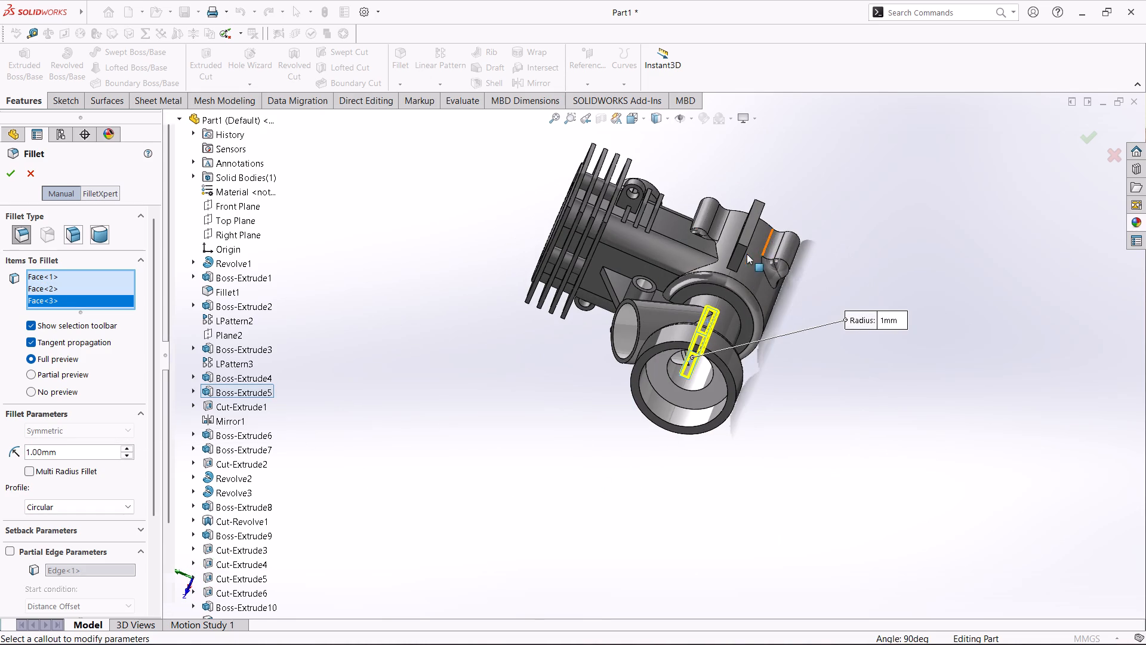
click(737, 256)
click(747, 228)
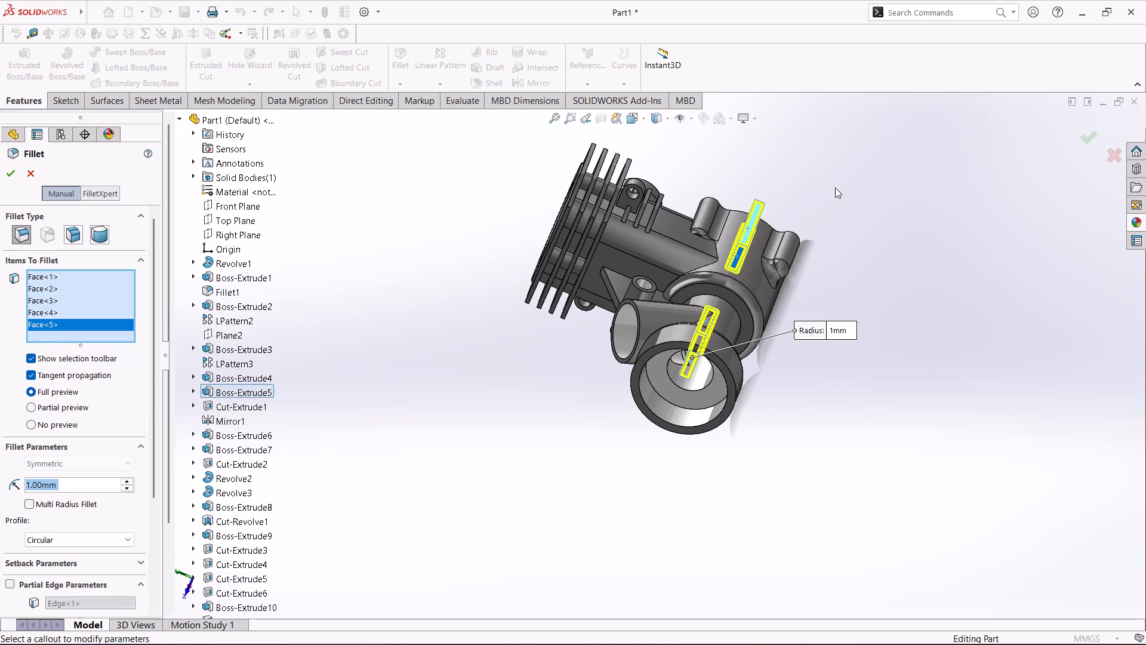
middle_drag(837, 189, 814, 431)
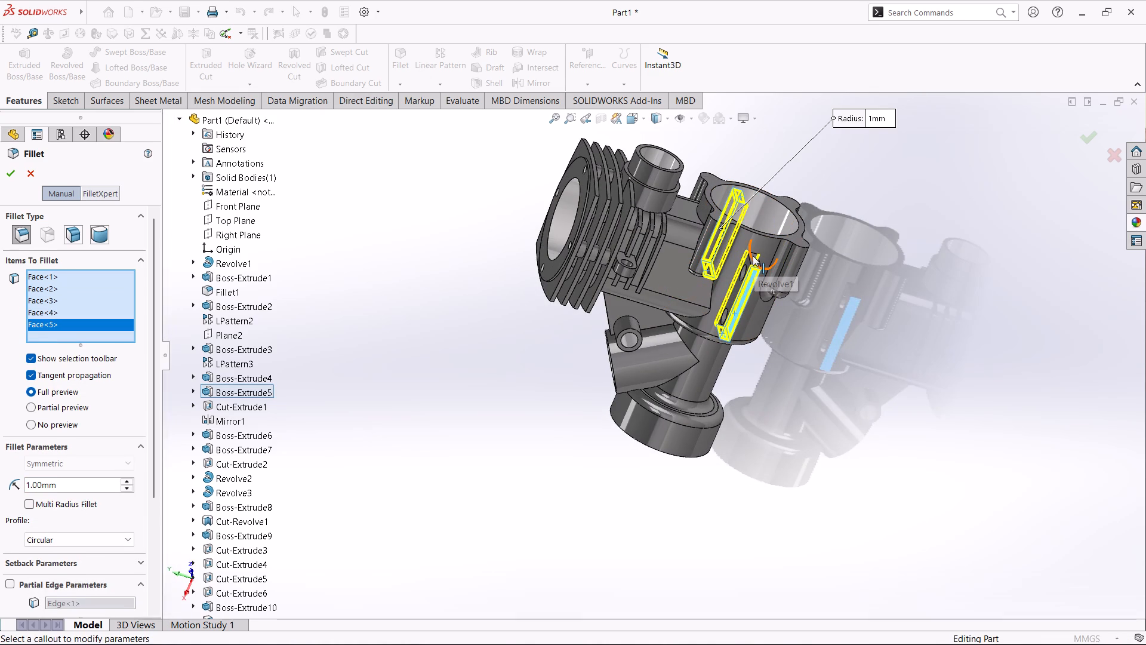
middle_drag(786, 303, 788, 355)
scroll(788, 355, down, 1)
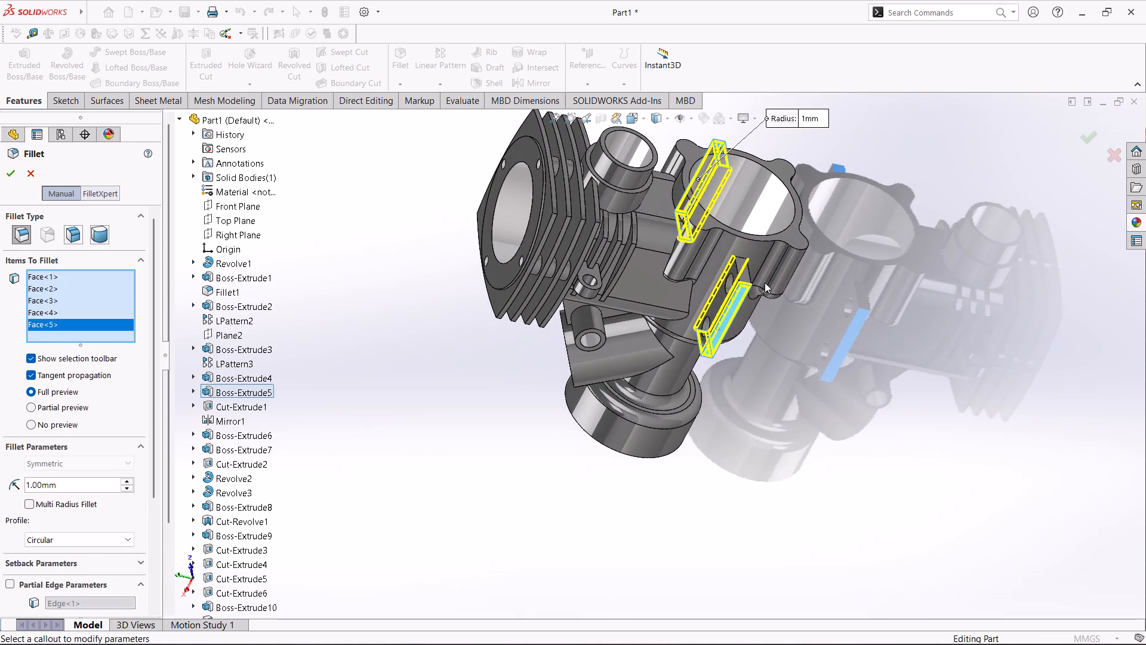
scroll(746, 268, down, 5)
click(716, 294)
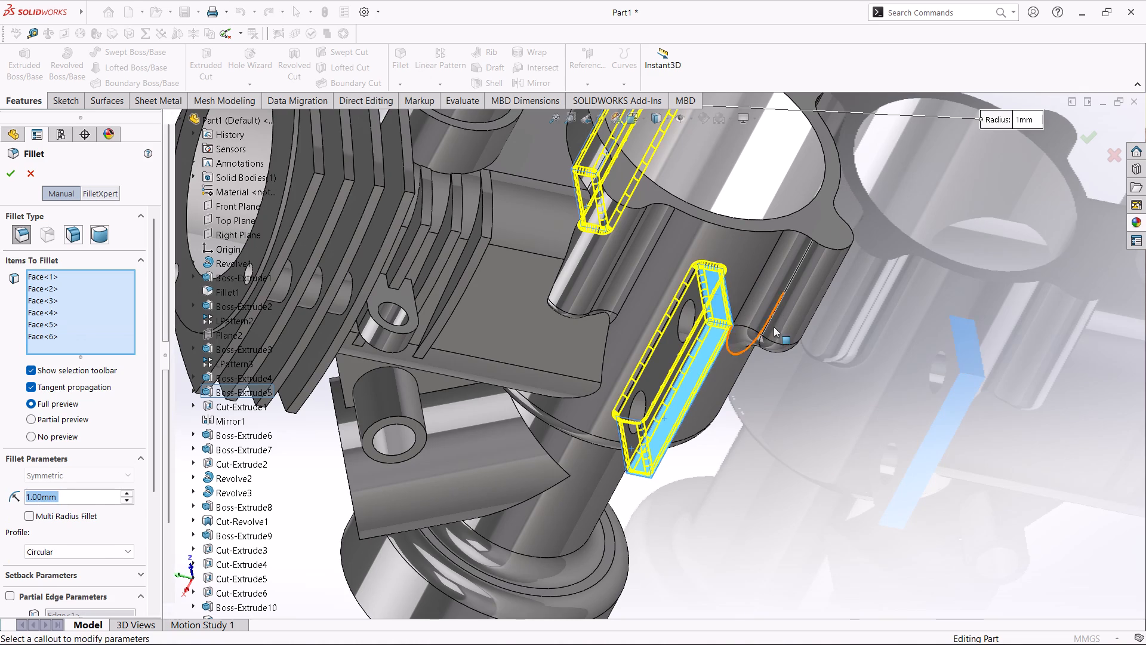
scroll(724, 334, up, 5)
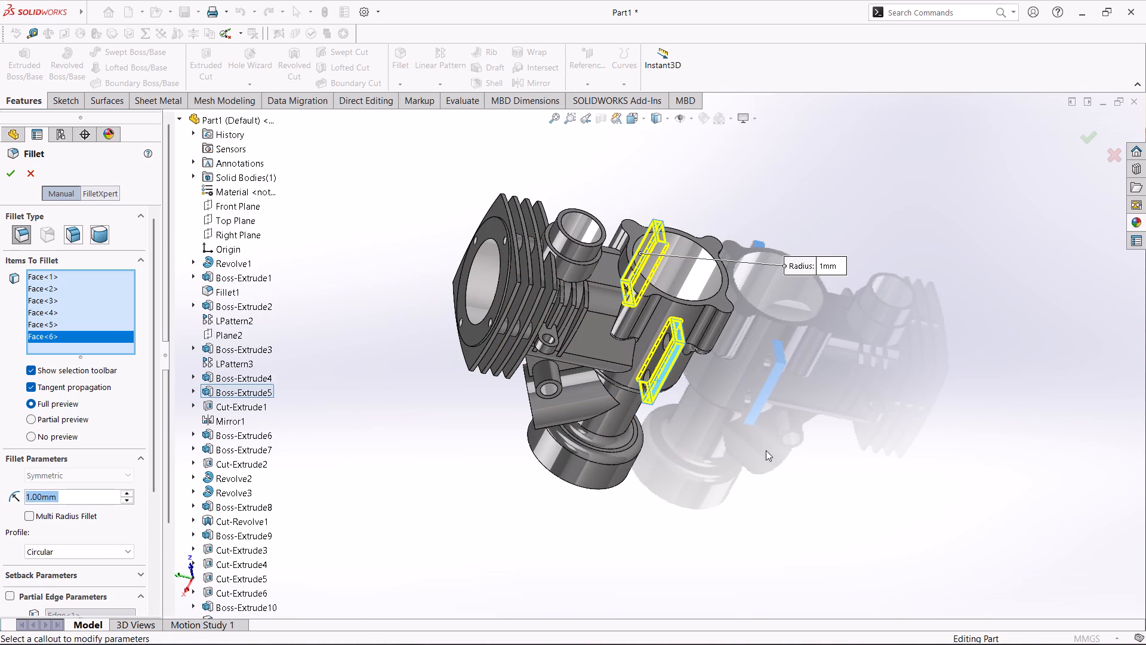
Add the flat end face around the open crankcase, including its four peg ends, to the 1 mm fillet.
middle_drag(765, 450, 888, 167)
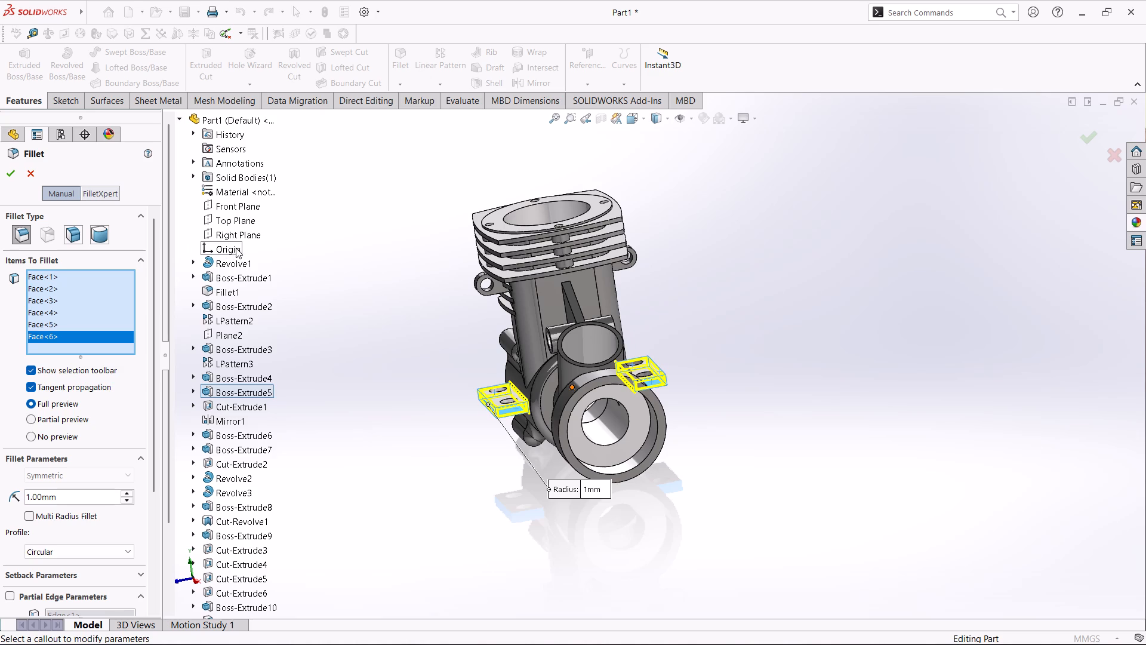
middle_drag(772, 284, 615, 444)
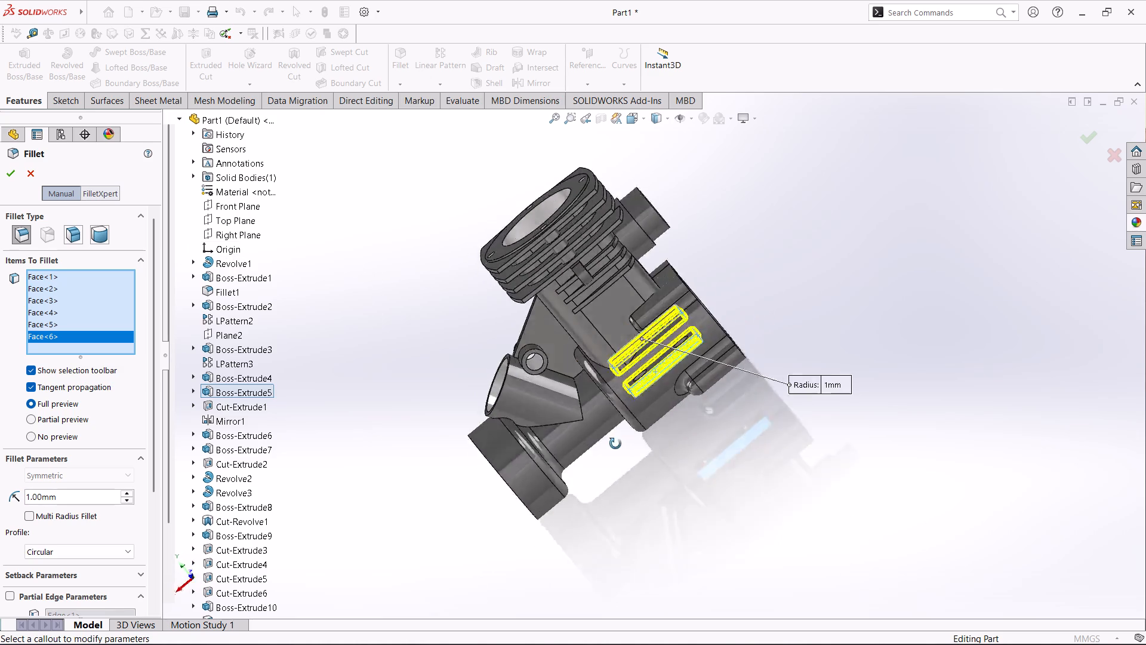
middle_drag(615, 444, 596, 454)
middle_drag(758, 285, 743, 308)
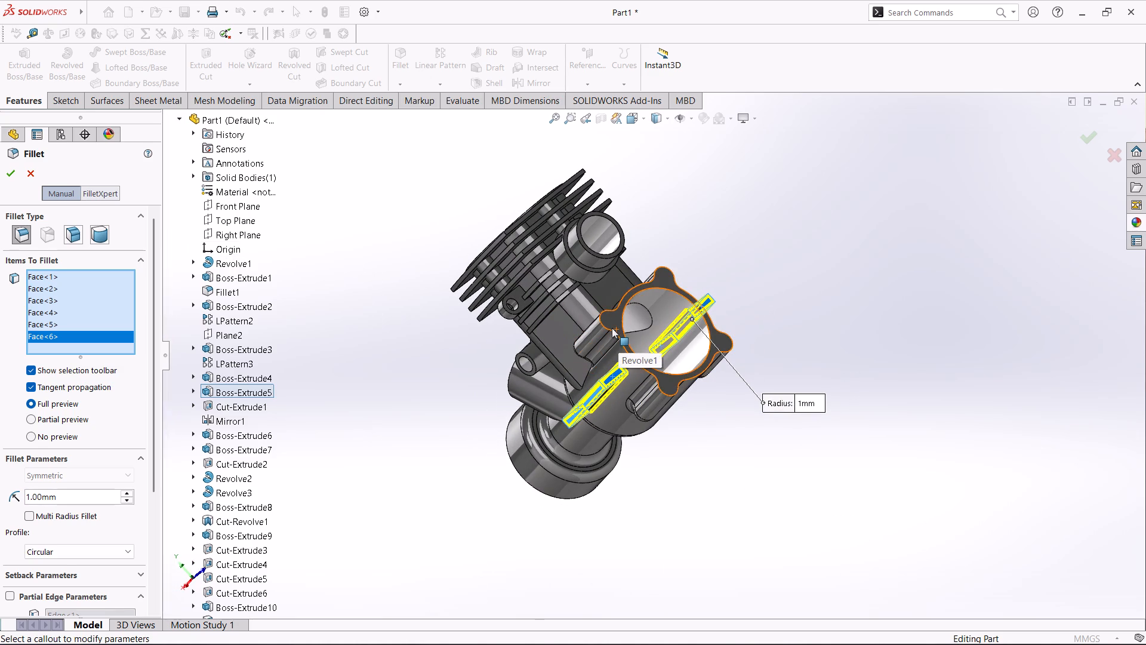
click(612, 328)
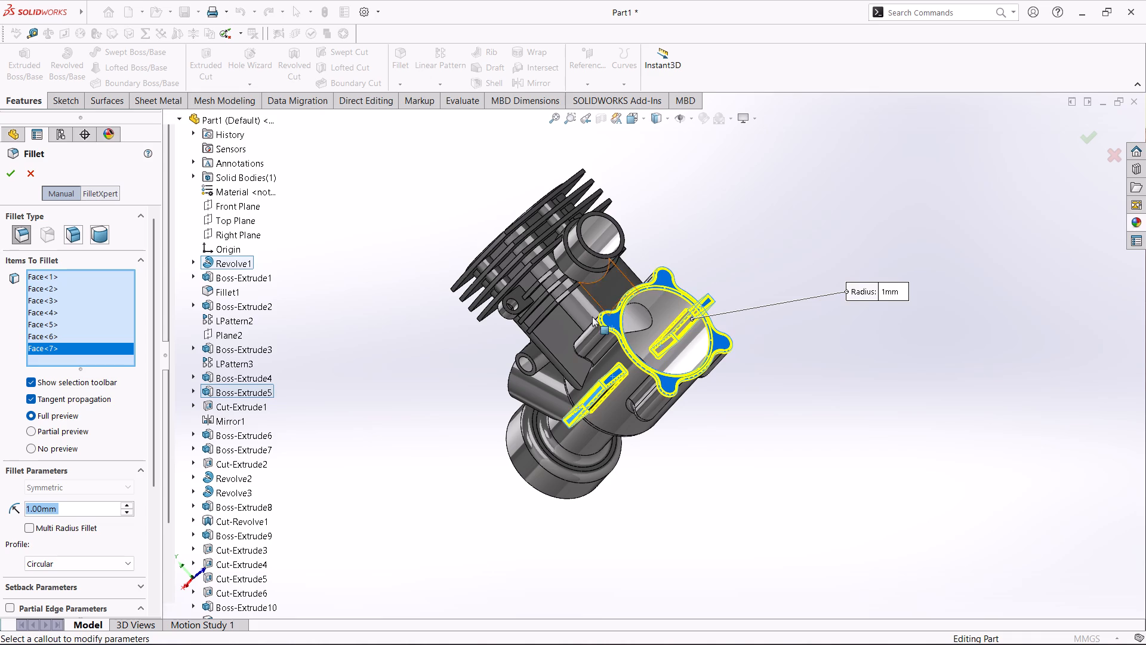
Add the front collar's inner cylindrical face to the 1 mm fillet, leaving out the face of the smaller central bore.
middle_drag(666, 499, 850, 345)
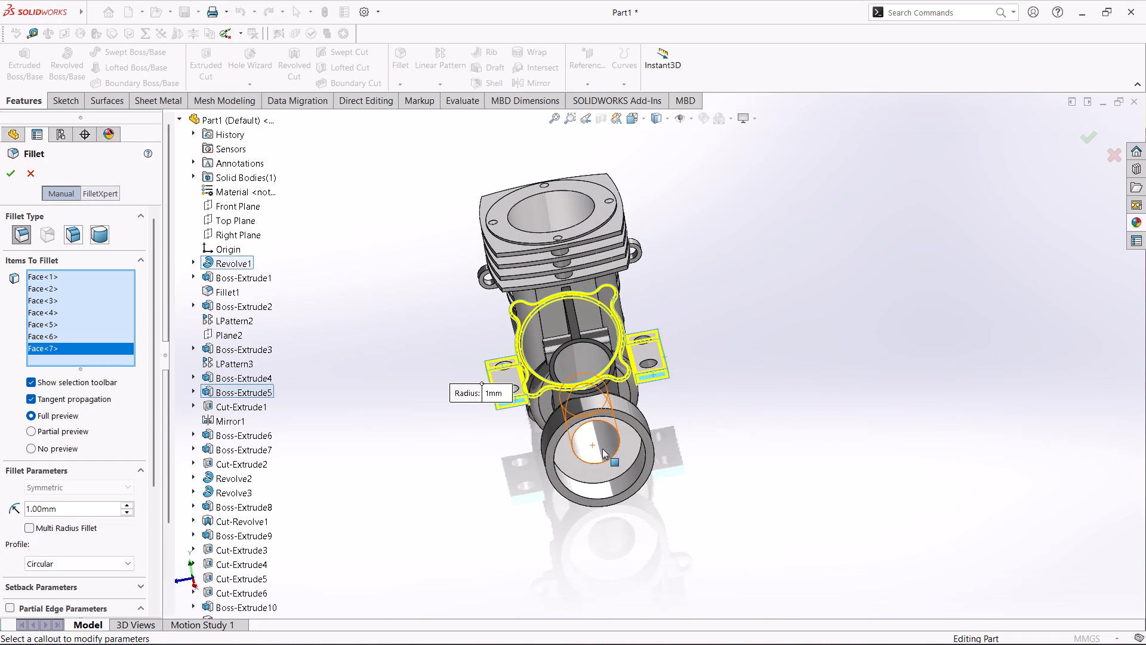
click(602, 449)
click(605, 490)
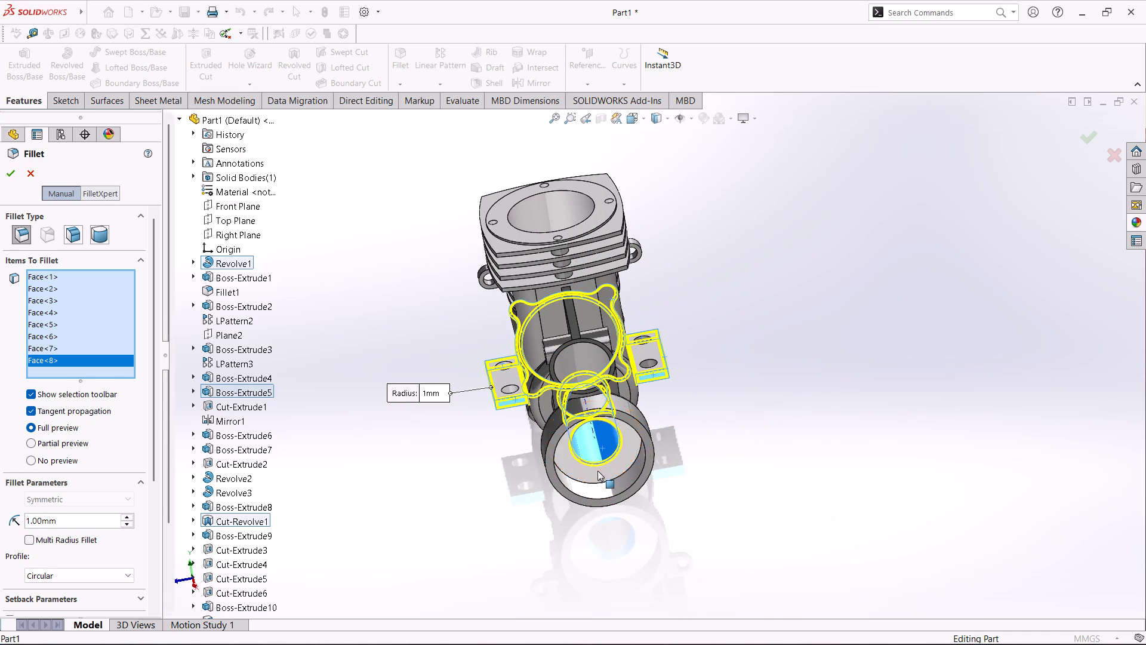
click(618, 490)
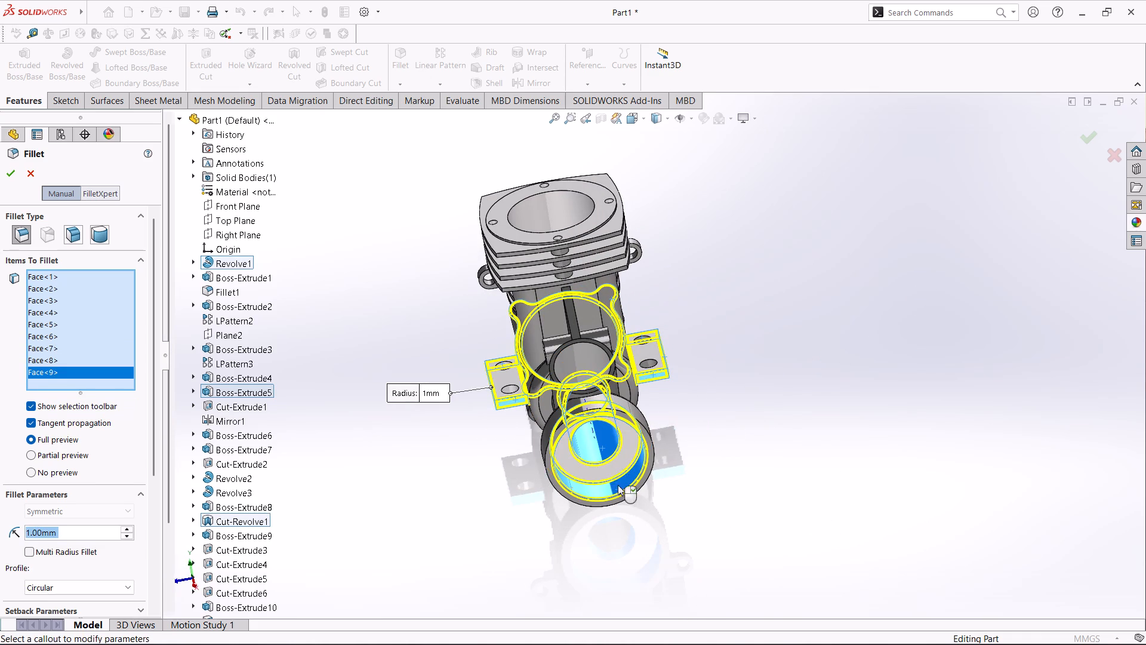
click(592, 444)
click(590, 440)
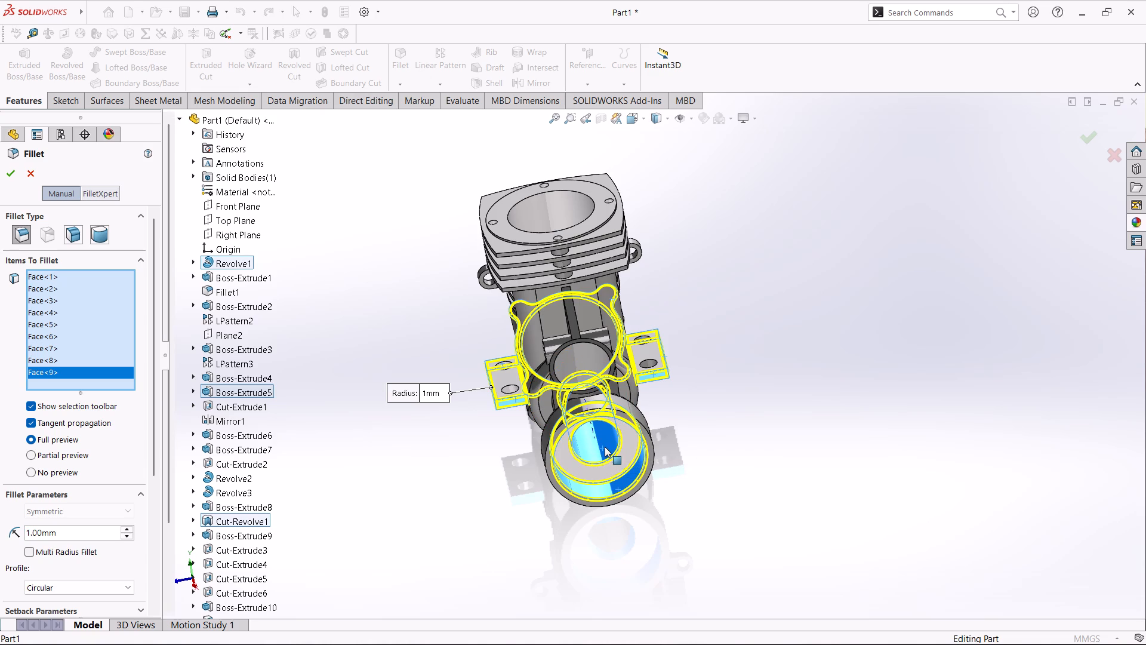
click(605, 447)
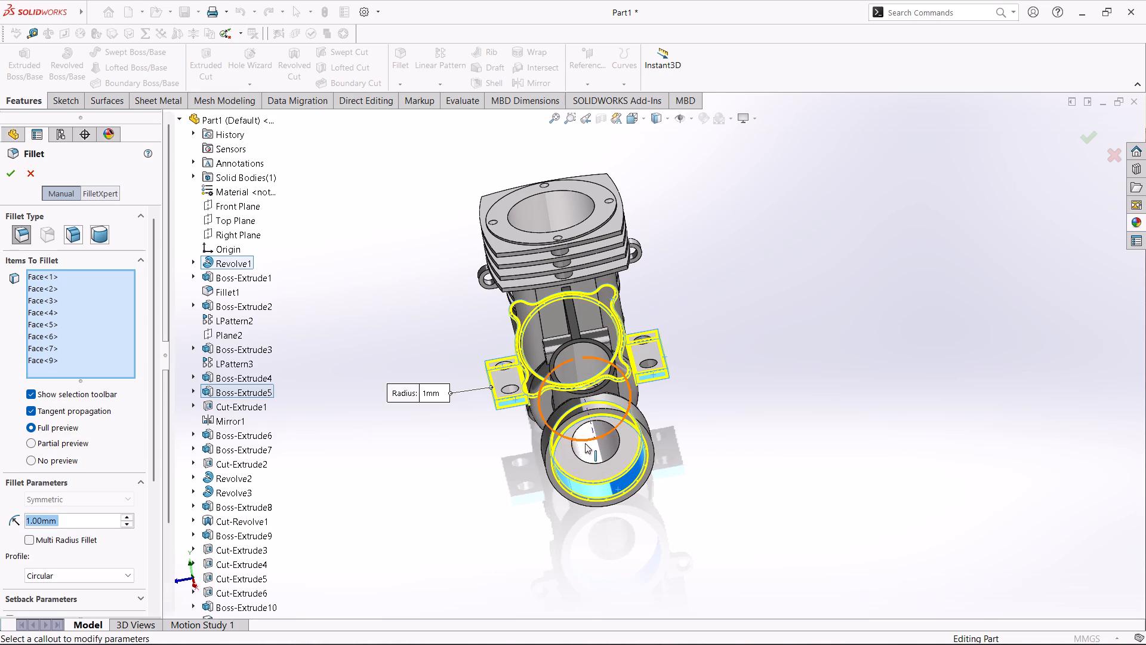
Add the circular edges at the front and crankcase ends of the central neck bore to the 1 mm fillet.
scroll(602, 456, down, 5)
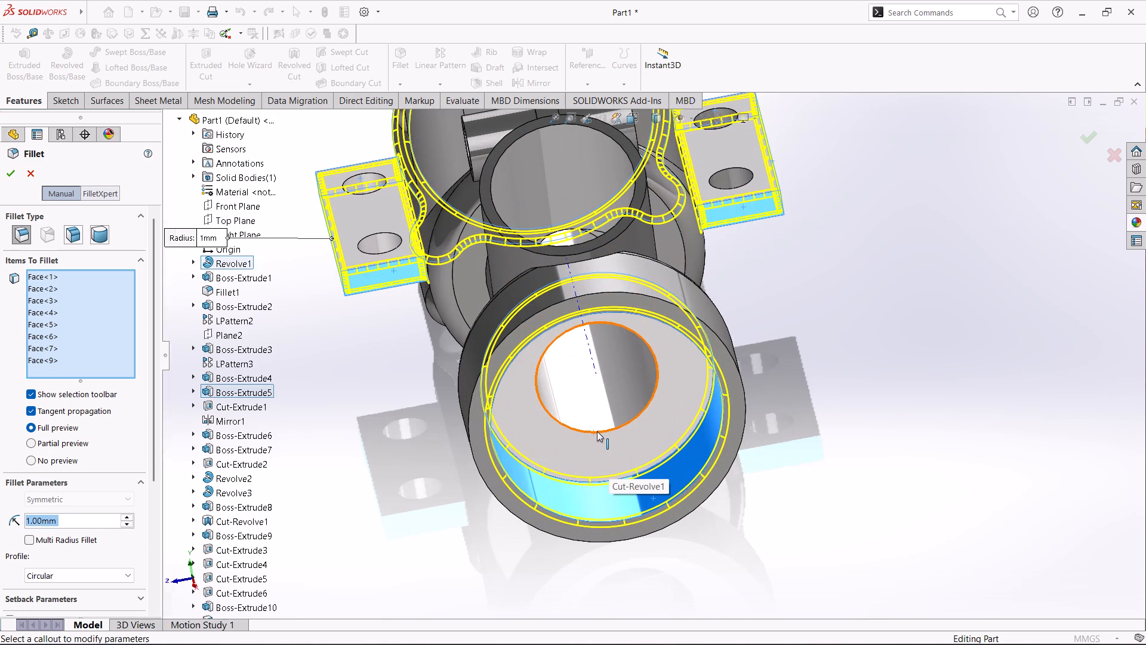
click(598, 431)
scroll(580, 407, up, 4)
scroll(602, 370, down, 4)
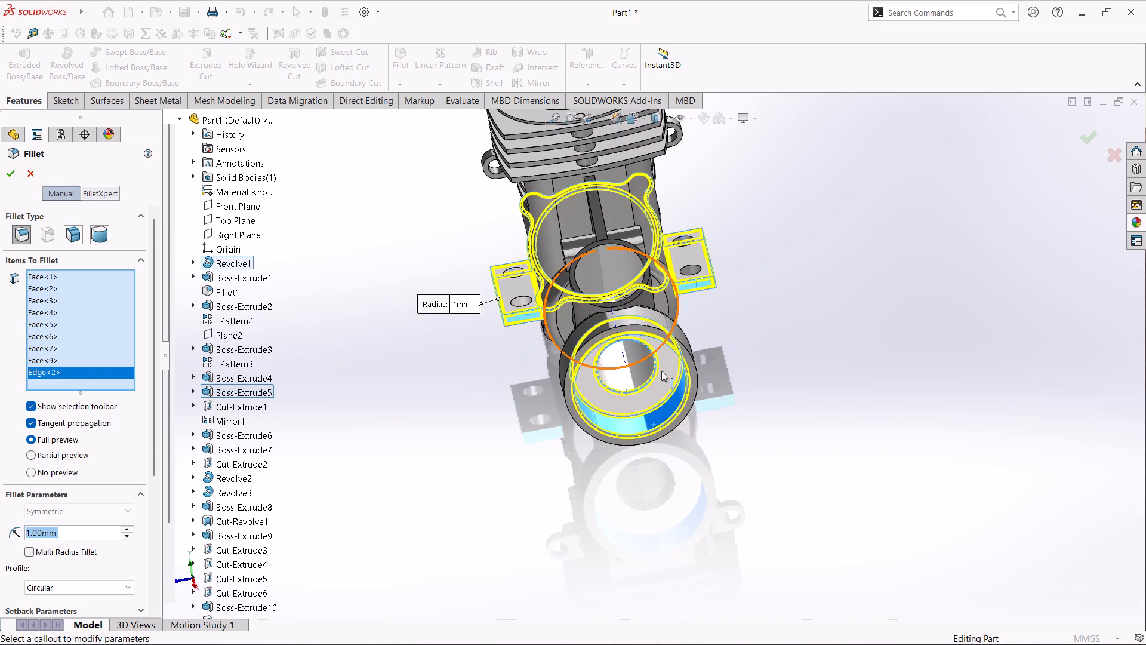
scroll(661, 371, down, 1)
scroll(608, 360, down, 4)
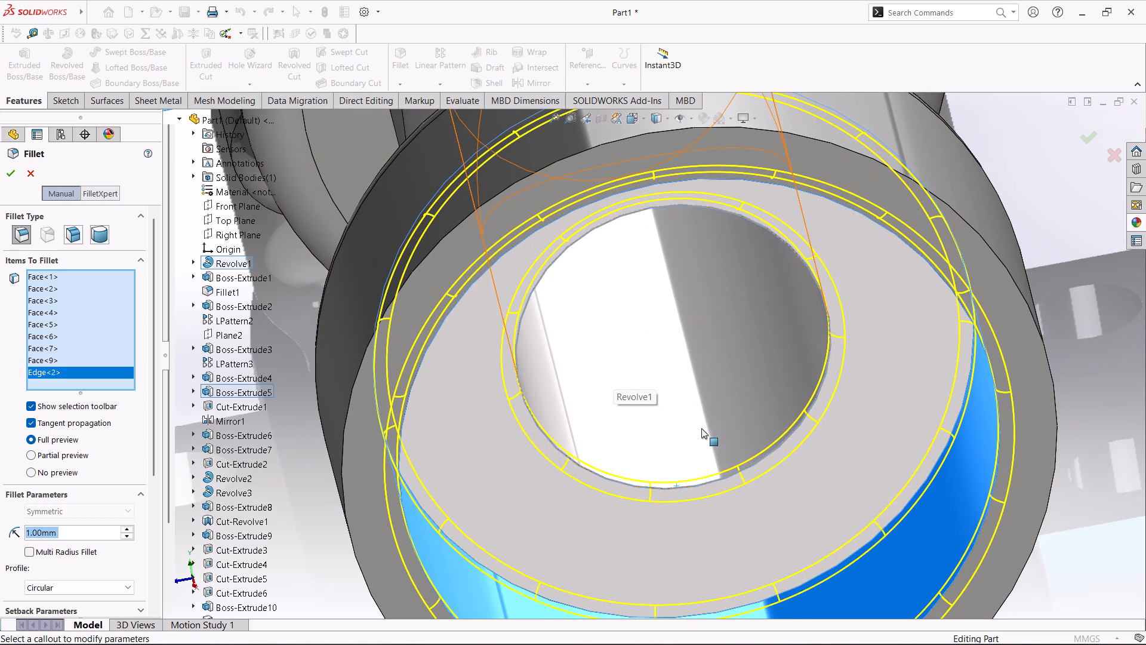
middle_drag(710, 438, 700, 377)
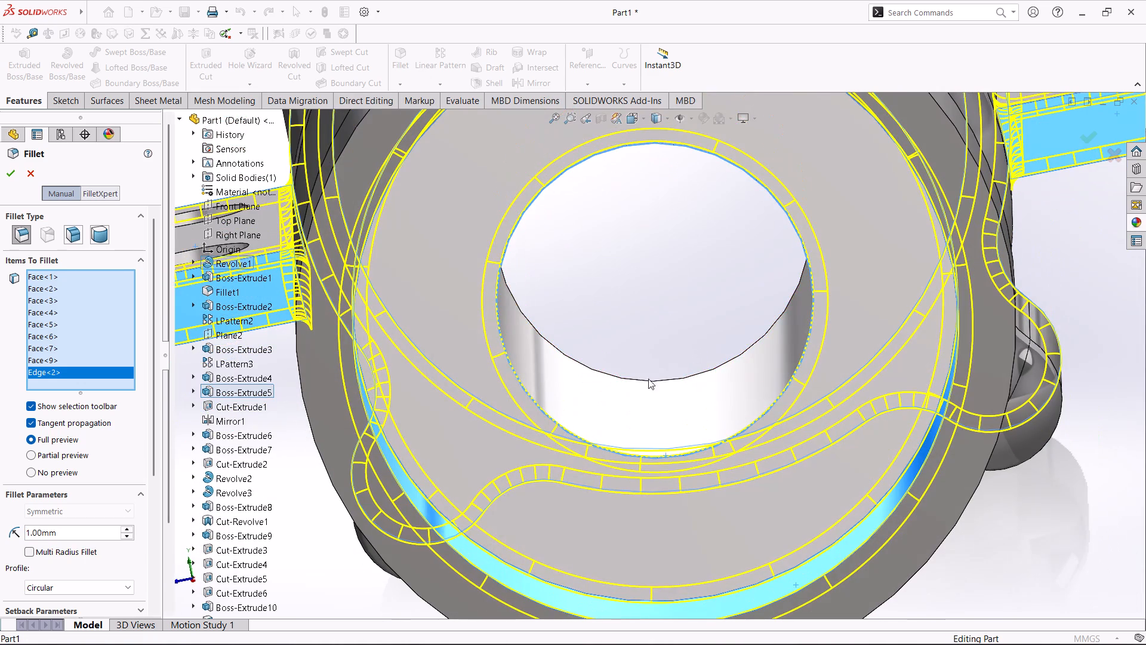
click(643, 381)
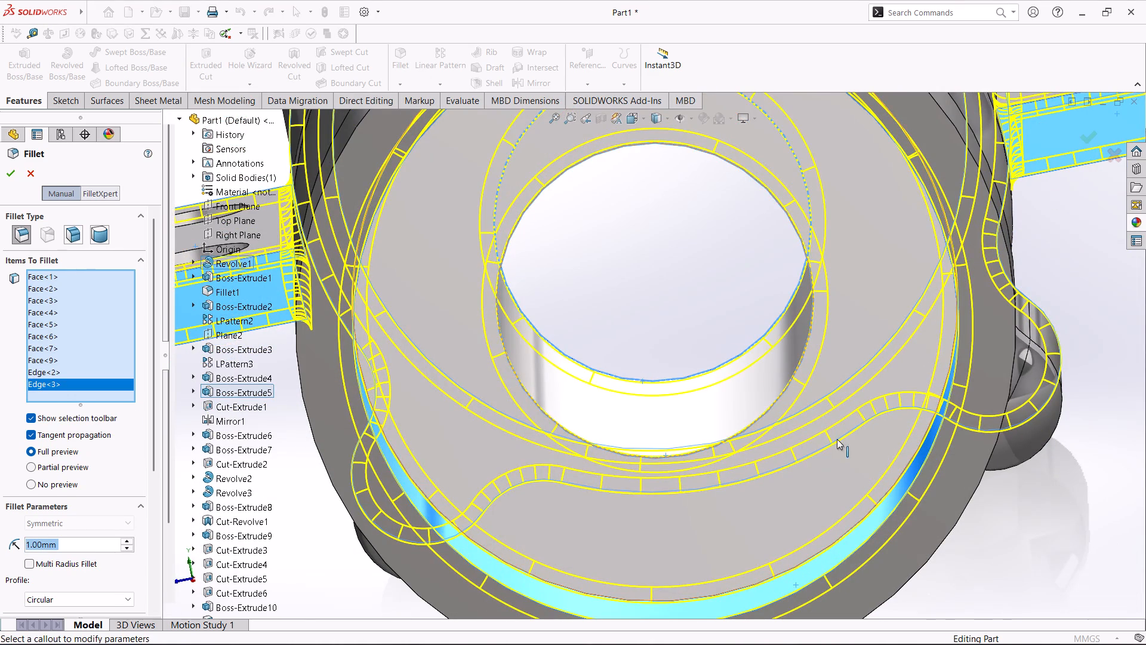
Add the inner circular edge at the open mouth of the angled tube to the 1 mm fillet.
scroll(793, 434, up, 6)
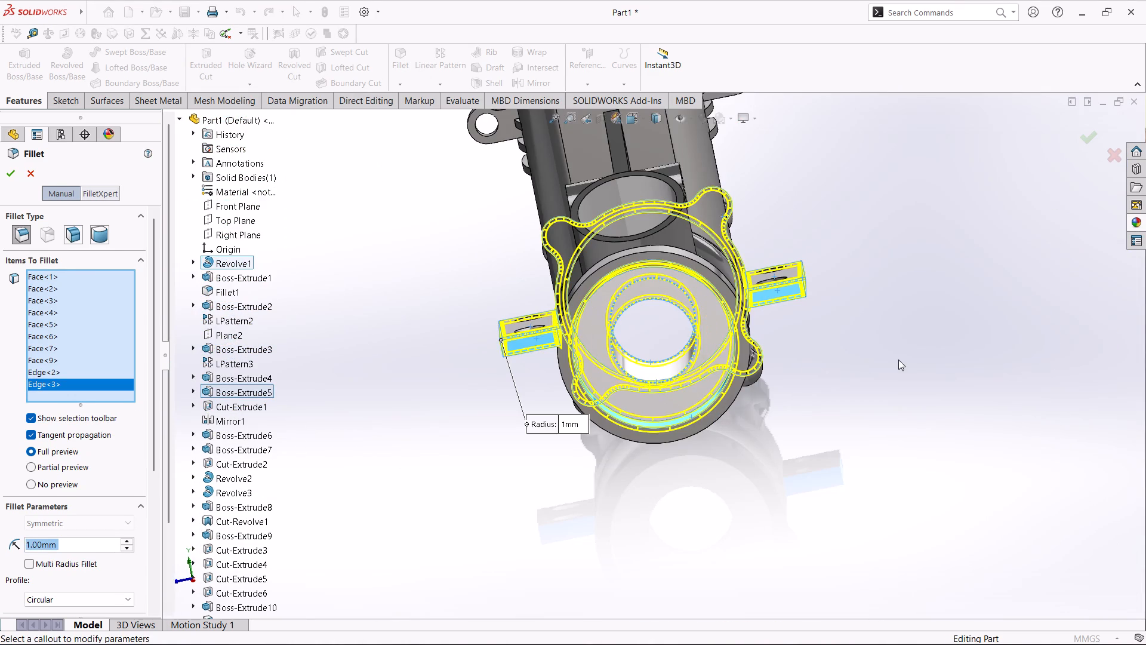
middle_drag(898, 361, 910, 487)
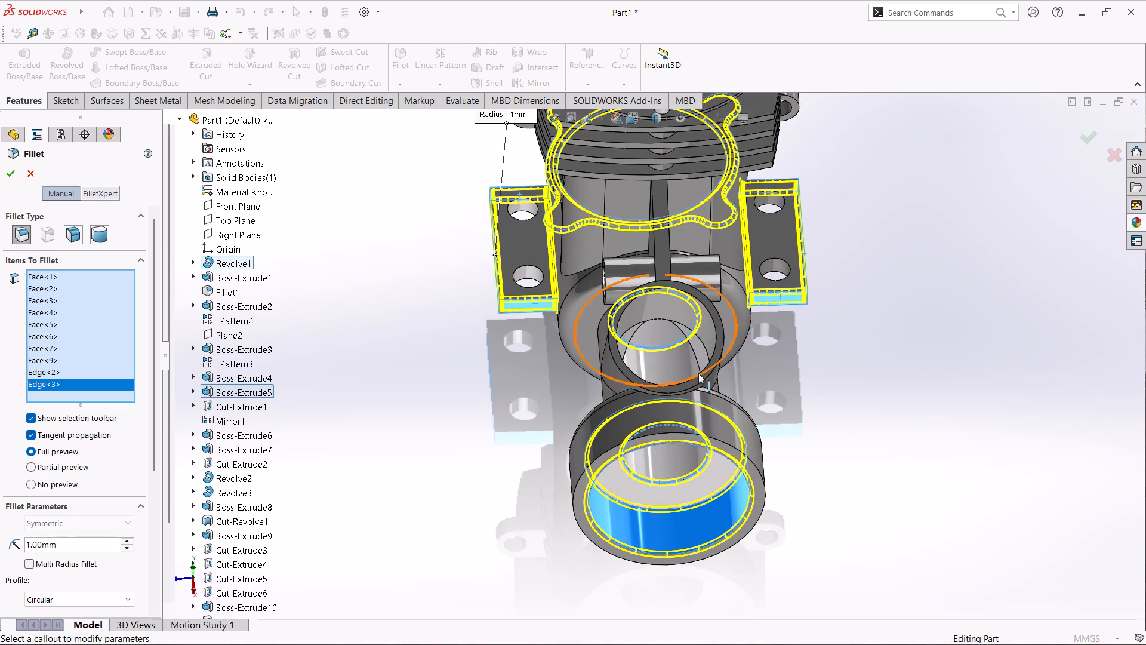
click(700, 371)
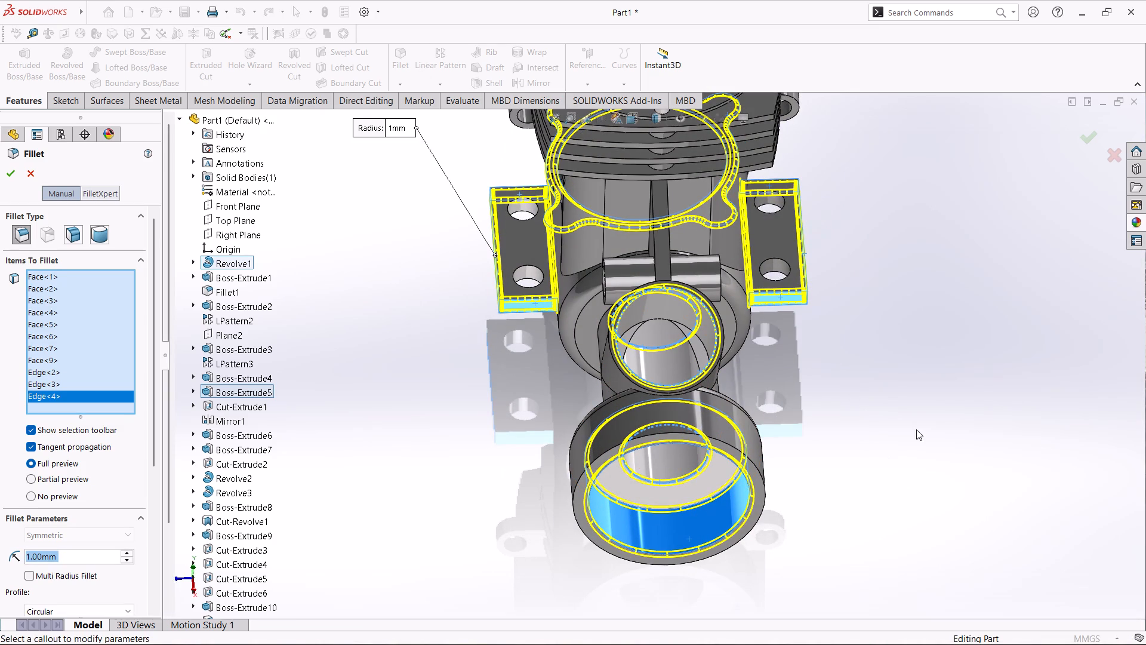
Add the inner and outer circular edges at both ends of the small cross tube to the 1 mm fillet.
scroll(846, 355, up, 4)
scroll(779, 348, down, 4)
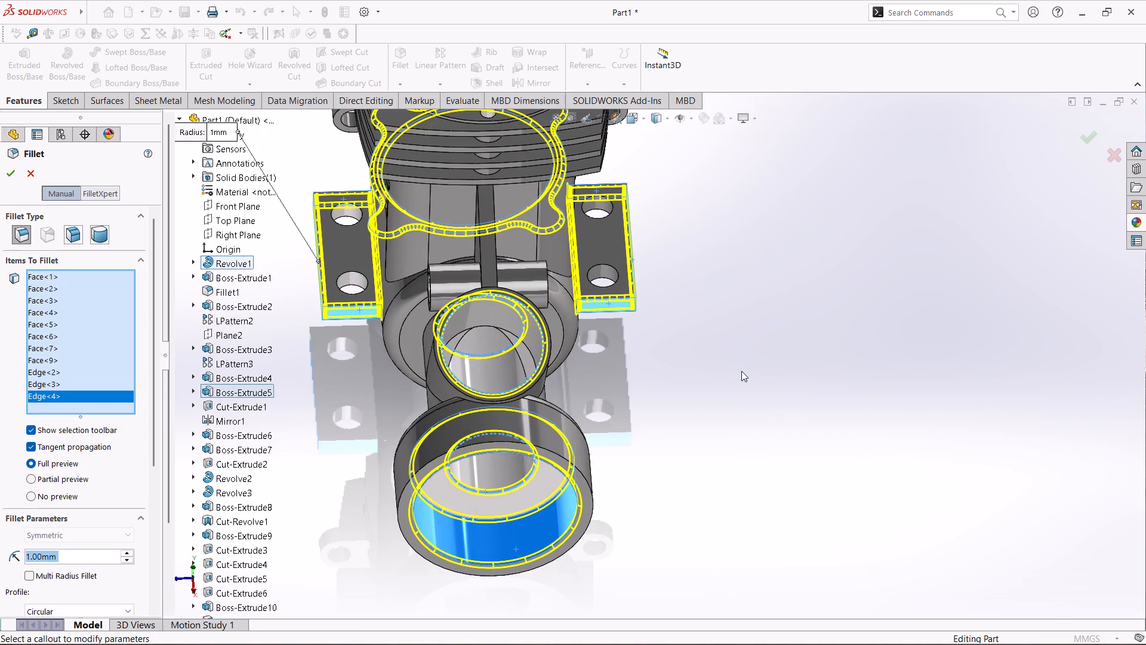
middle_drag(741, 371, 680, 394)
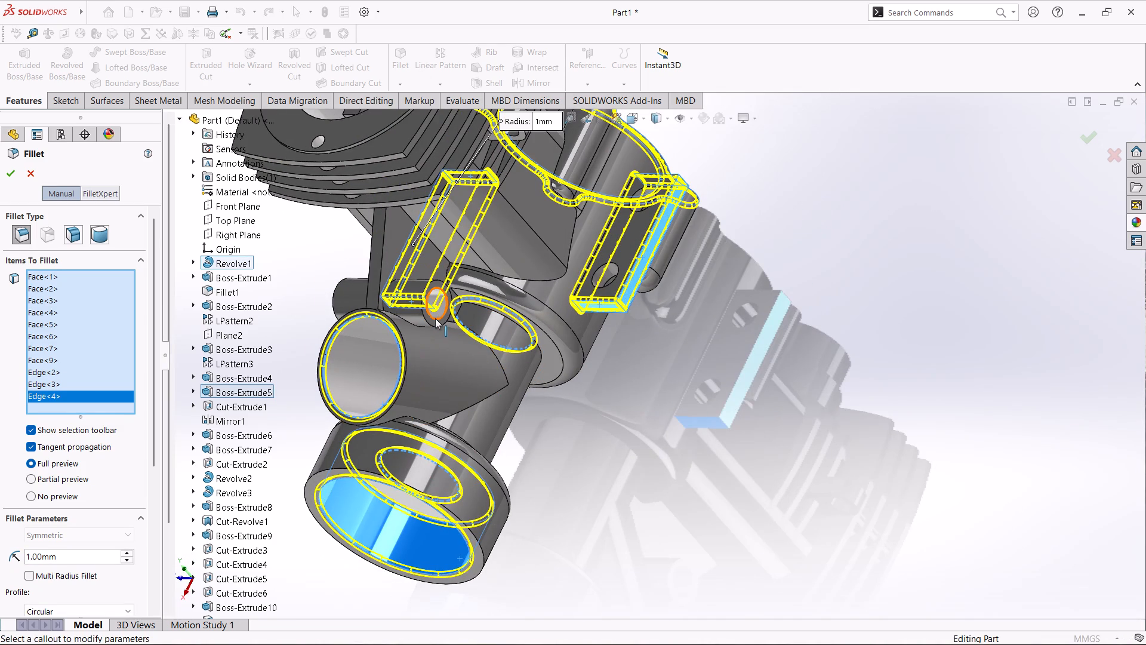
click(435, 318)
click(428, 322)
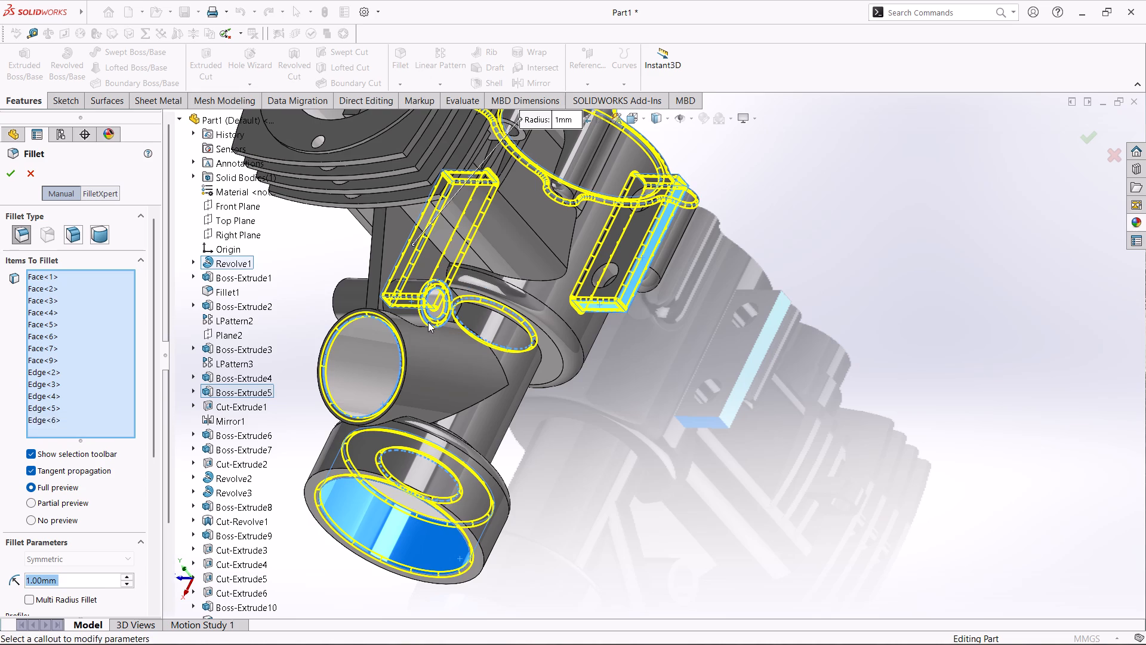
middle_drag(571, 420, 716, 373)
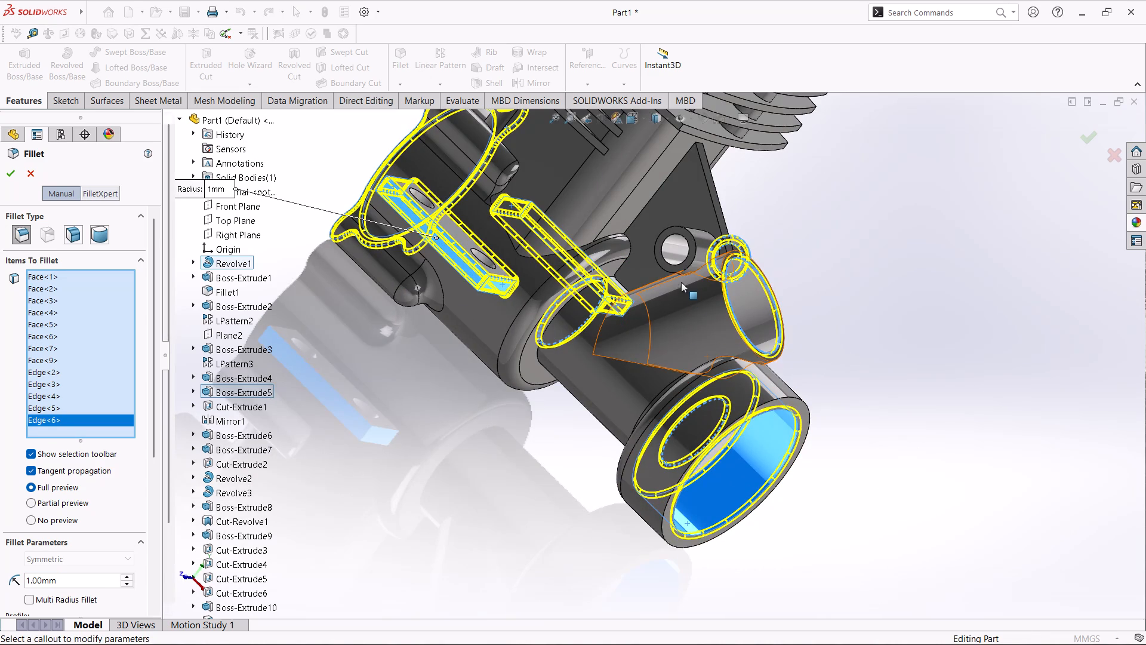
click(677, 263)
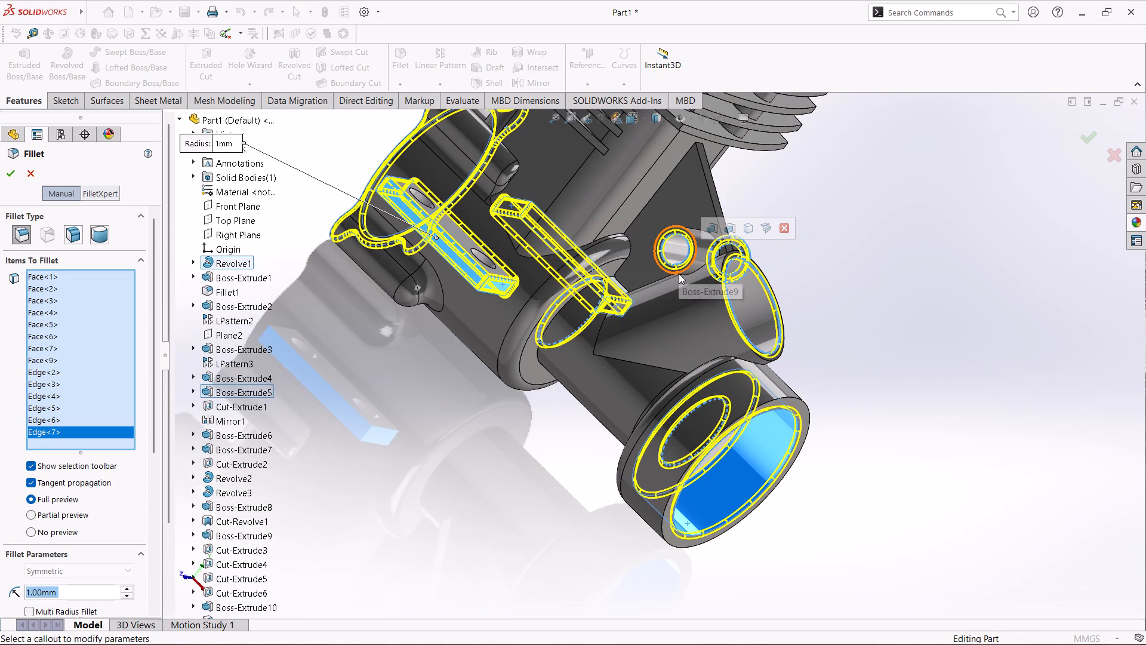
click(679, 274)
Add the rims of both holes on the collar-facing side of each drilled mounting lug to the 1 mm fillet.
scroll(480, 416, up, 3)
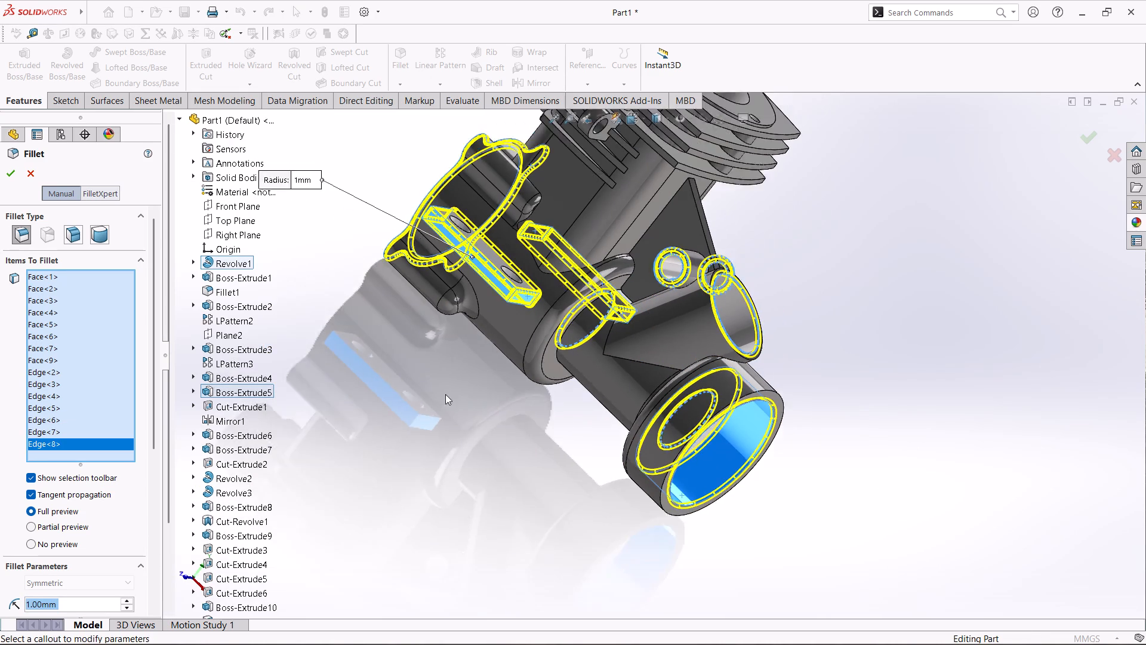
scroll(480, 360, down, 3)
middle_drag(532, 358, 488, 405)
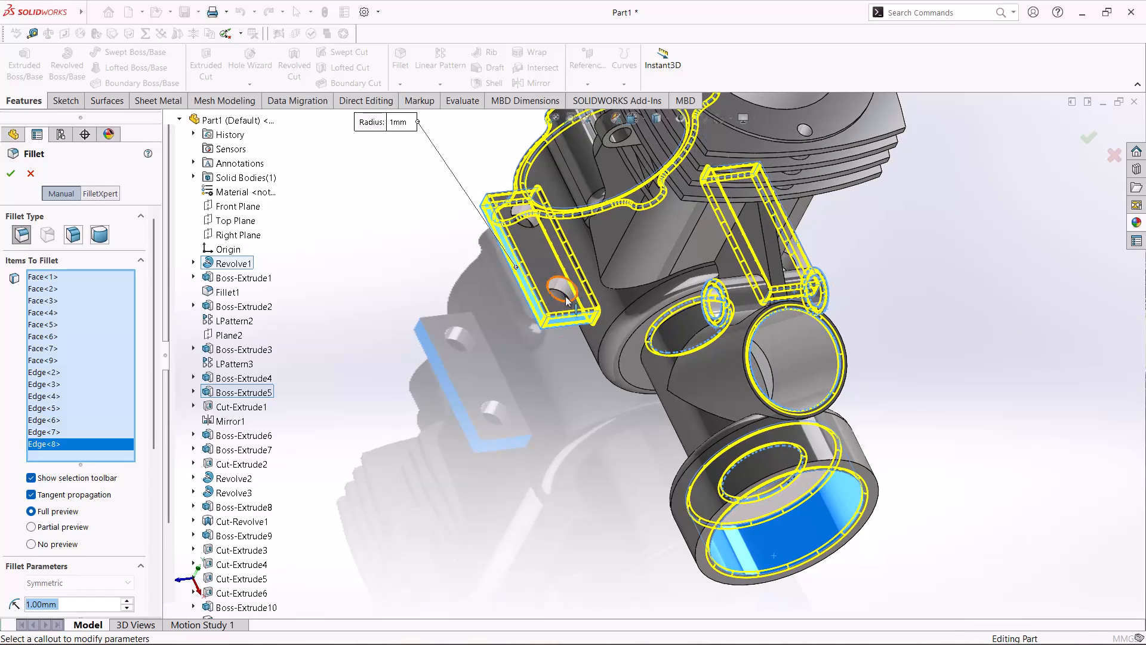
click(559, 300)
click(482, 358)
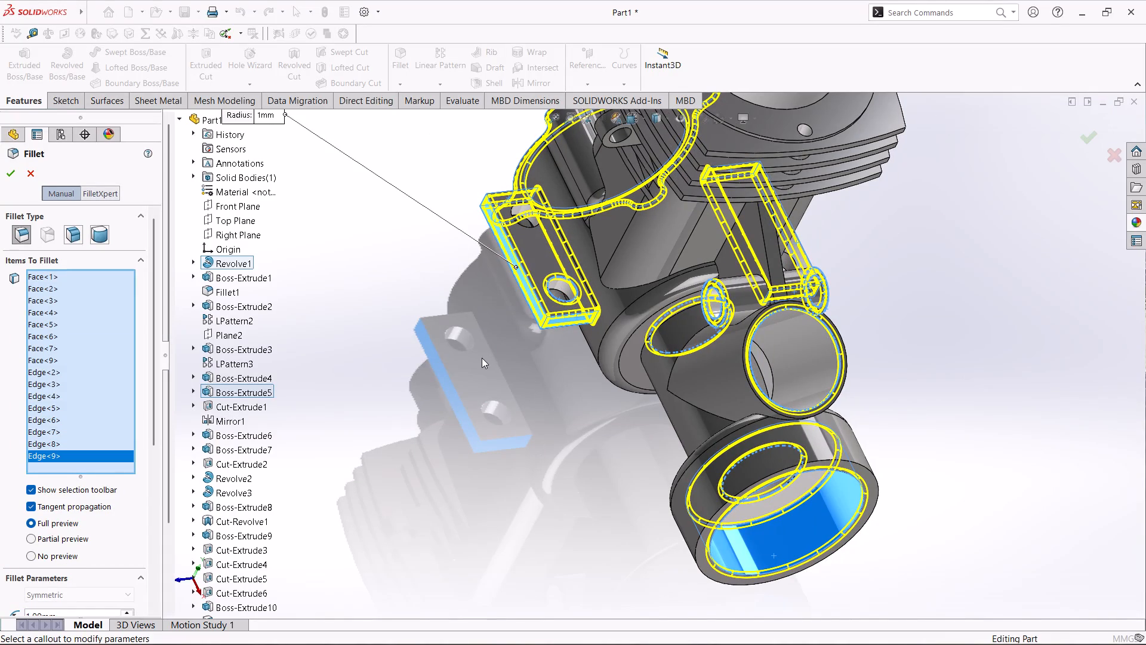
click(533, 225)
scroll(556, 394, down, 1)
middle_drag(554, 397, 549, 399)
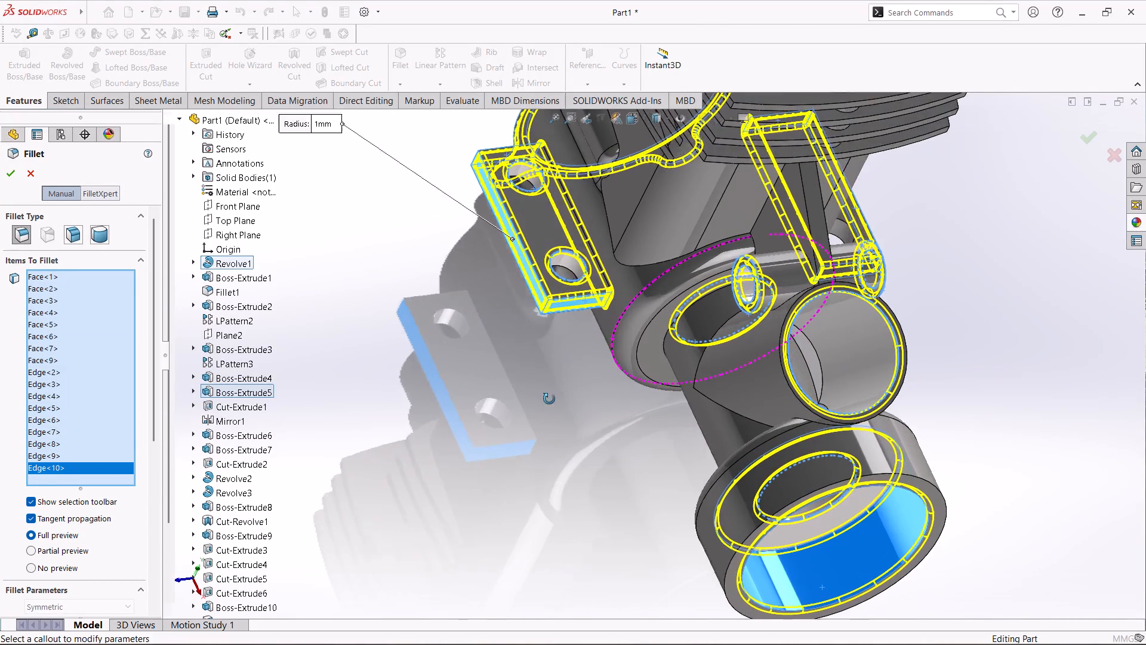
middle_drag(549, 399, 463, 371)
middle_drag(835, 360, 842, 386)
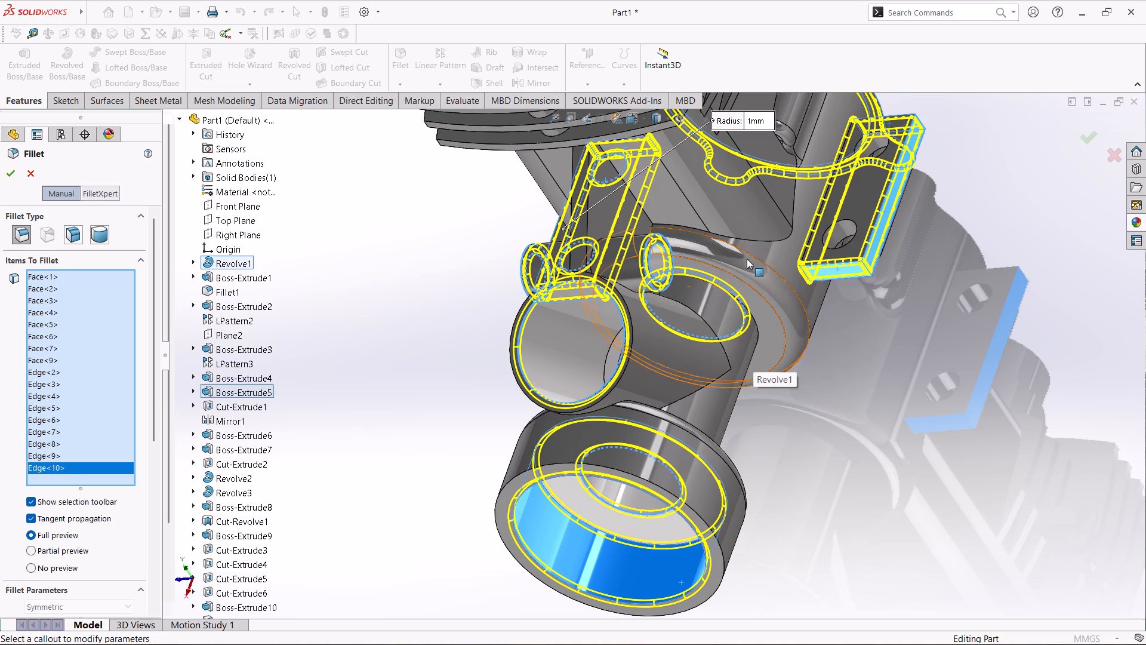
click(845, 220)
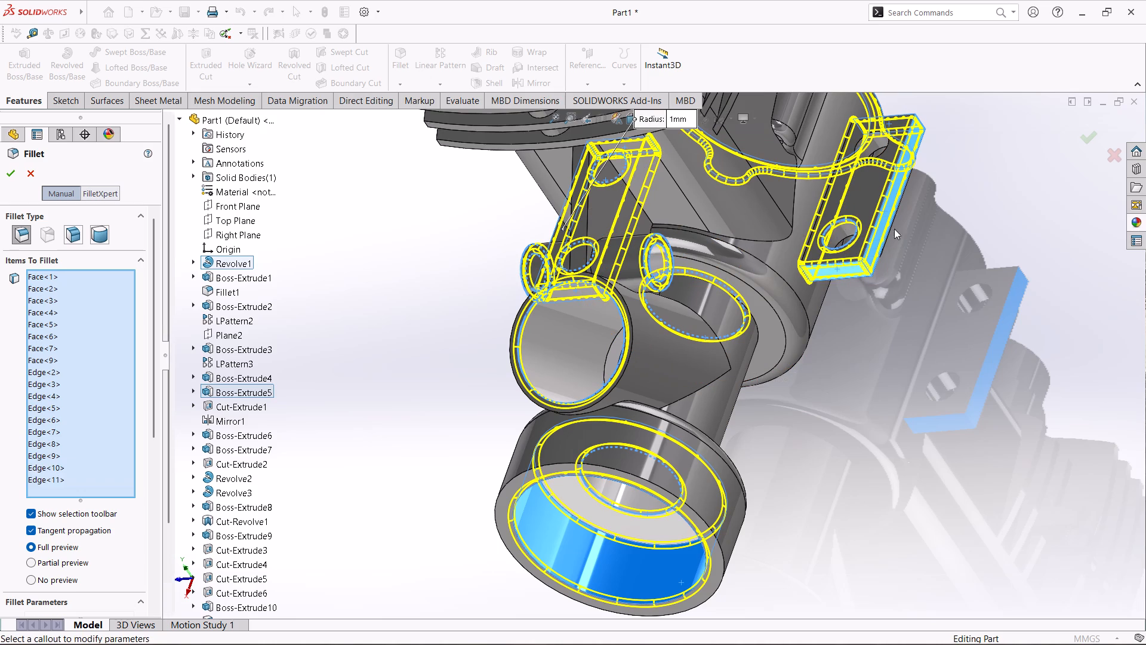
scroll(930, 259, up, 2)
scroll(855, 214, down, 3)
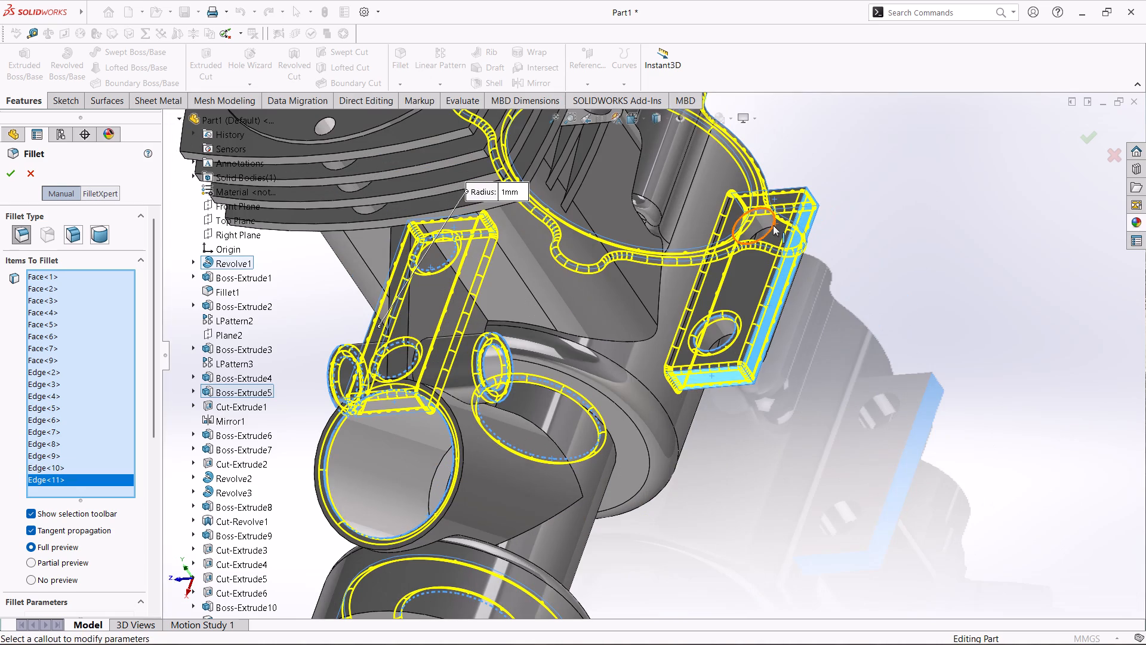
click(773, 225)
Add the two hole rims on the reverse face of the mirrored mounting lug and apply the 1 mm fillet.
middle_drag(833, 314, 759, 266)
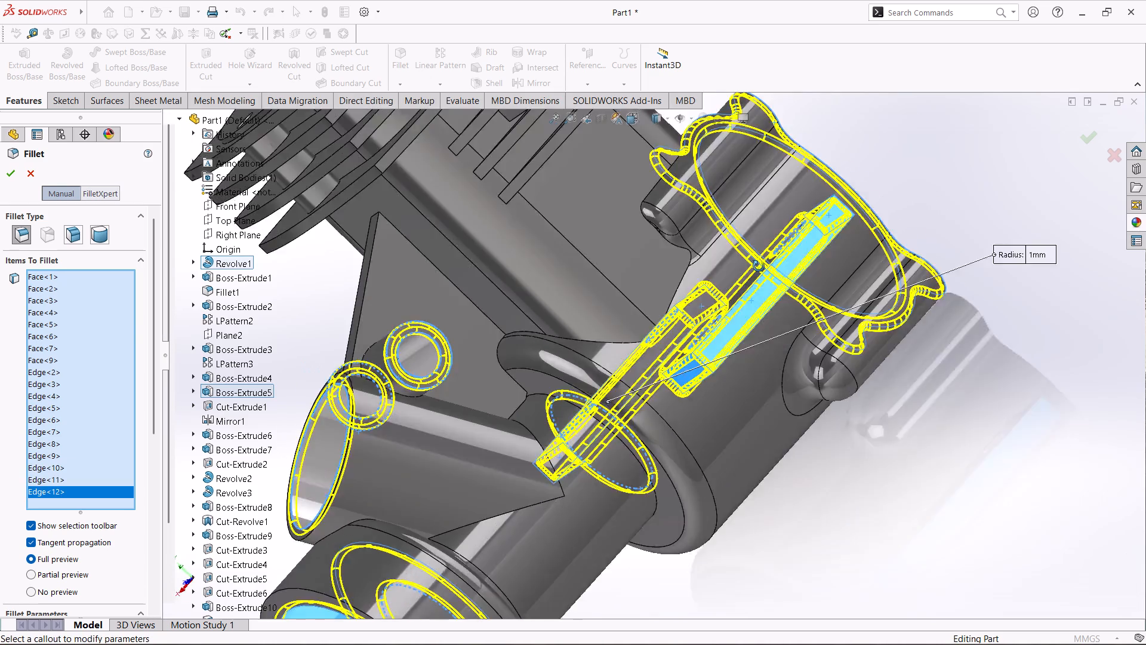
middle_drag(759, 266, 724, 223)
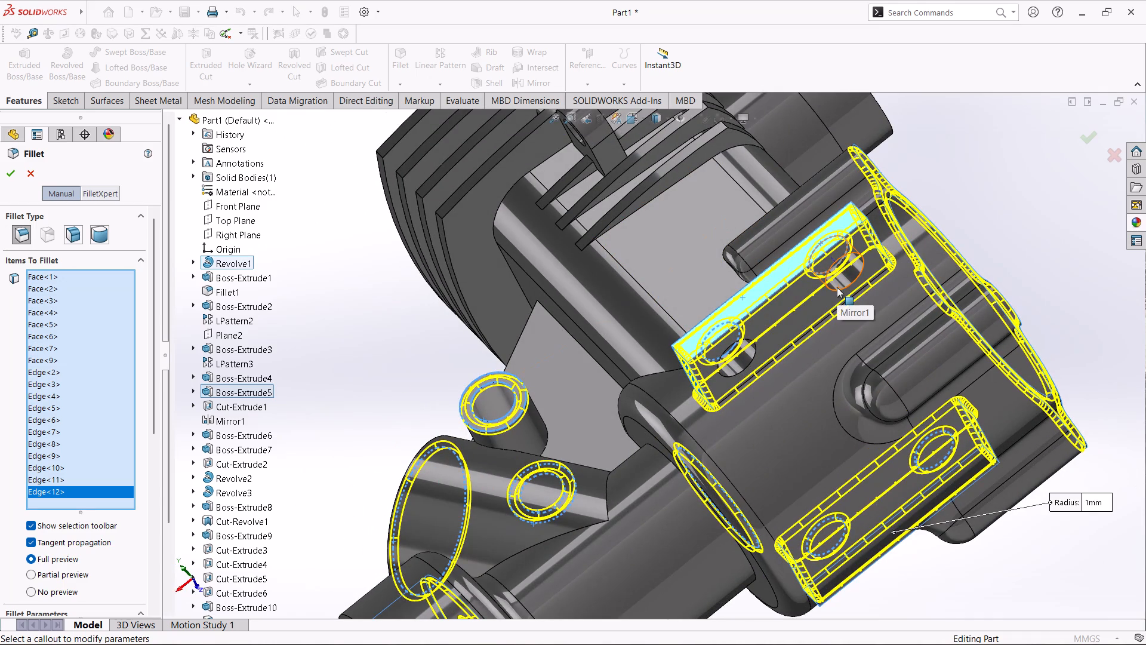
click(834, 290)
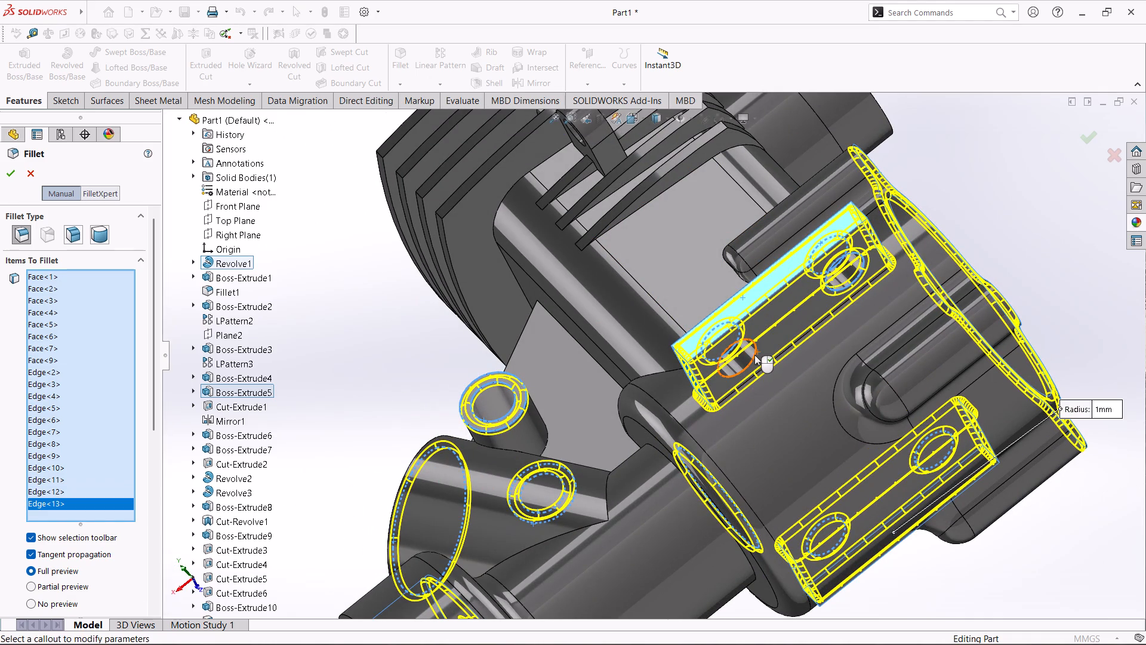
click(754, 355)
middle_drag(464, 334, 568, 355)
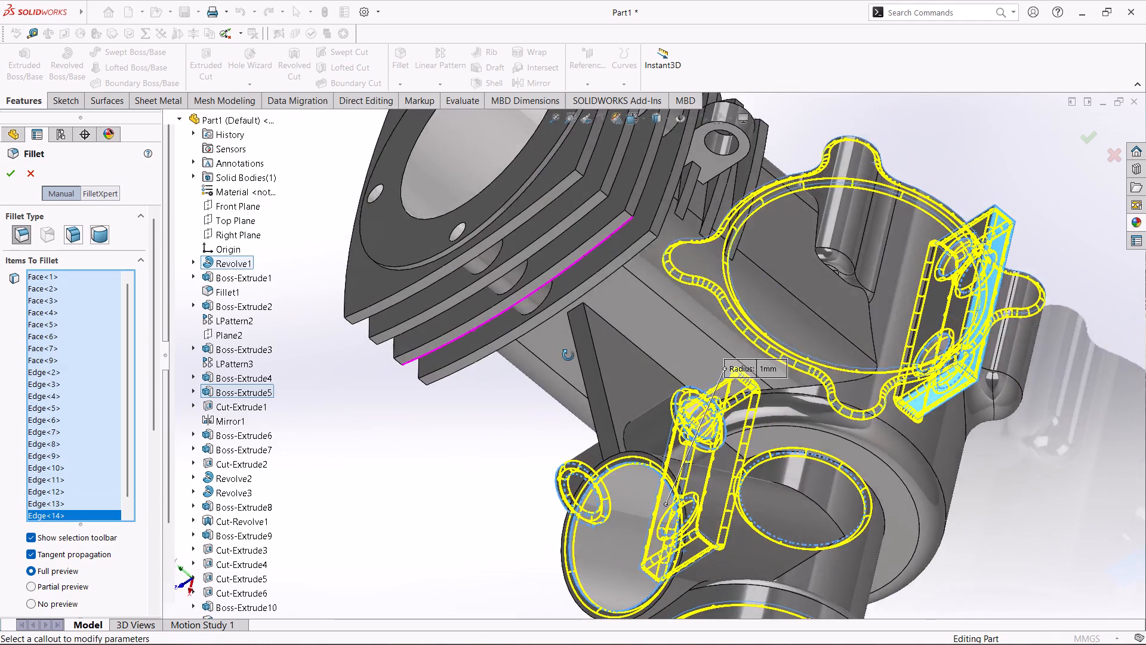
middle_drag(568, 355, 704, 324)
scroll(597, 328, down, 1)
scroll(598, 329, up, 4)
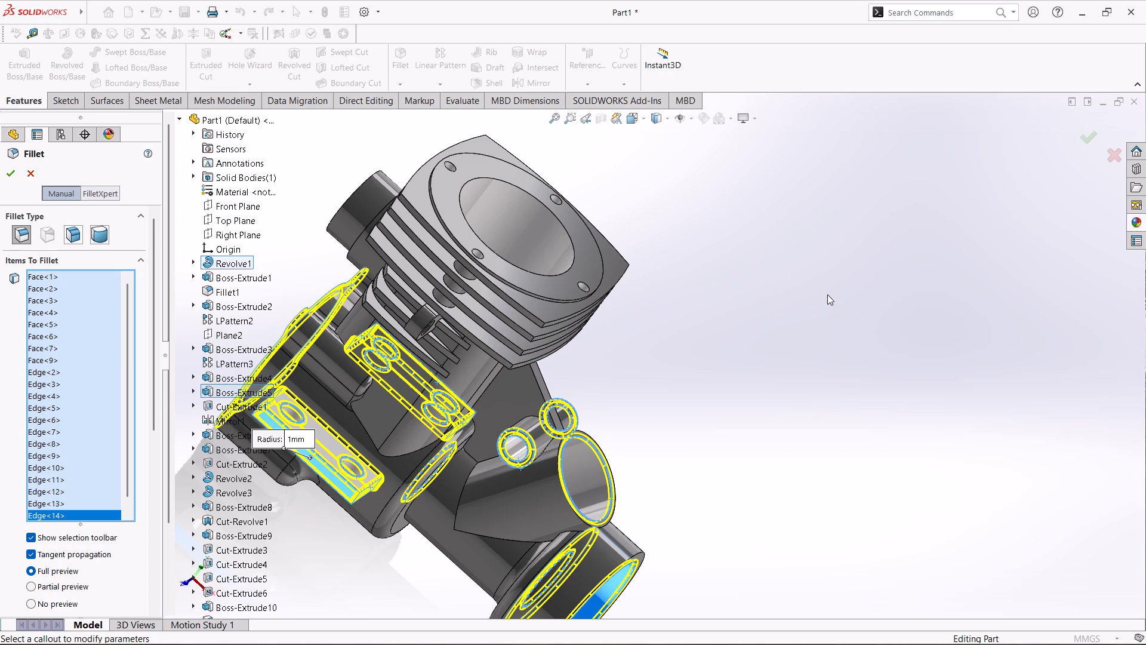
scroll(622, 311, up, 4)
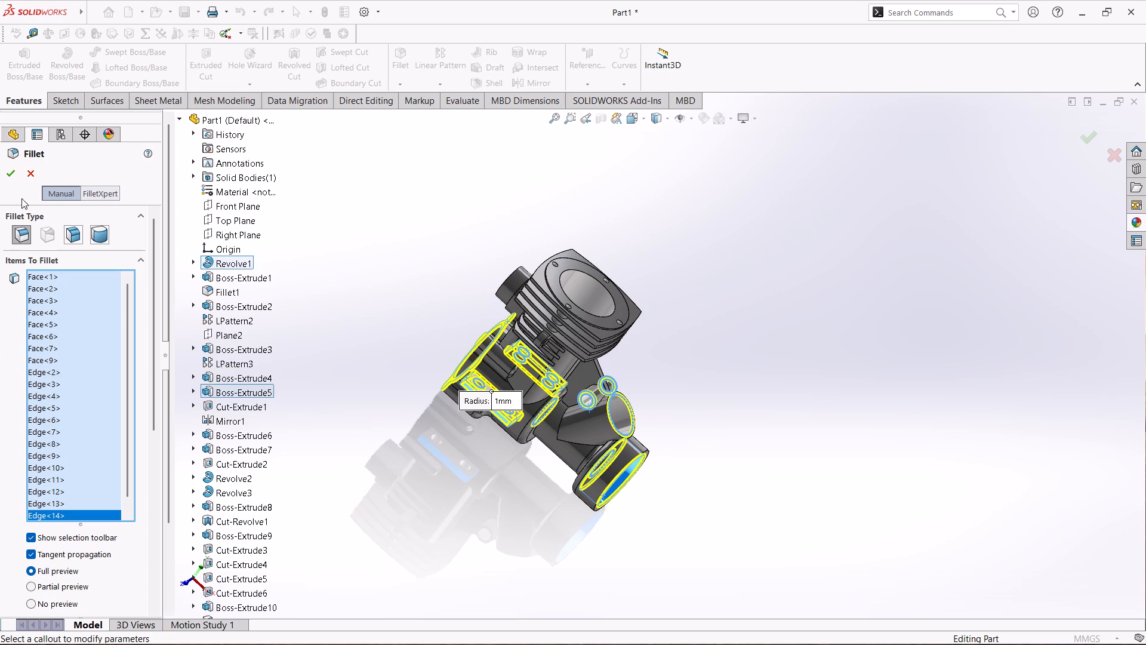
click(5, 173)
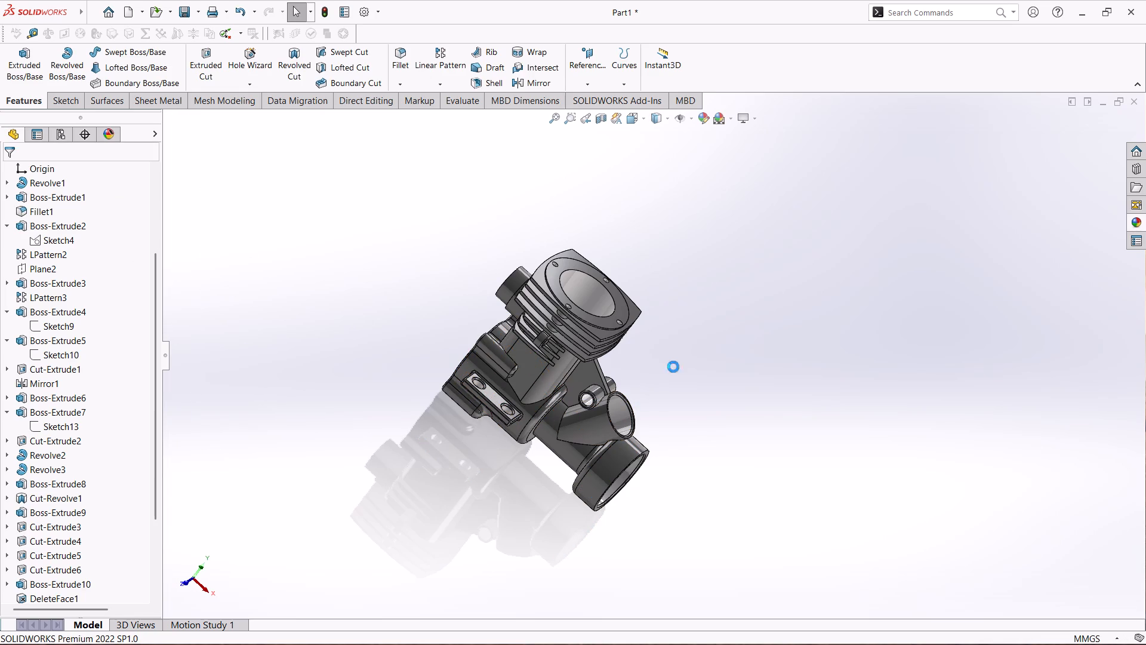
Start a 2 mm fillet with both edges joining the triangular web to the cylinder and the cylinder's base outline on the crankcase.
click(401, 67)
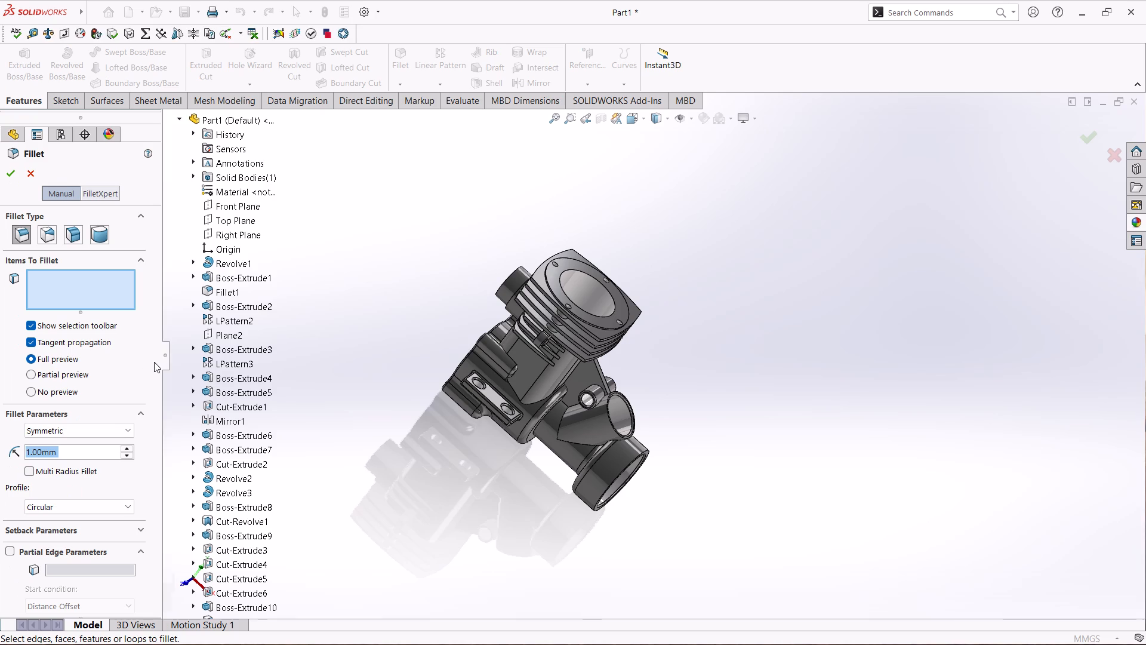
key(2)
key(Return)
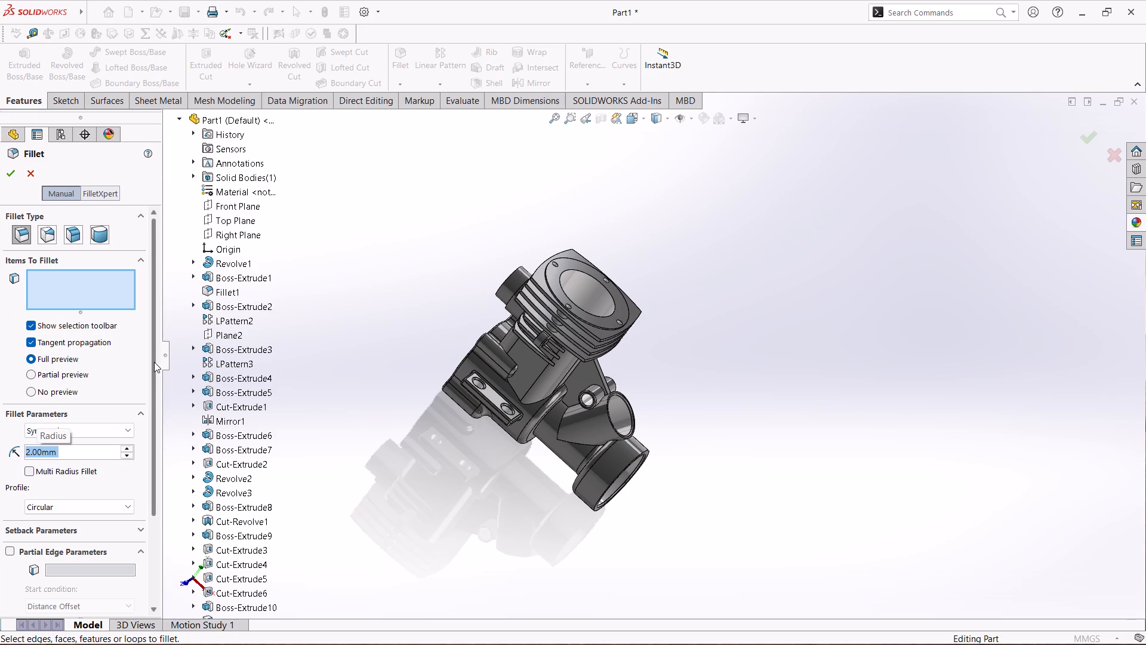
scroll(566, 412, down, 7)
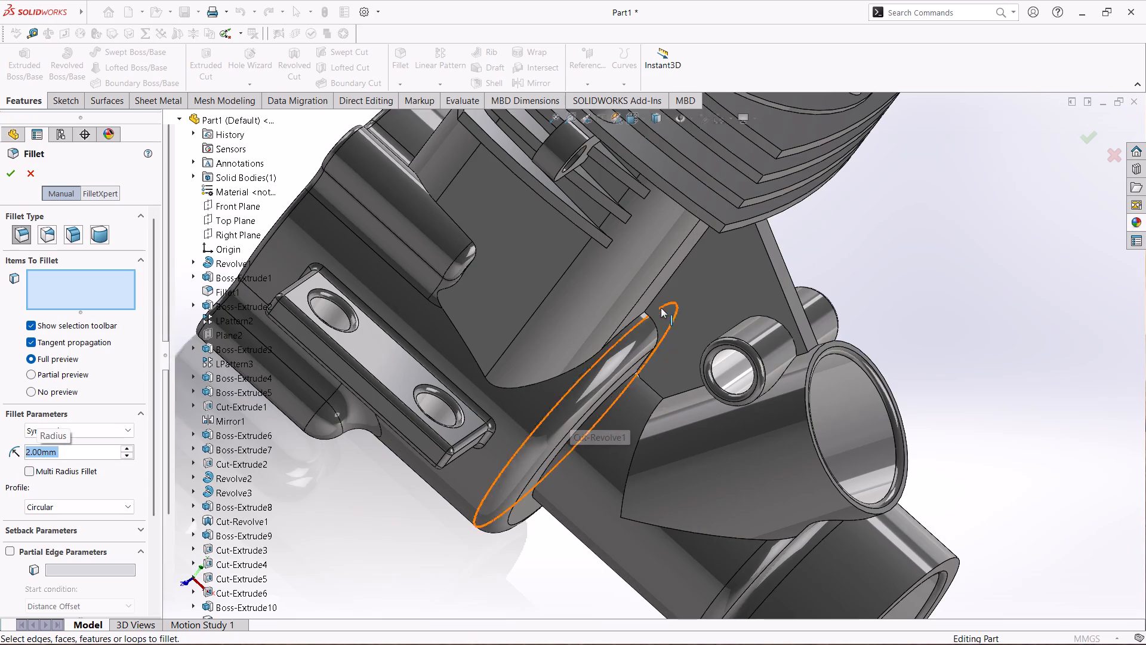
click(663, 286)
middle_drag(993, 257, 931, 264)
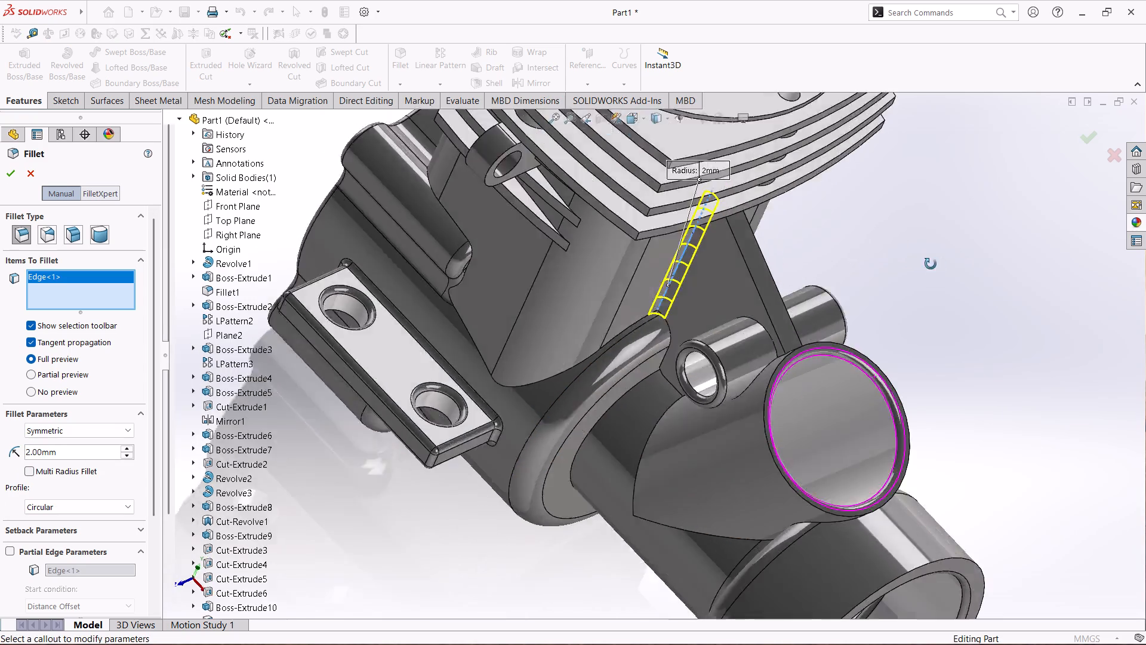
middle_drag(931, 264, 886, 264)
click(811, 257)
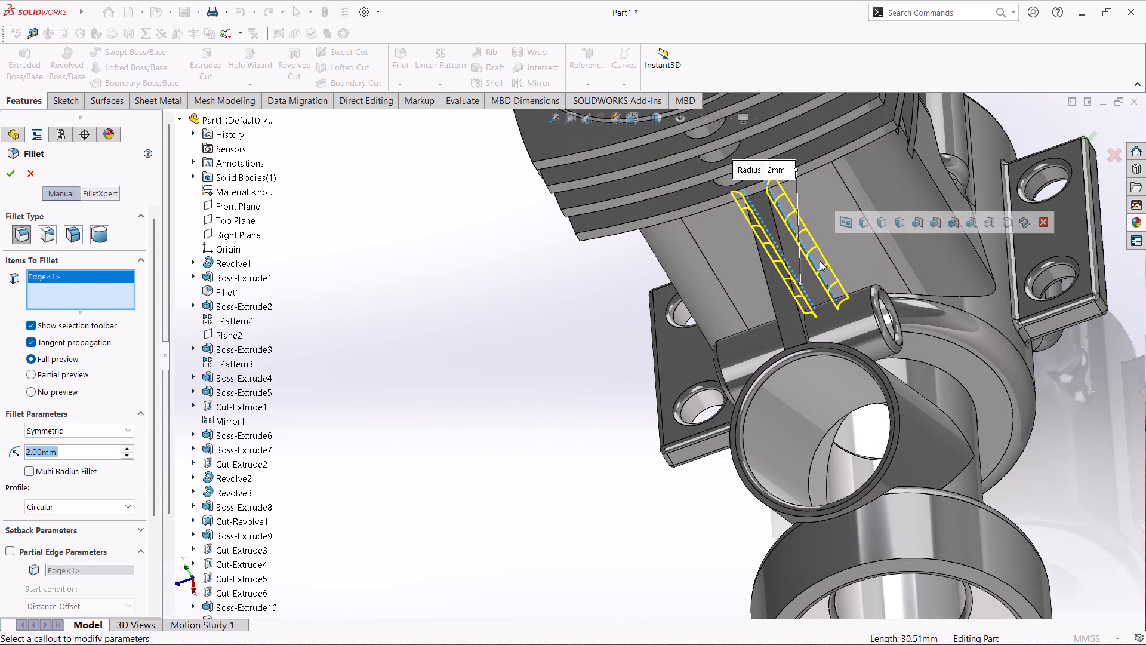
click(931, 296)
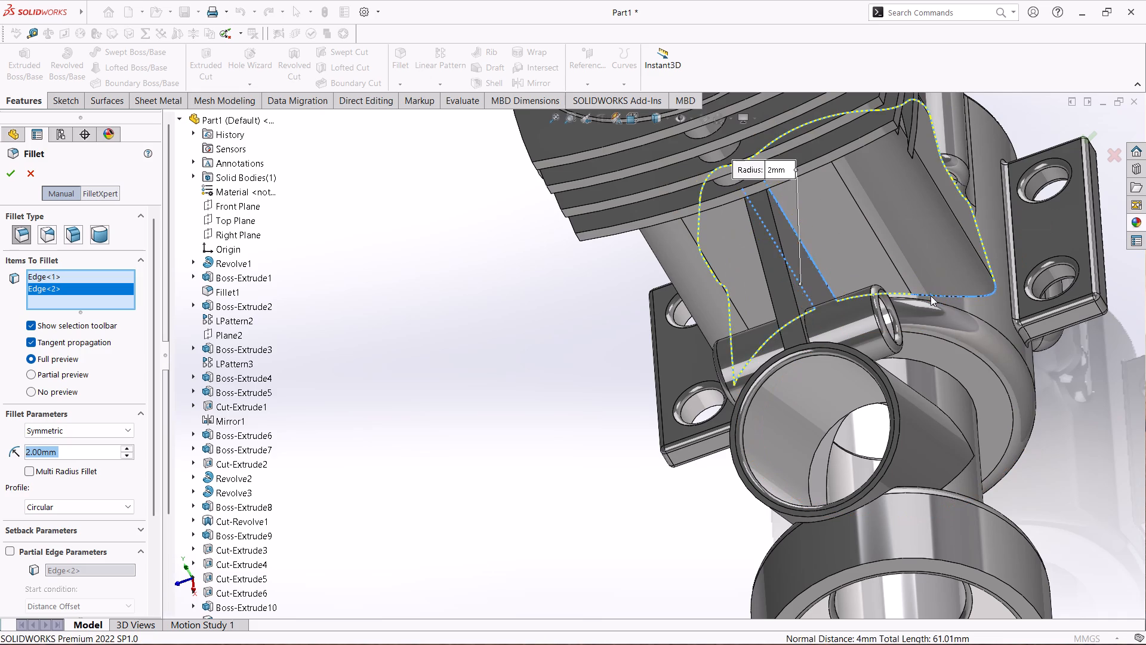
Add the curved edge where the angled tube meets the crankcase front, plus its six edges connected to the end face, to the 2 mm fillet.
scroll(986, 492, up, 3)
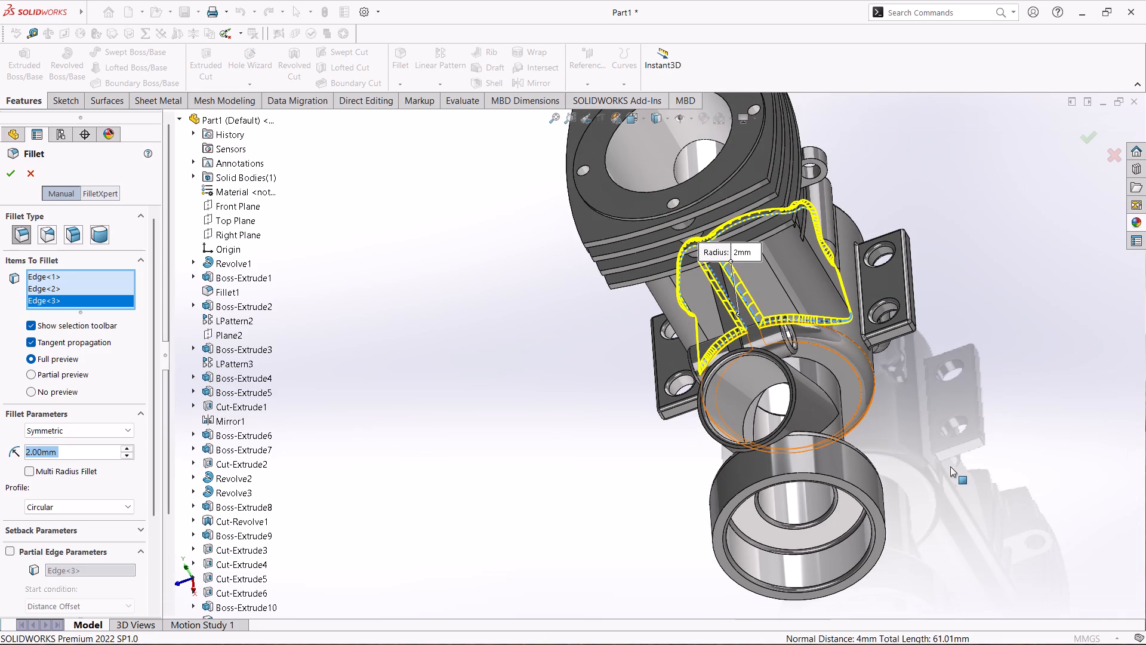
scroll(929, 457, up, 1)
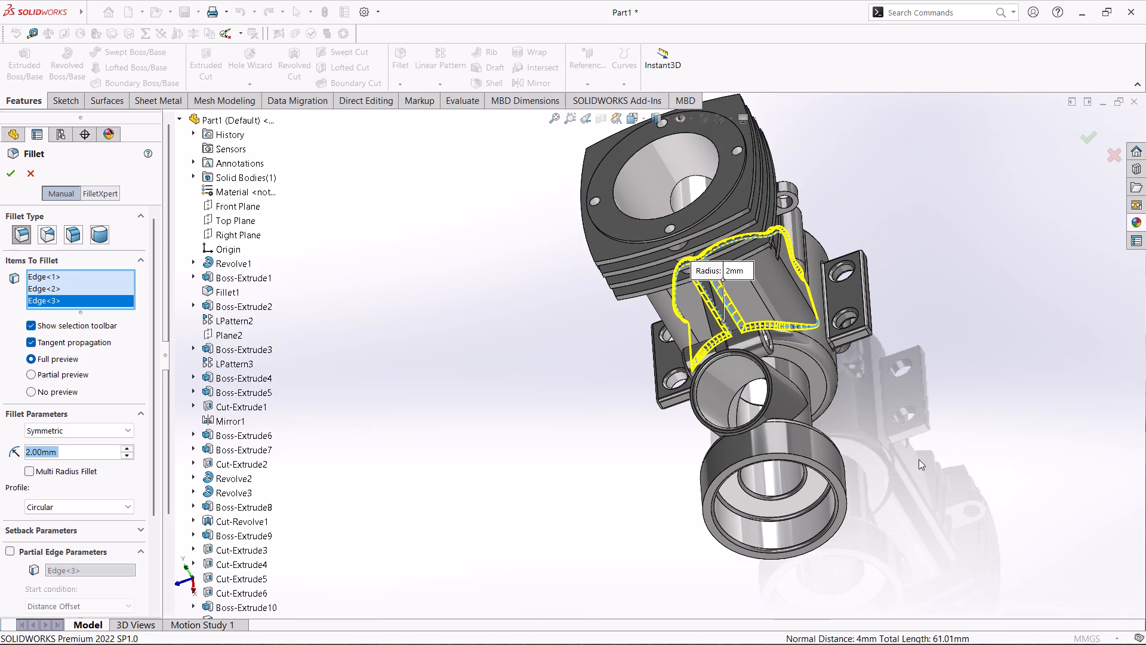
click(803, 394)
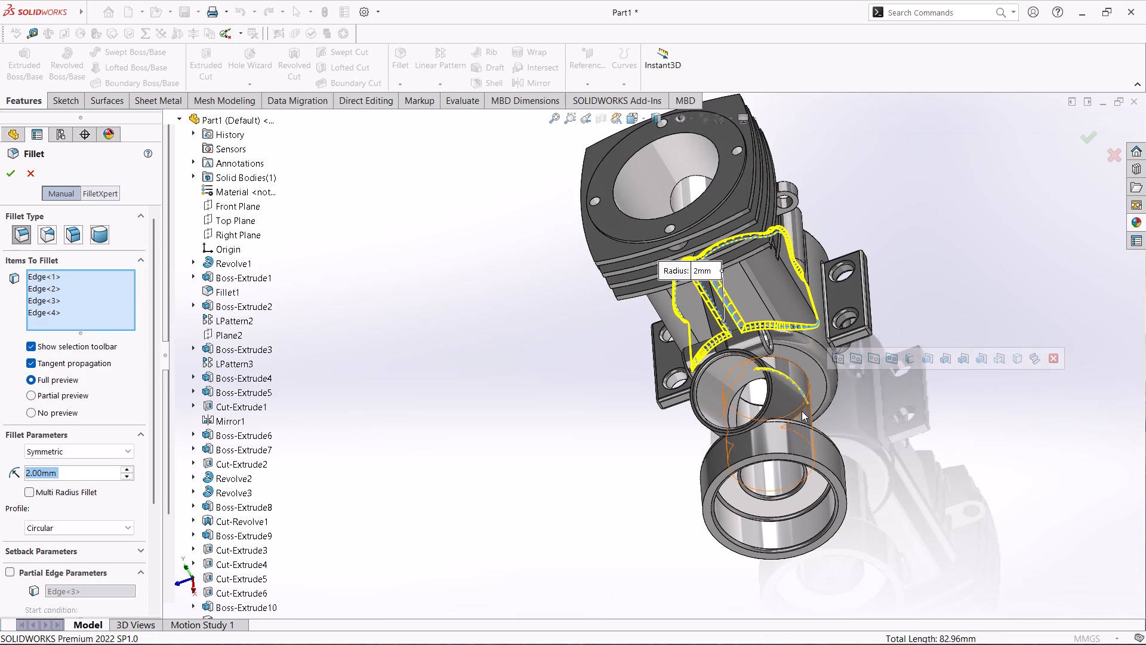
click(910, 362)
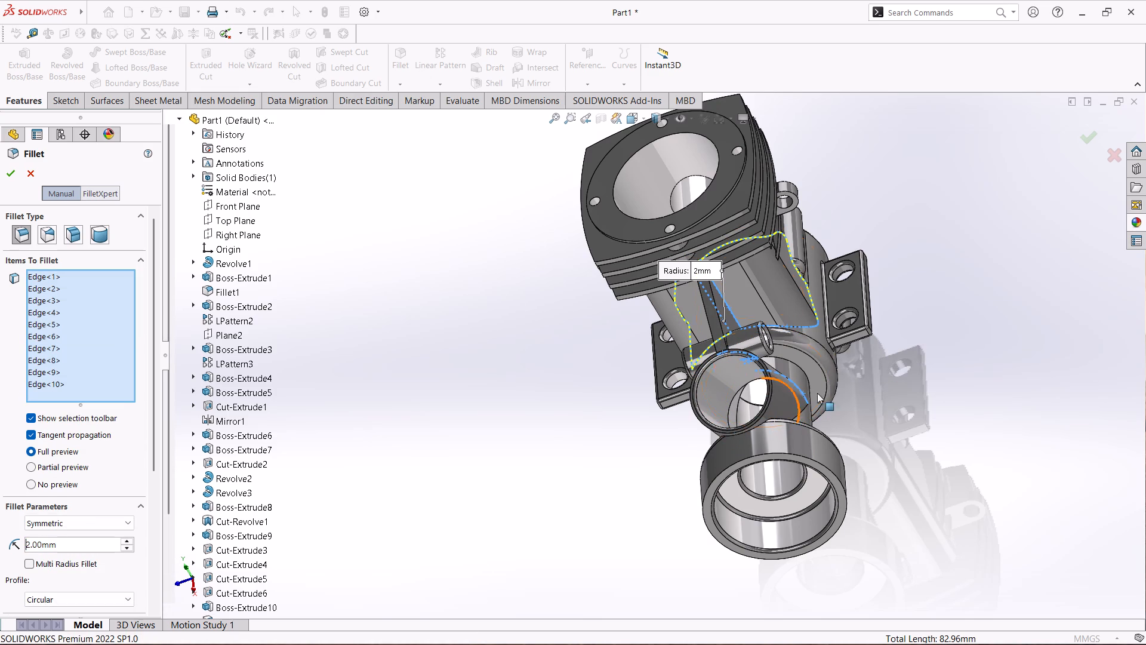
Remove the six edges around the angled tube's junction and end face from the 2 mm fillet selection.
right_click(35, 383)
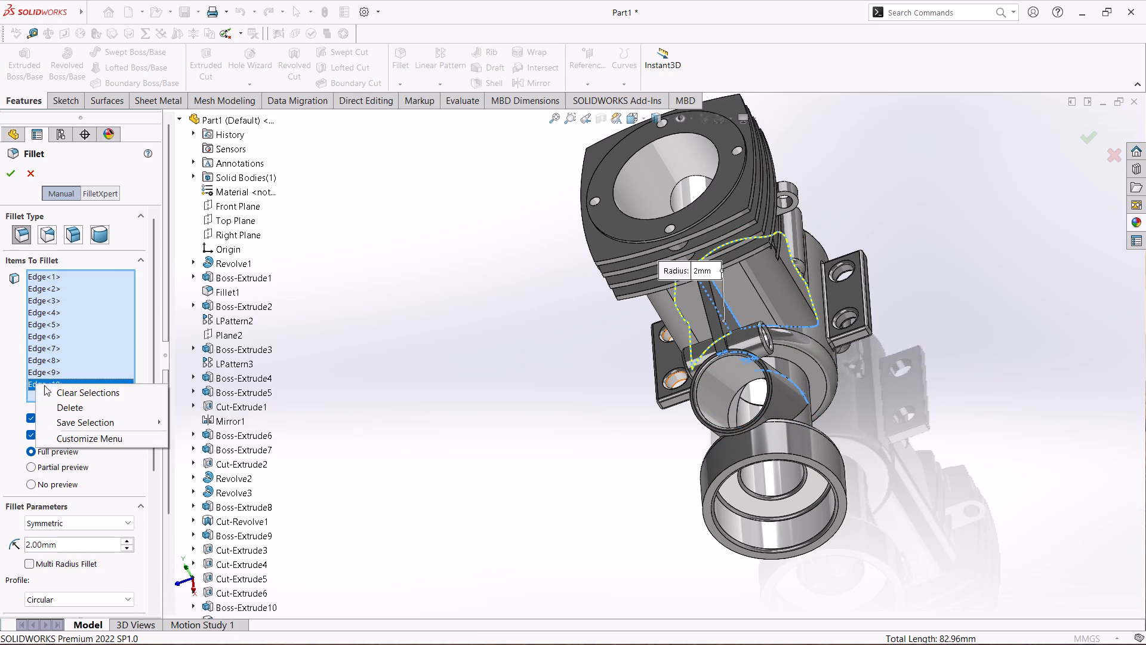
click(54, 411)
right_click(48, 373)
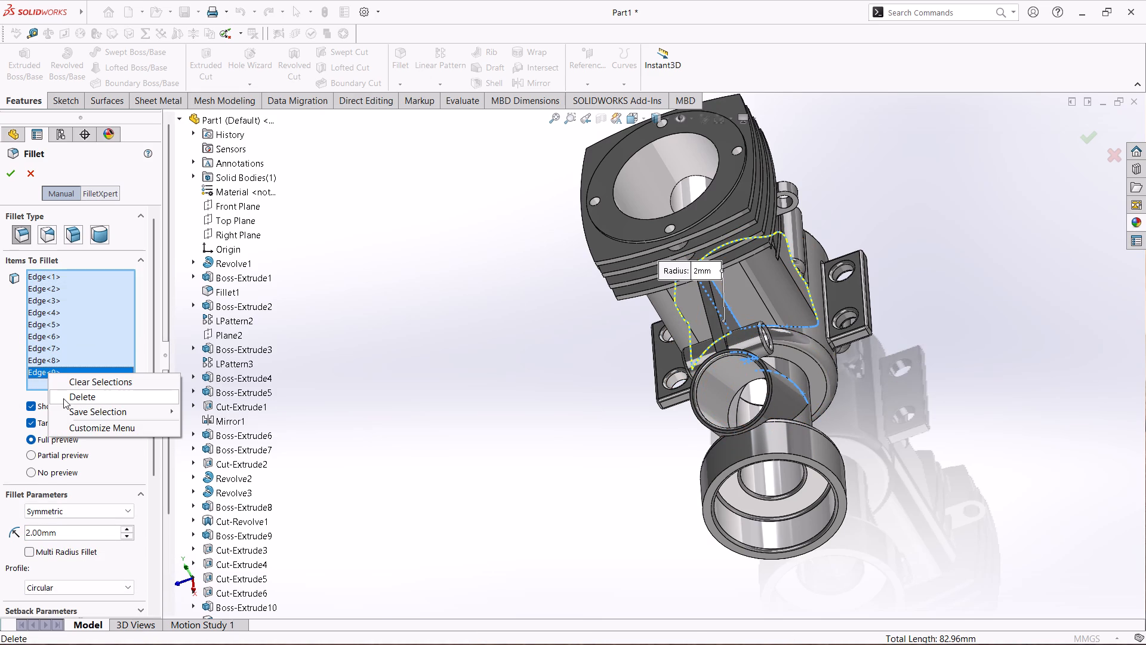
click(64, 399)
right_click(39, 361)
click(61, 380)
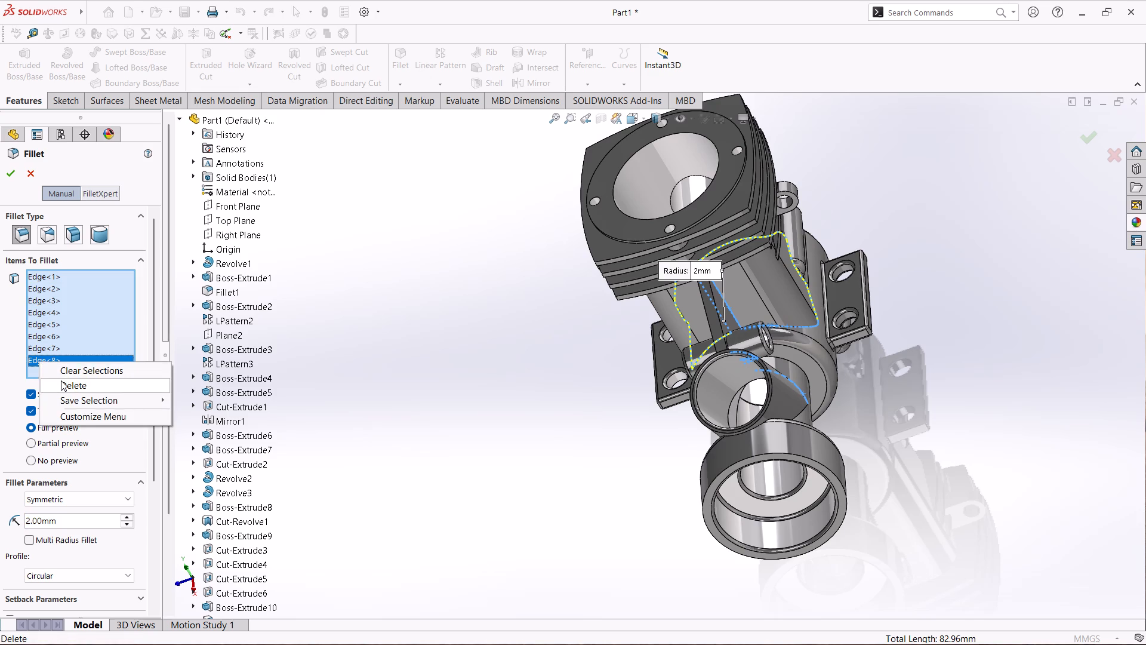
middle_drag(436, 422, 449, 485)
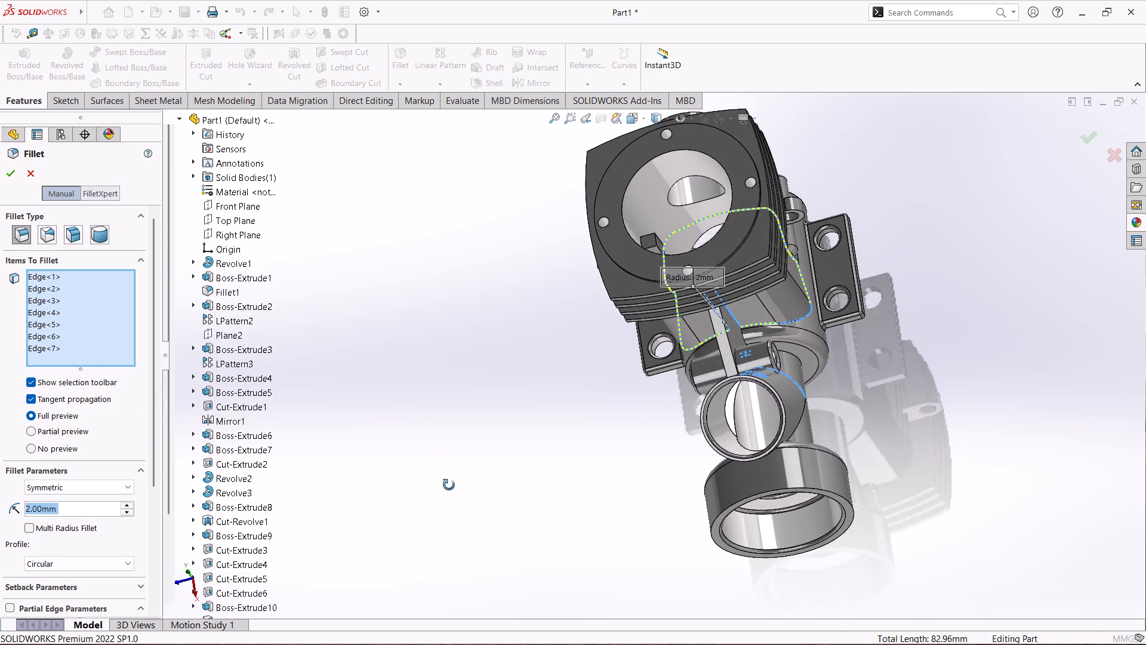
middle_drag(449, 485, 451, 499)
click(793, 377)
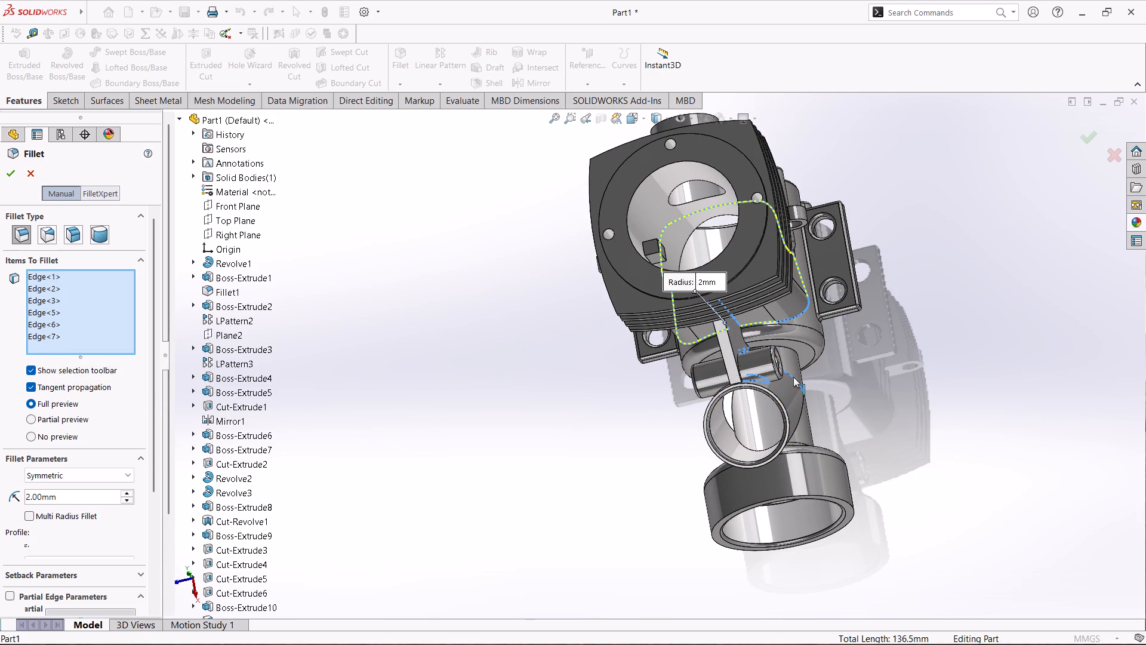
click(756, 381)
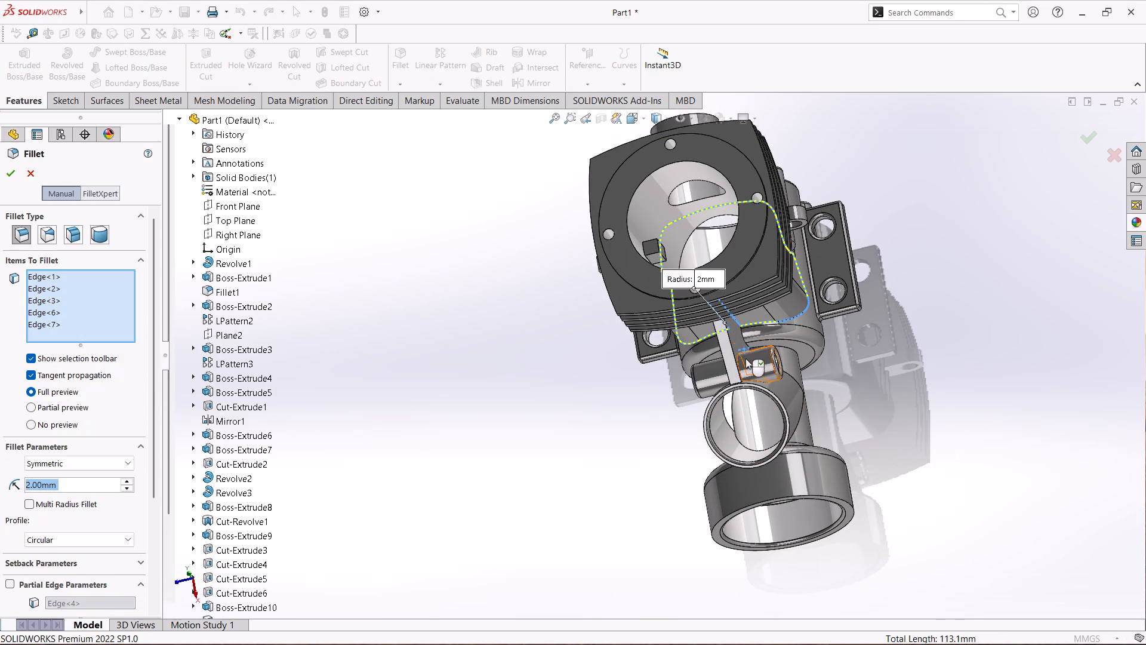
click(744, 348)
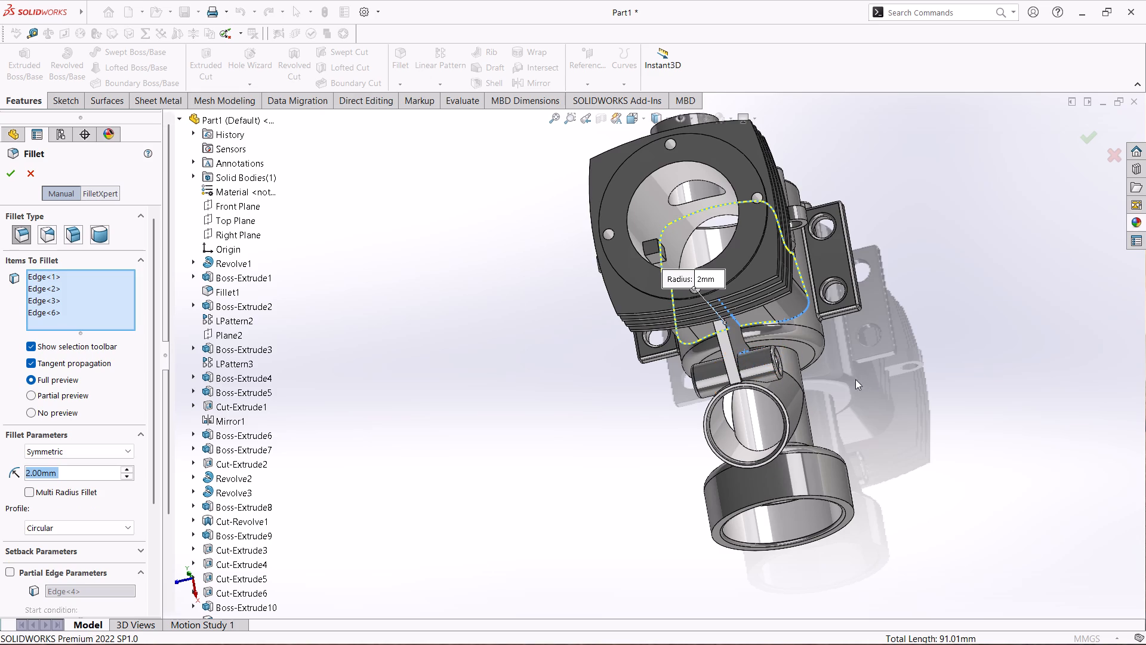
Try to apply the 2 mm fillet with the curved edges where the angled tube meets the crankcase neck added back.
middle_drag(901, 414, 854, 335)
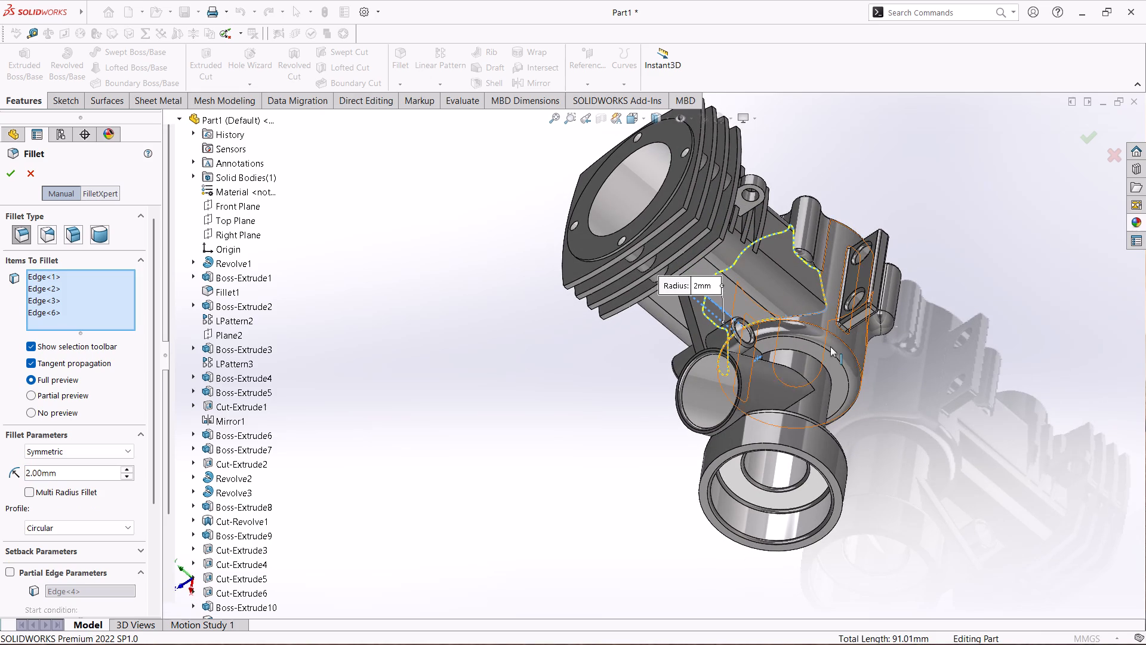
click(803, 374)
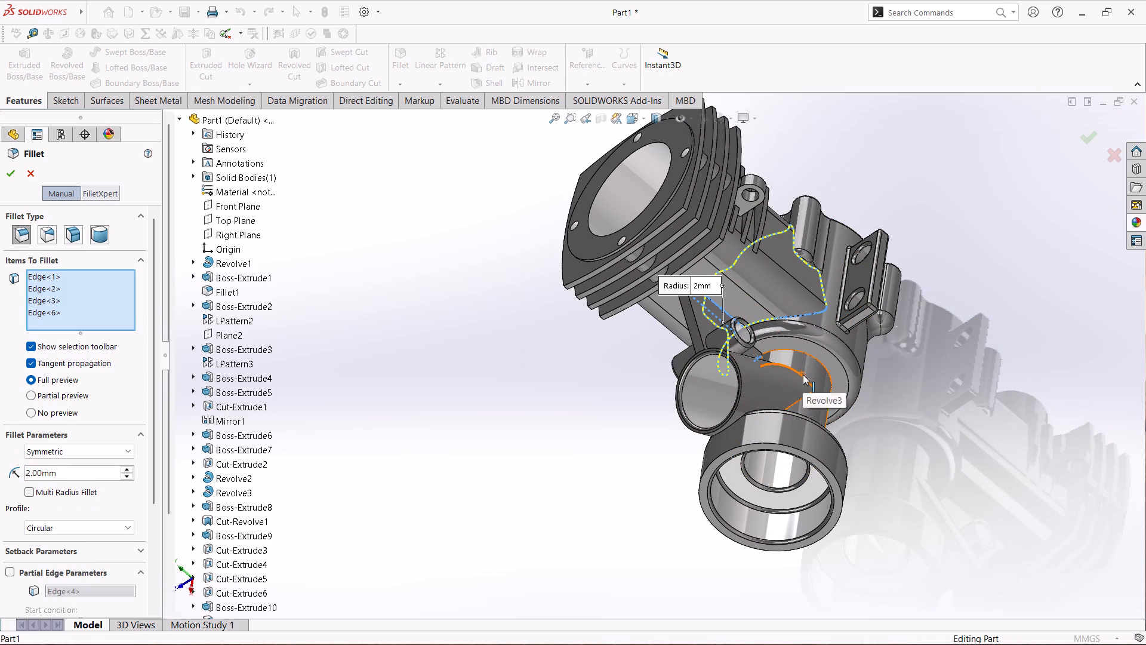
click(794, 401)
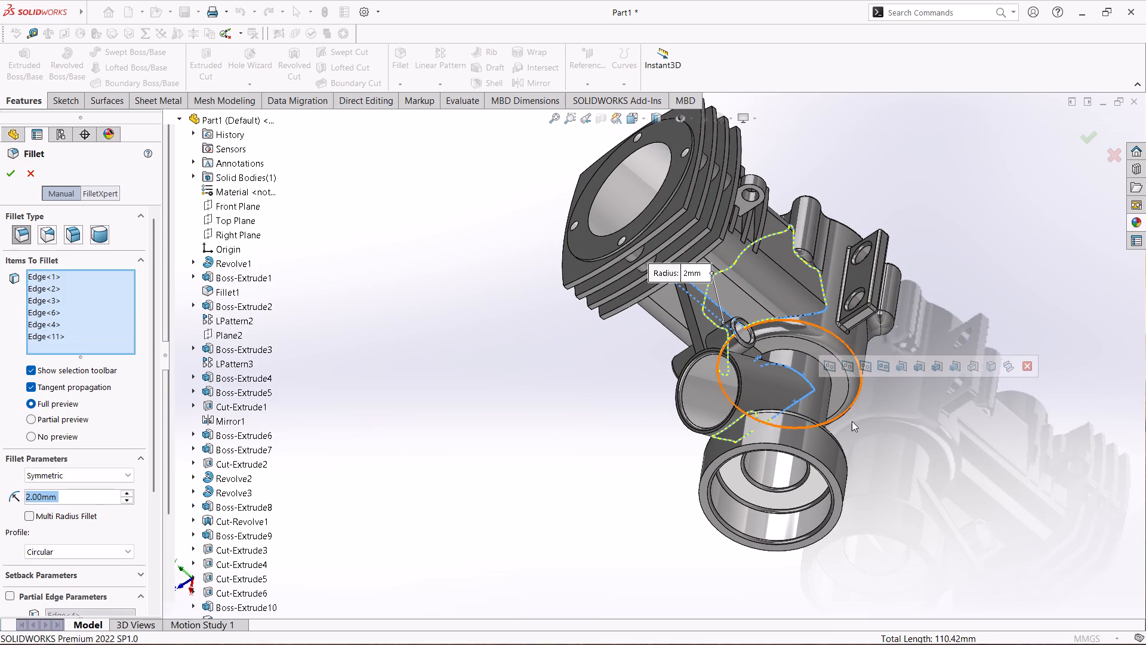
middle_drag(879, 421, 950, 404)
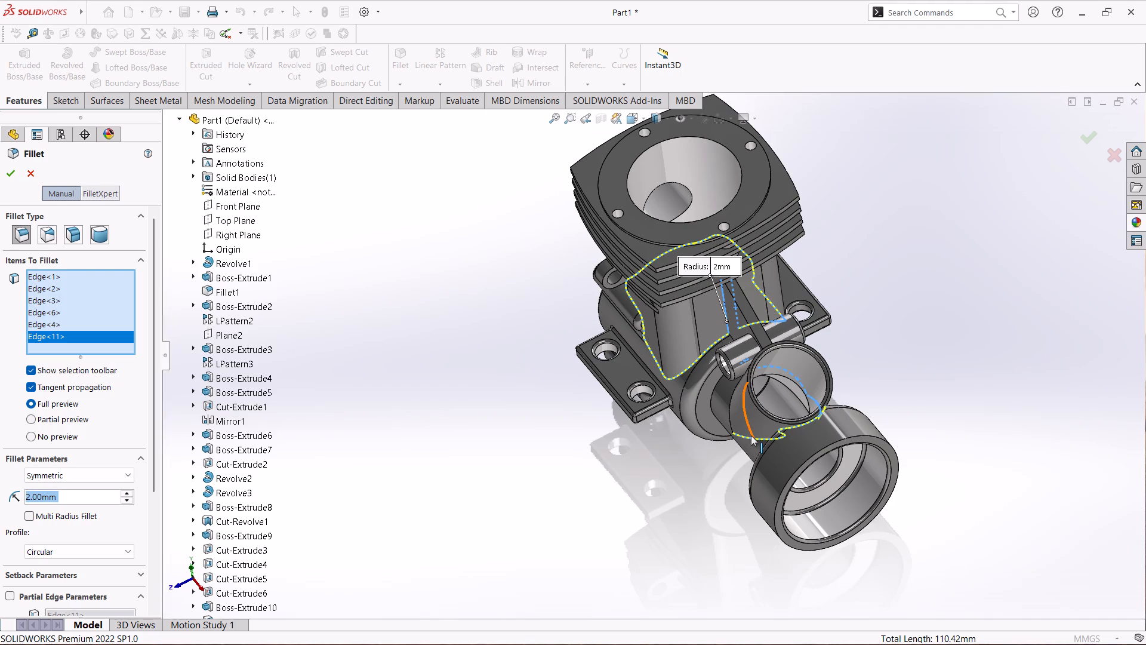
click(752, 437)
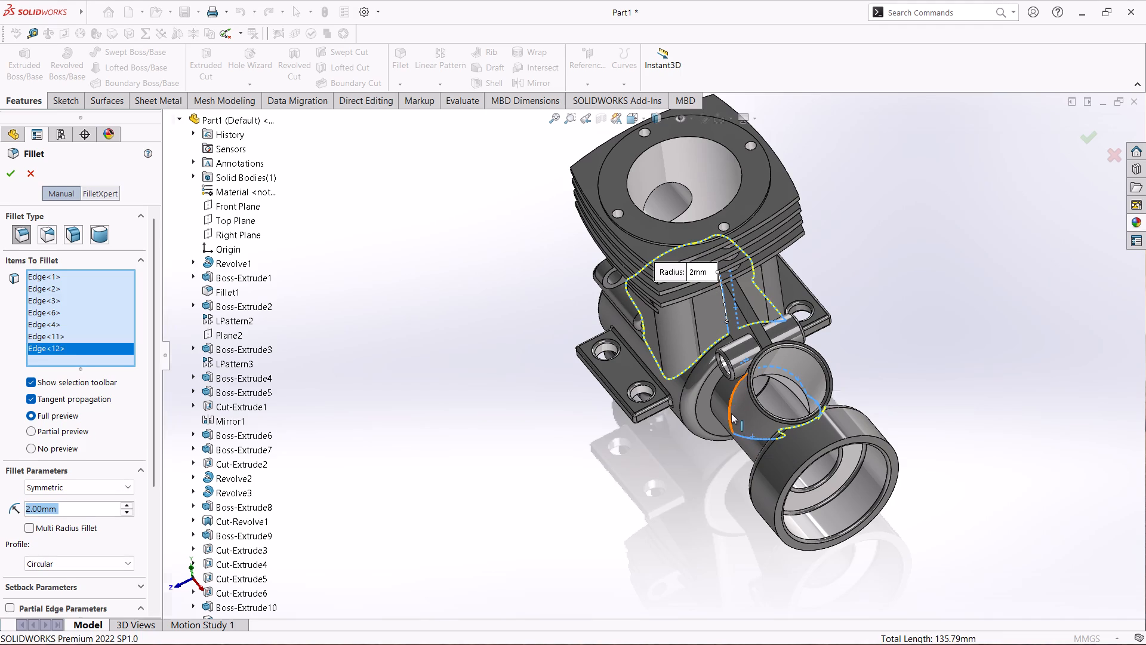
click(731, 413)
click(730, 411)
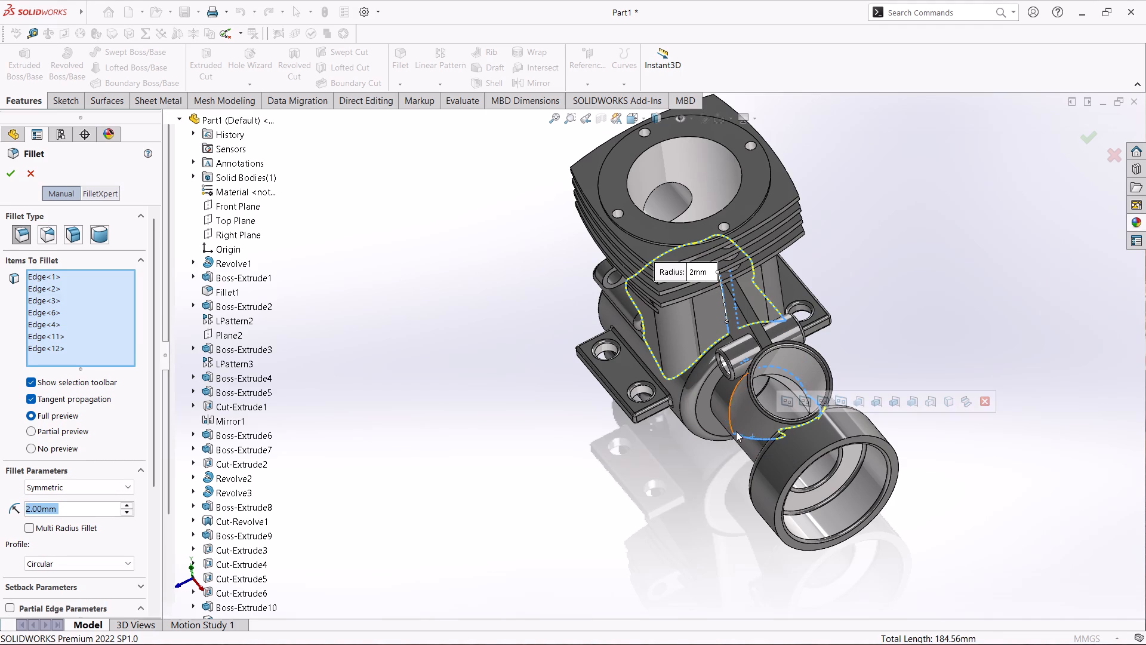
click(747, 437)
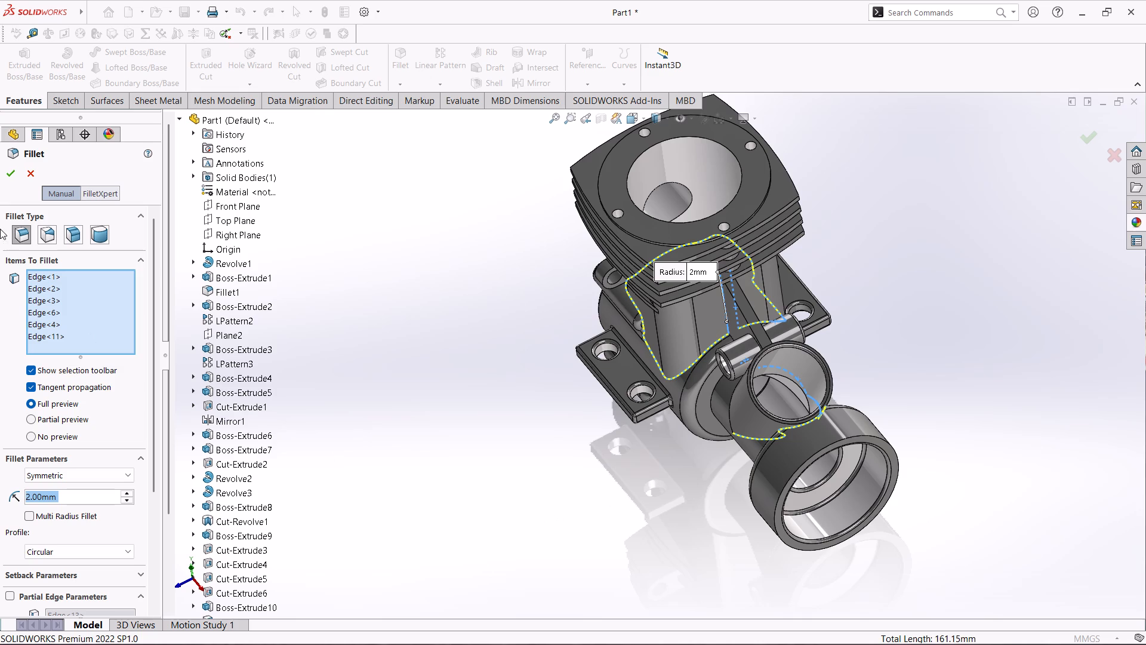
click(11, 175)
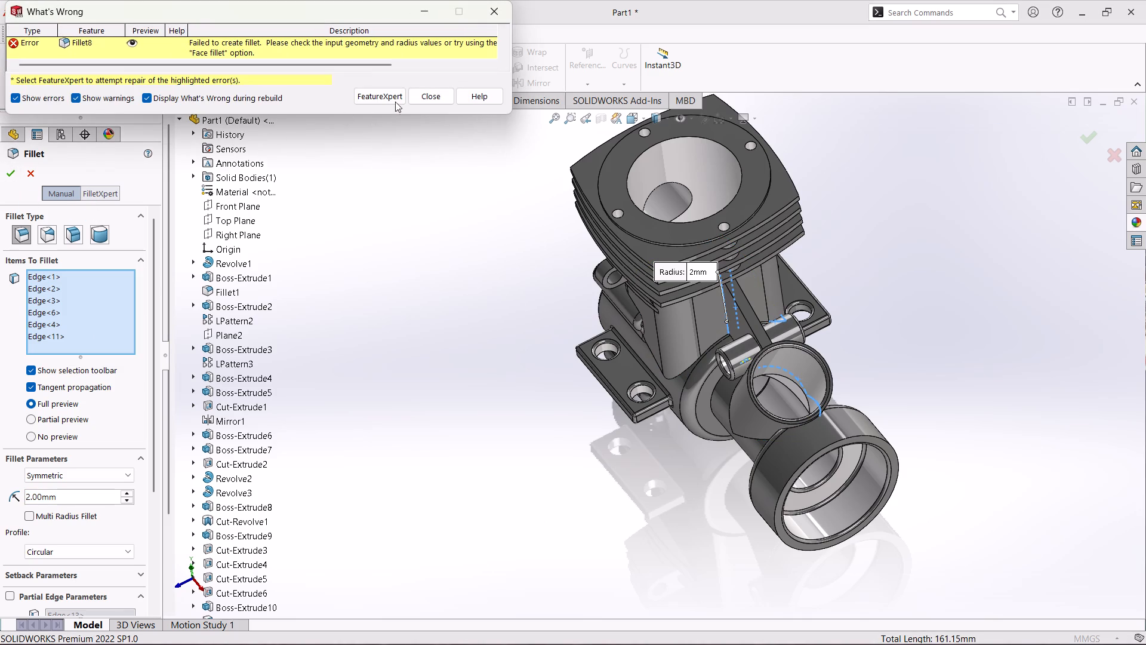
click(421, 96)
Remove the angled tube's two junction edges and the leftover hidden edge behind the triangular web from the fillet selection.
middle_drag(969, 331, 907, 388)
click(802, 414)
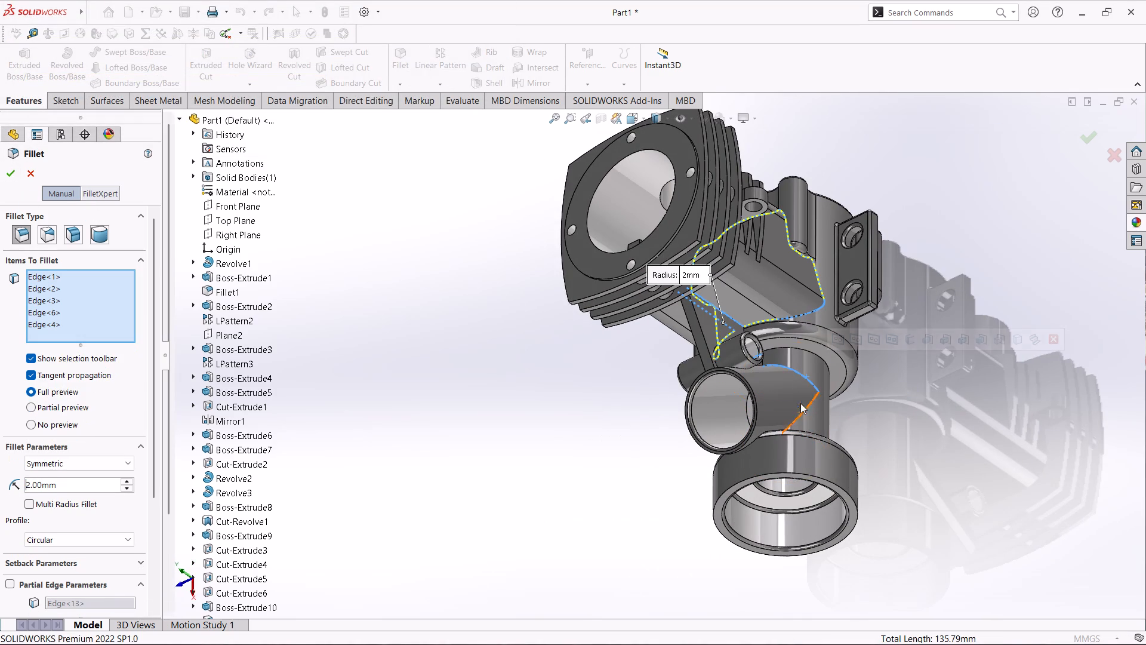
click(808, 380)
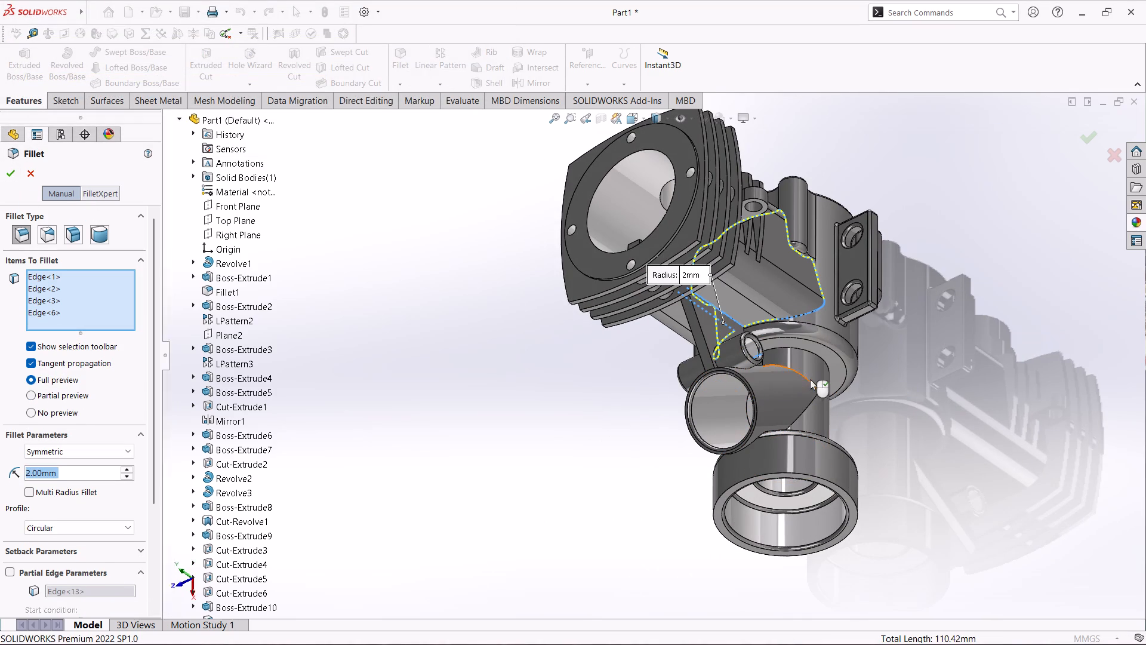
middle_drag(899, 394, 960, 380)
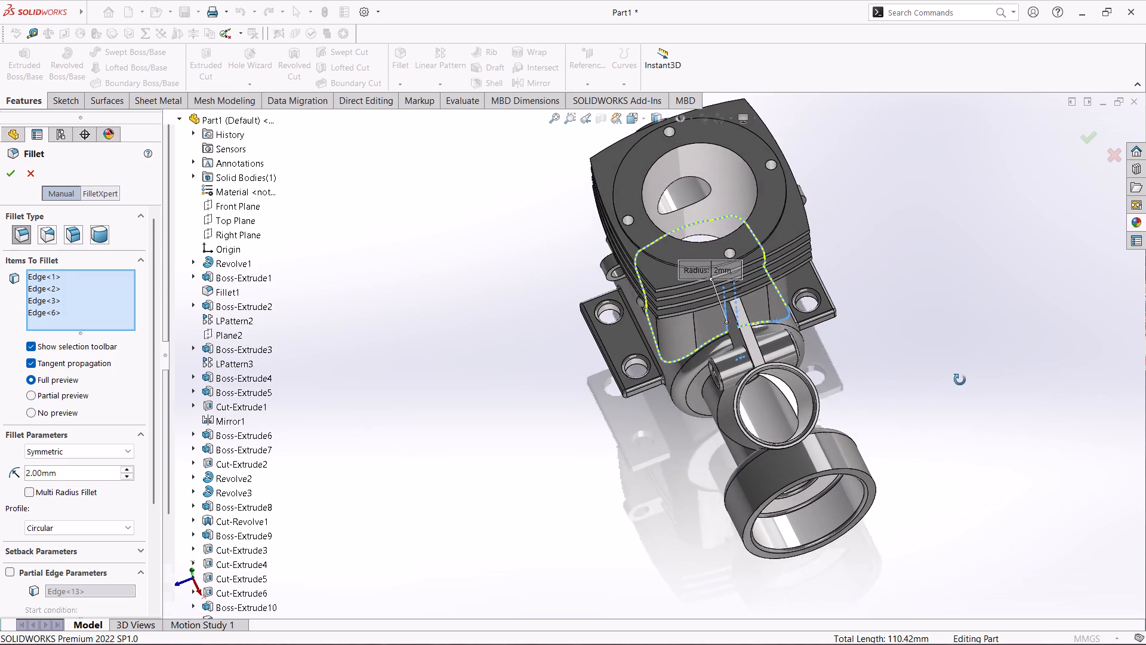
middle_drag(960, 380, 962, 378)
middle_drag(956, 391, 921, 469)
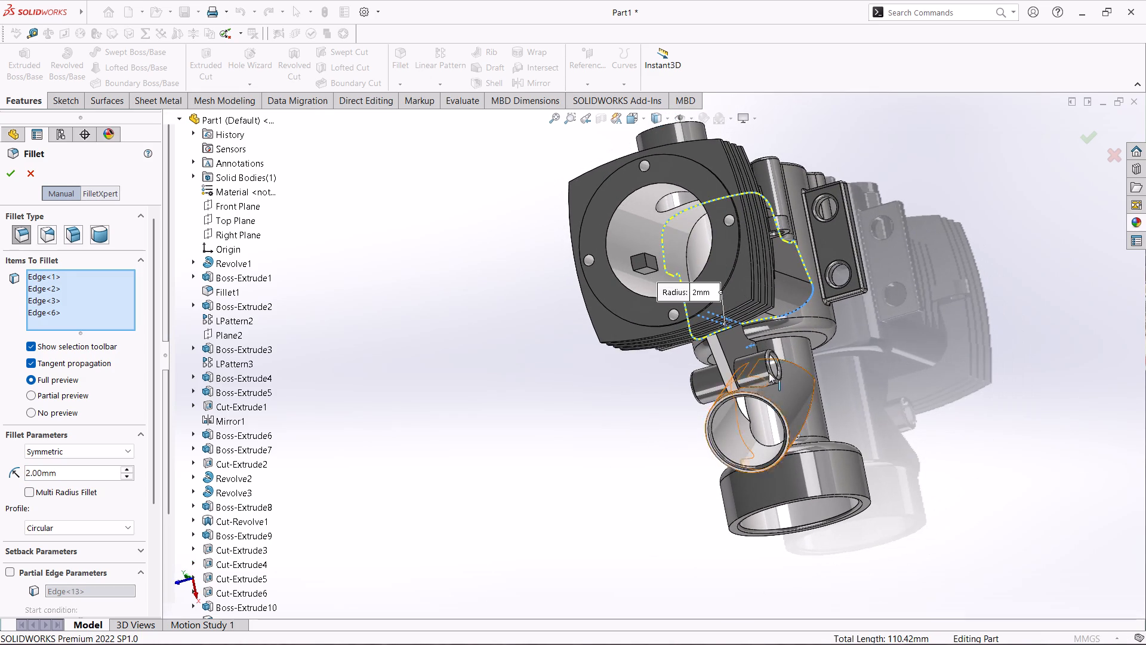
click(753, 344)
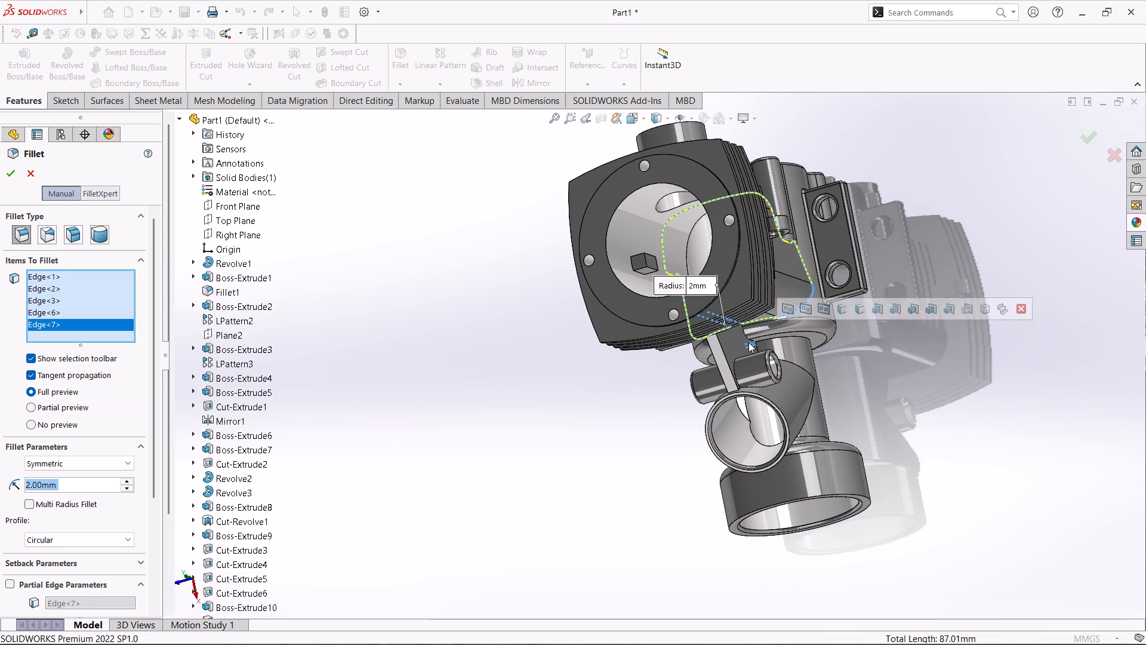
click(748, 342)
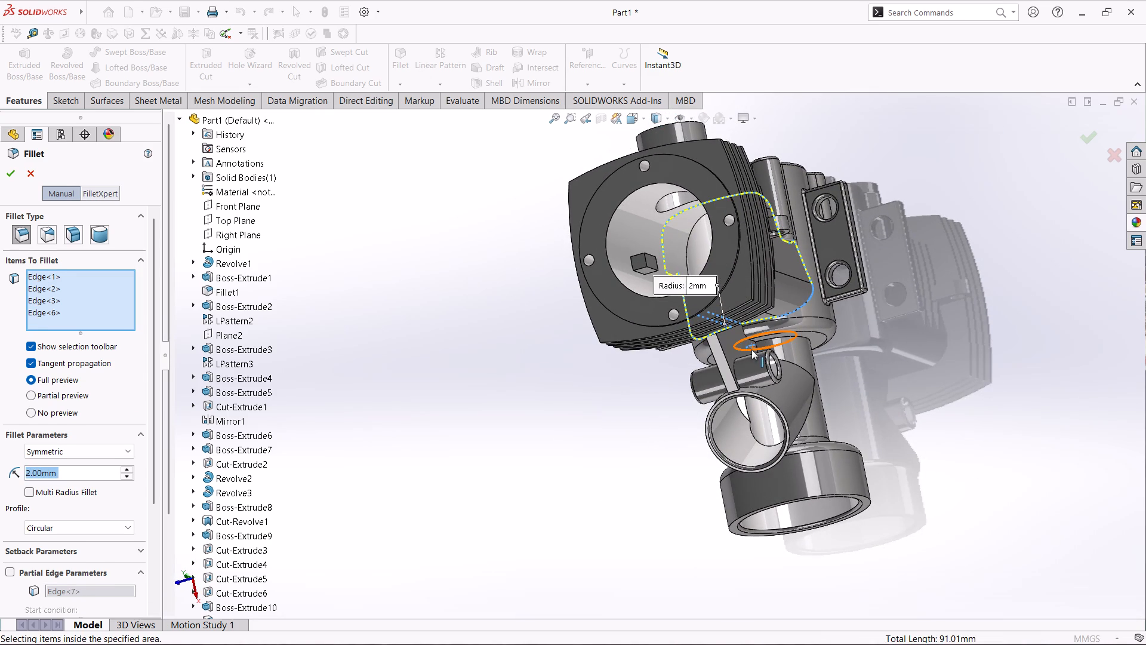
scroll(750, 344, down, 6)
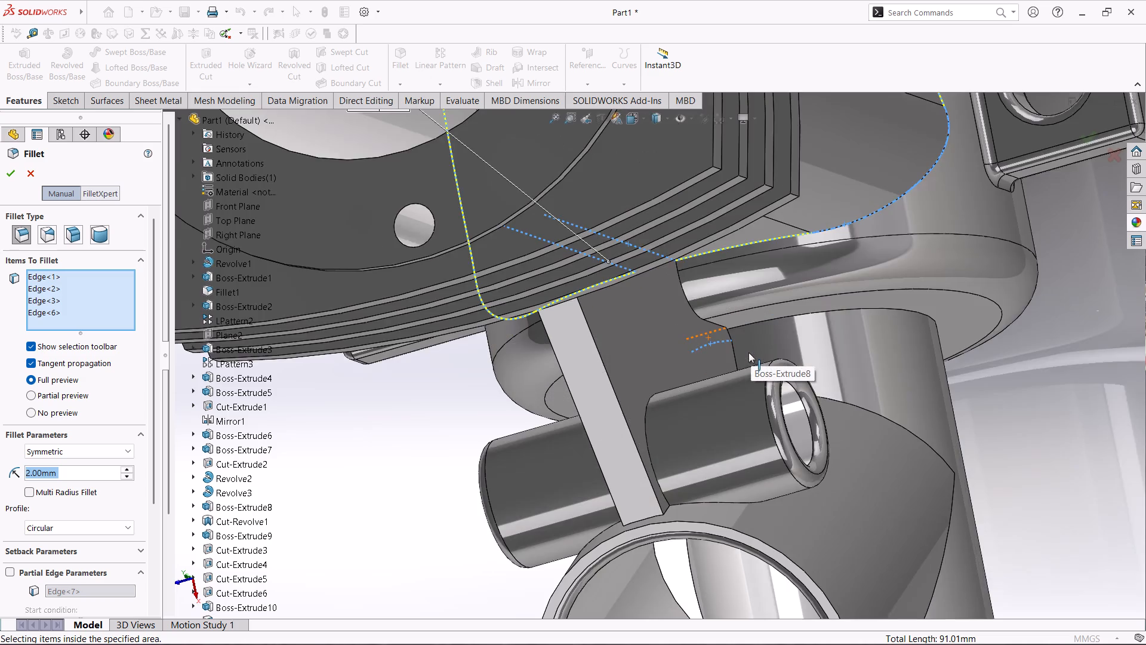
scroll(735, 357, down, 3)
click(689, 331)
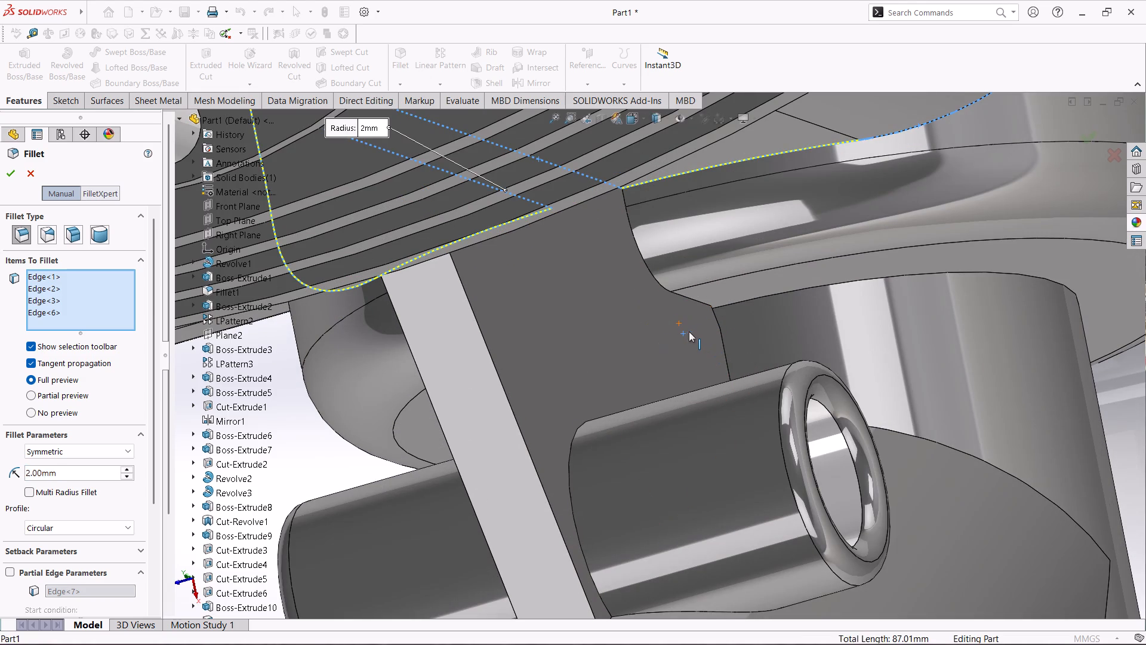
Add the two curved edges where the angled tube meets the neck and apply the 2 mm fillet.
scroll(734, 347, up, 5)
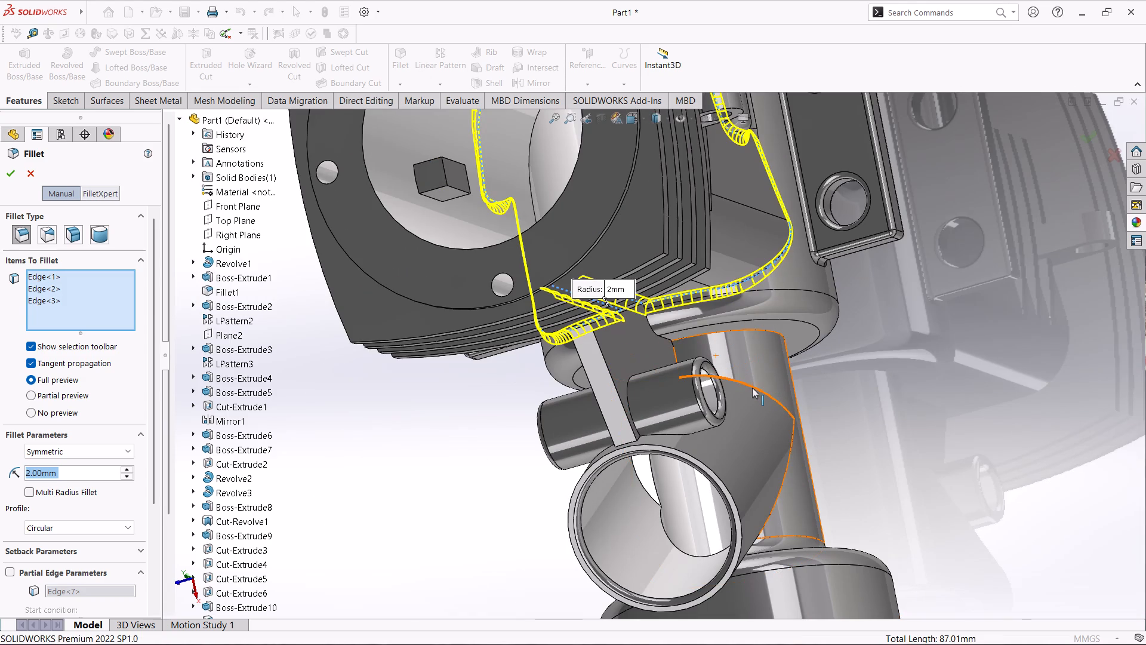
click(752, 388)
click(786, 474)
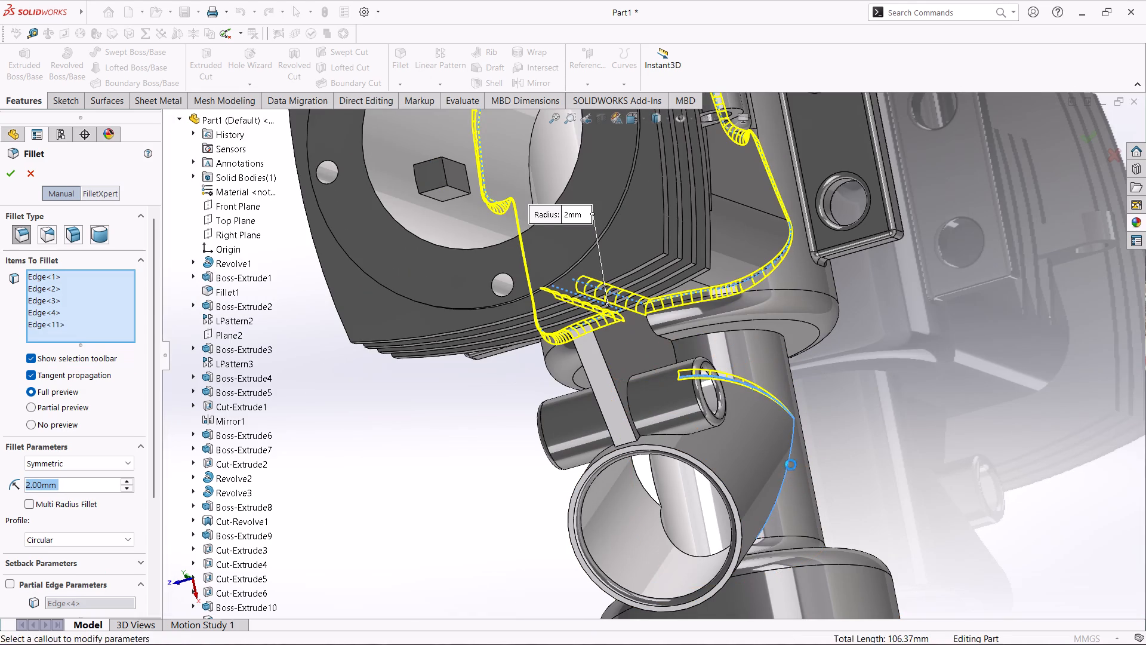
middle_drag(855, 481, 873, 447)
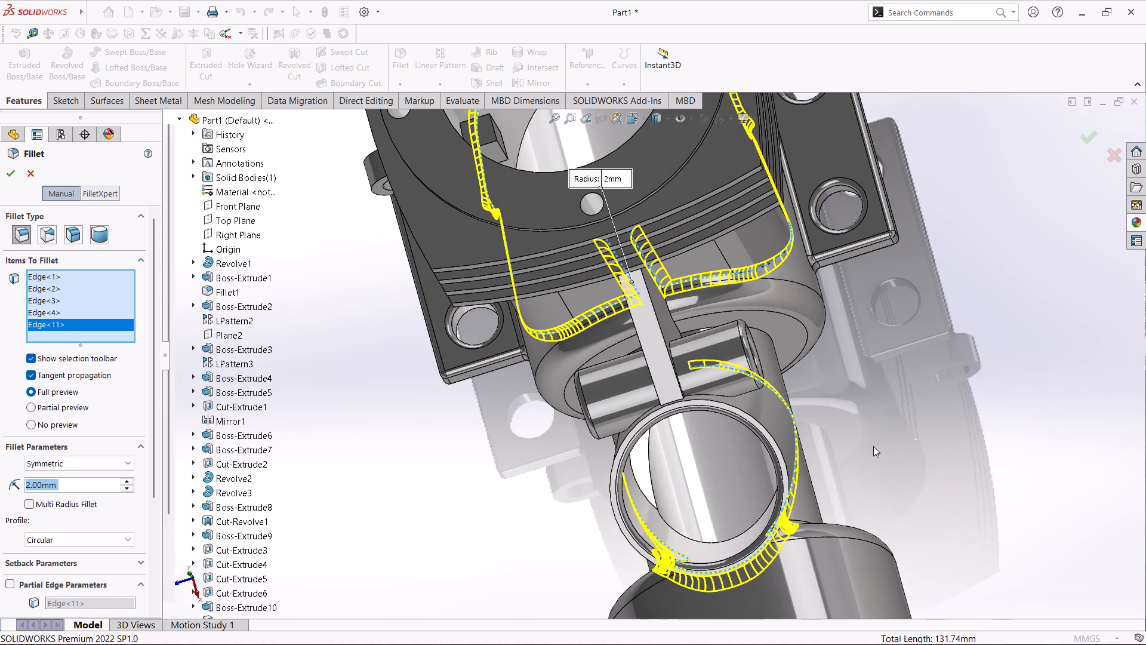
scroll(793, 417, up, 1)
scroll(842, 395, up, 1)
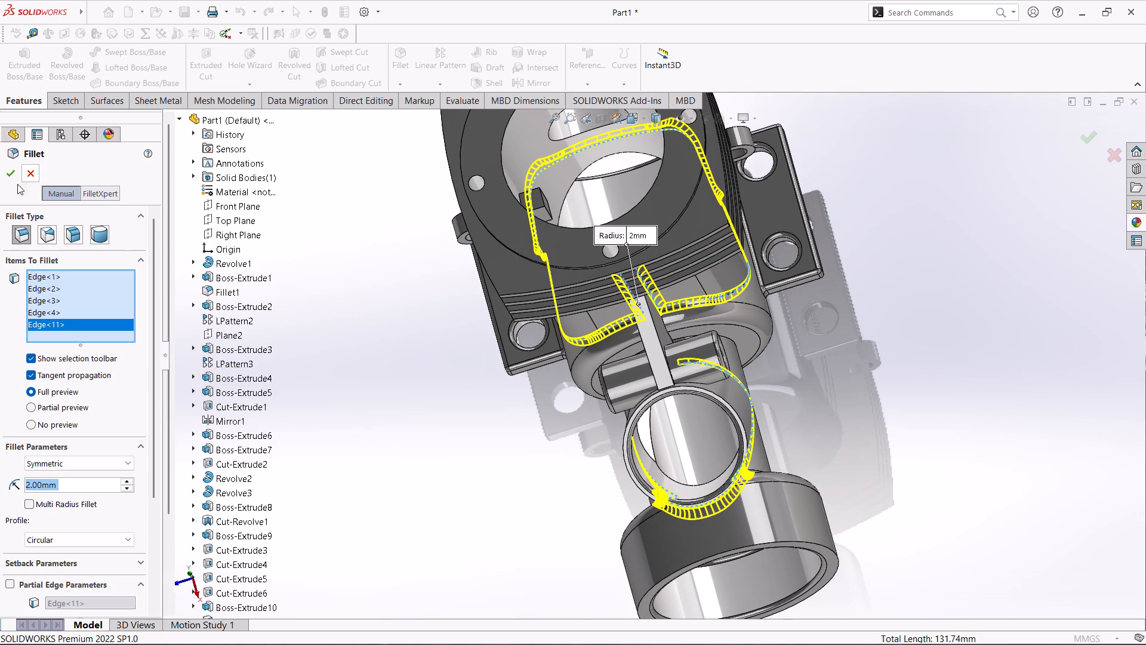
click(8, 177)
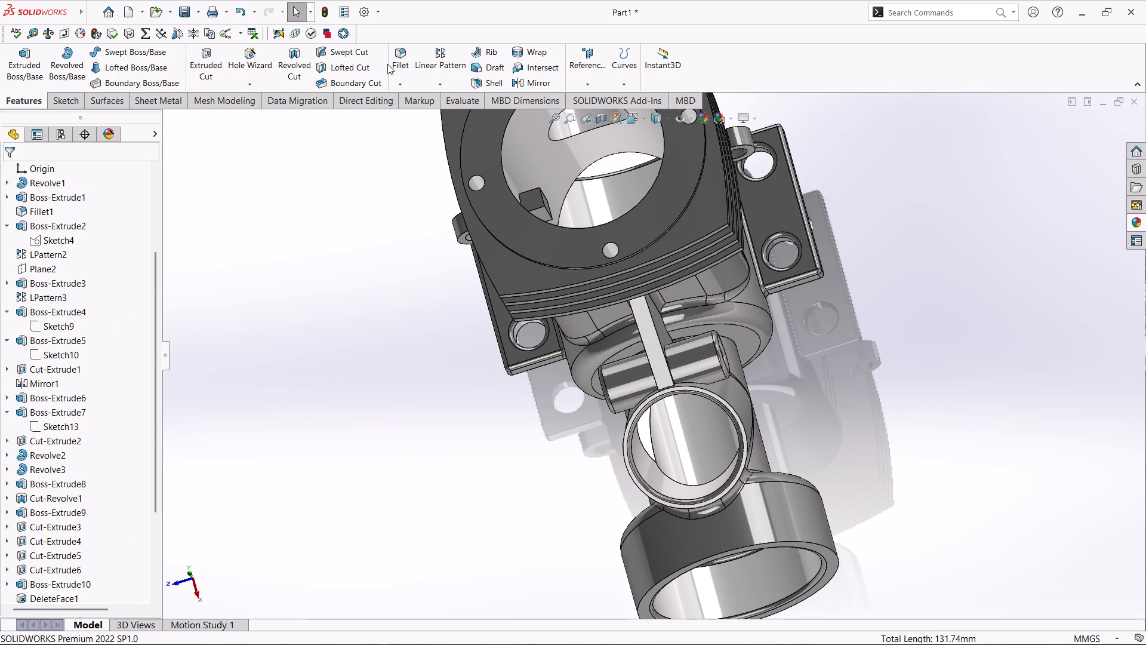
Start a 0.5 mm fillet and select two edges where the cylinder core meets the cooling fins plus one outer fin edge.
click(398, 62)
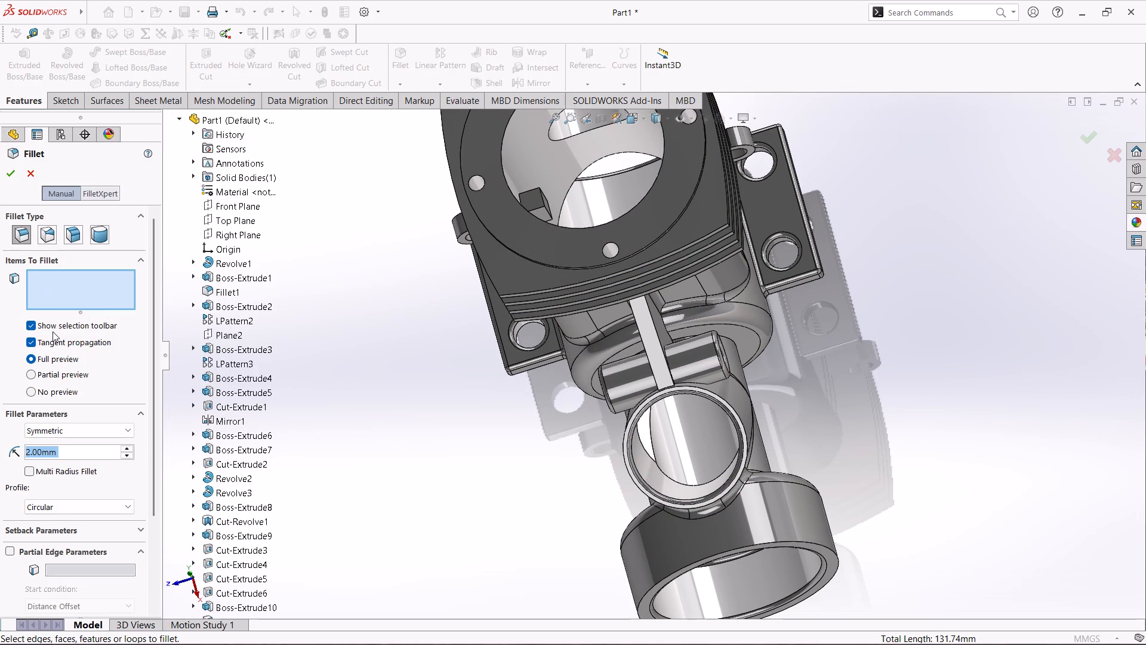
text(0.5)
key(Return)
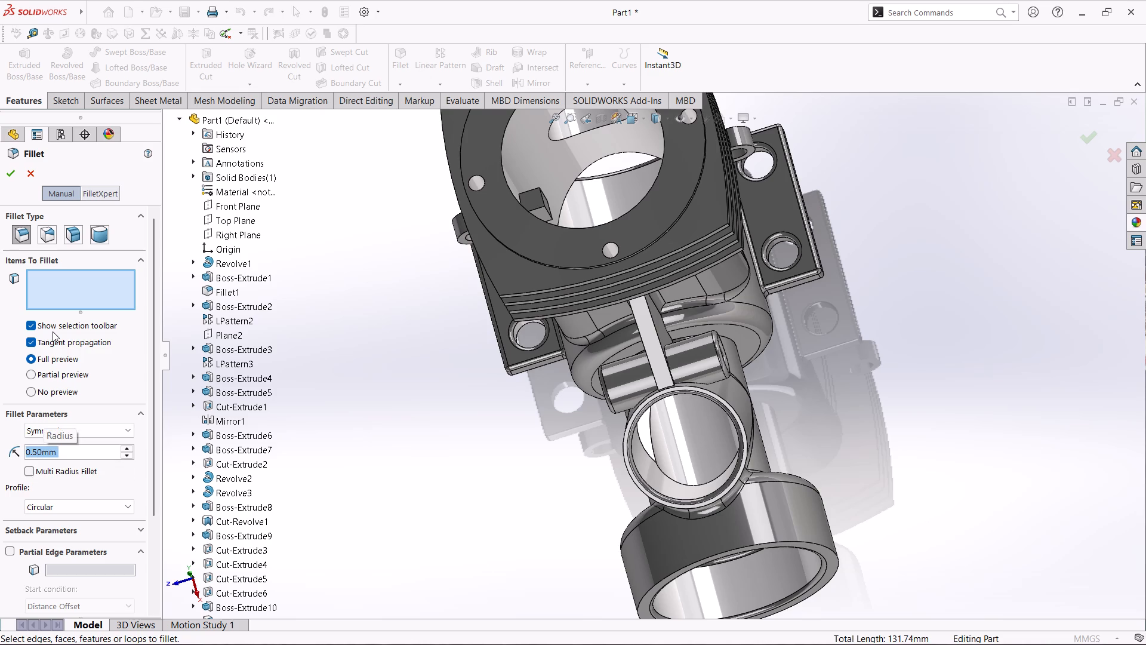
middle_drag(899, 417, 897, 415)
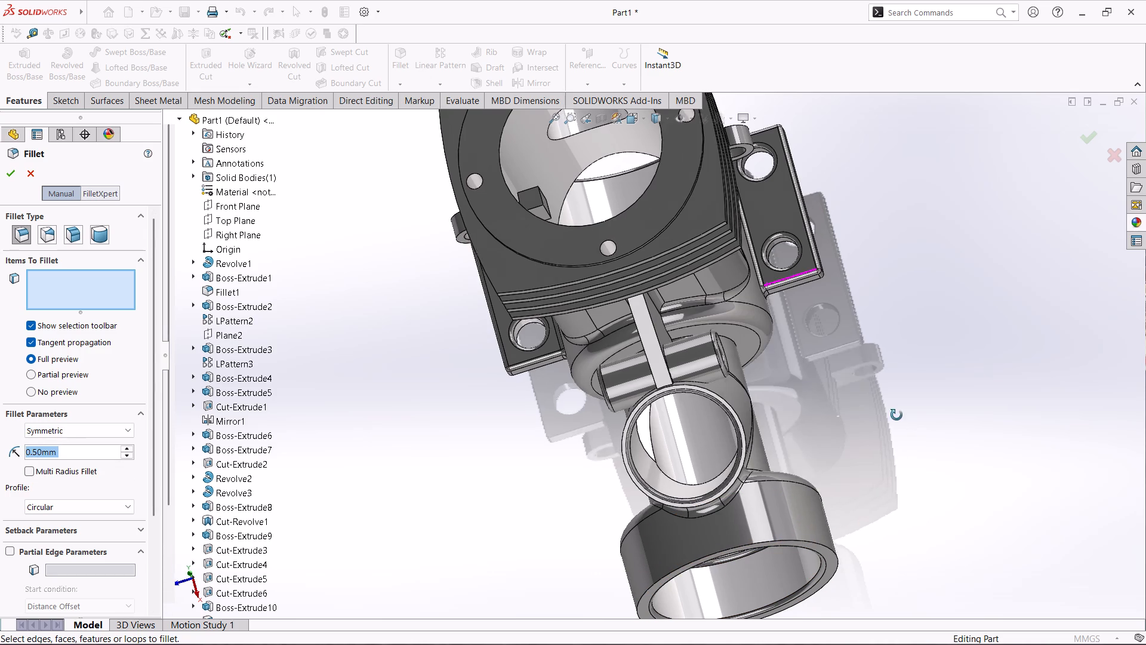
middle_drag(897, 415, 864, 307)
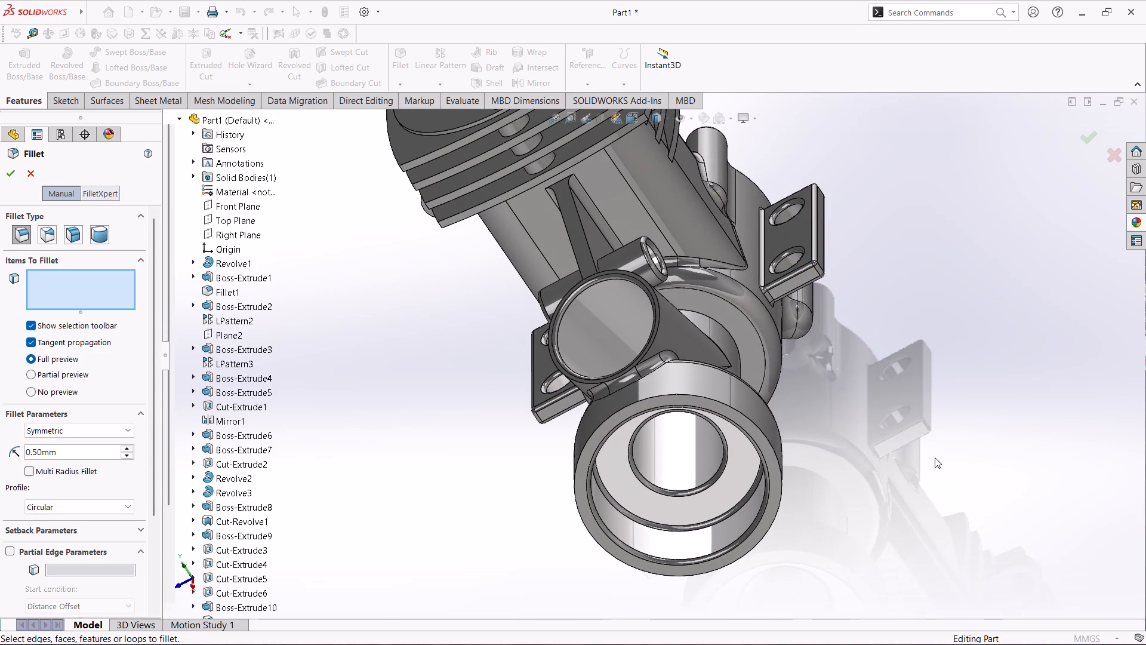
scroll(935, 457, up, 1)
middle_drag(935, 457, 883, 366)
scroll(658, 206, down, 4)
middle_drag(583, 198, 617, 294)
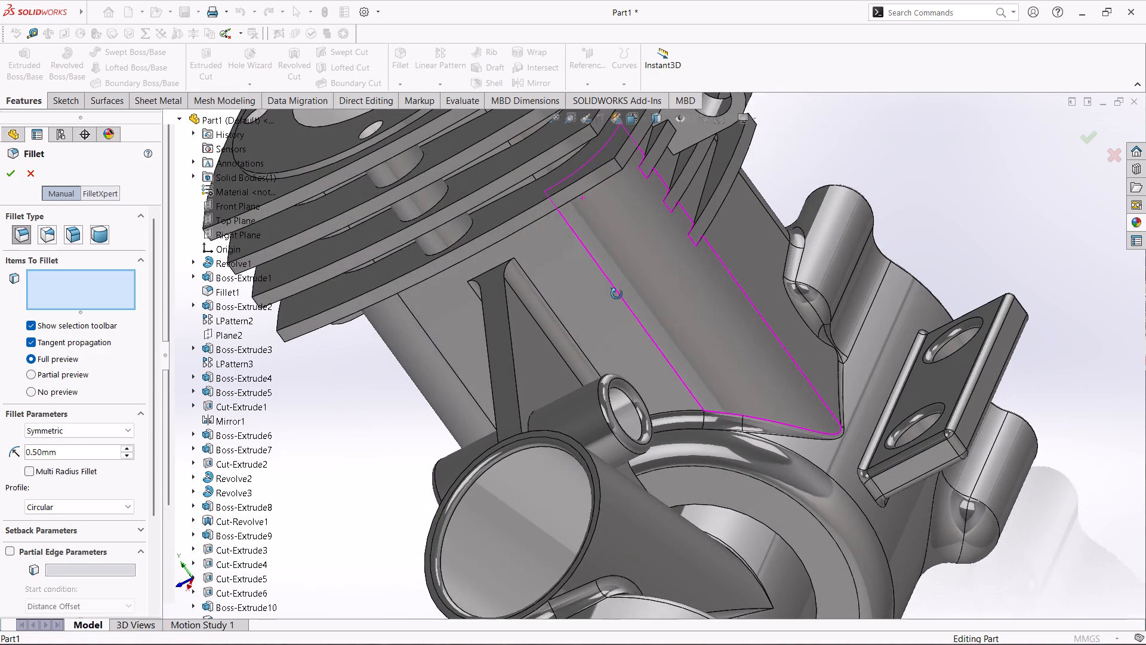
middle_drag(617, 294, 617, 293)
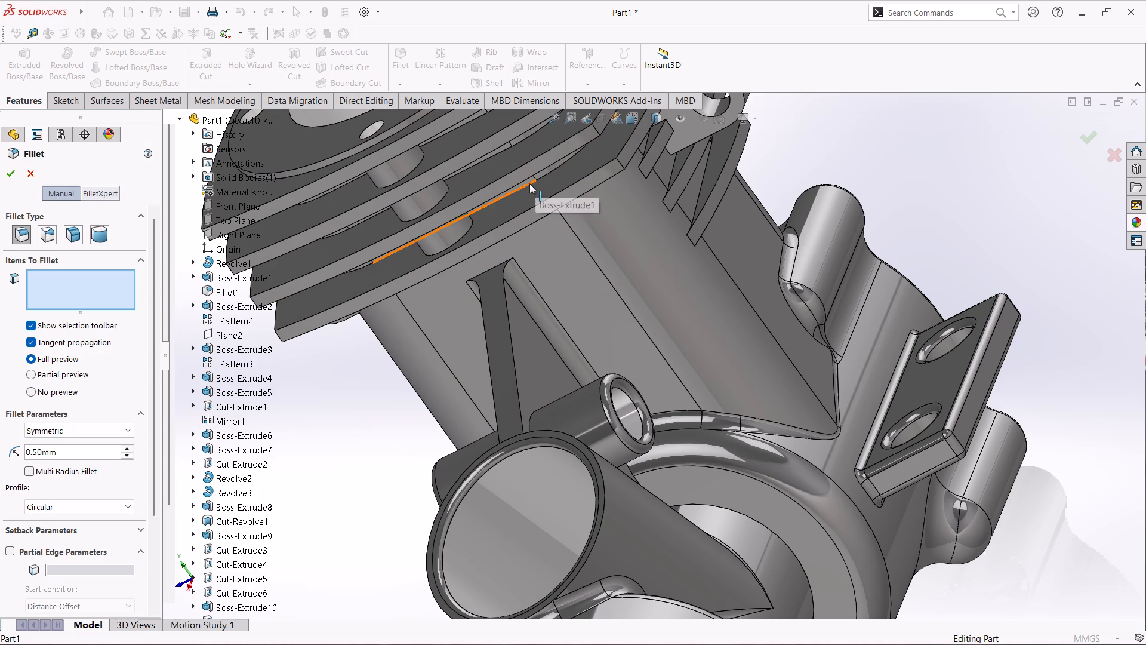
click(522, 187)
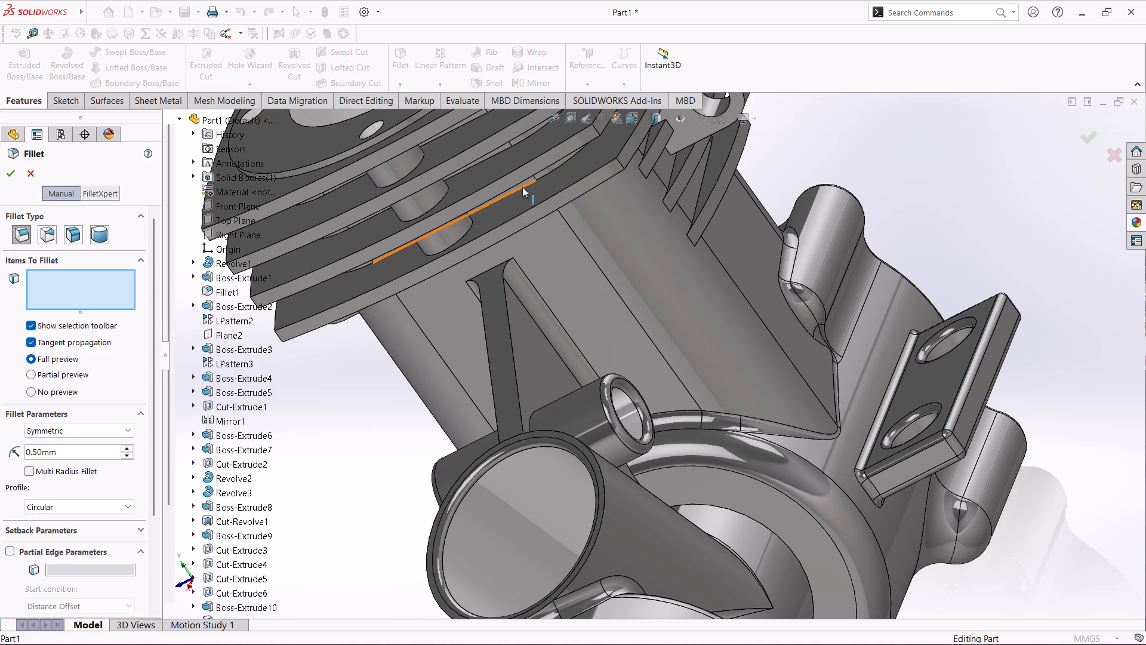
click(469, 167)
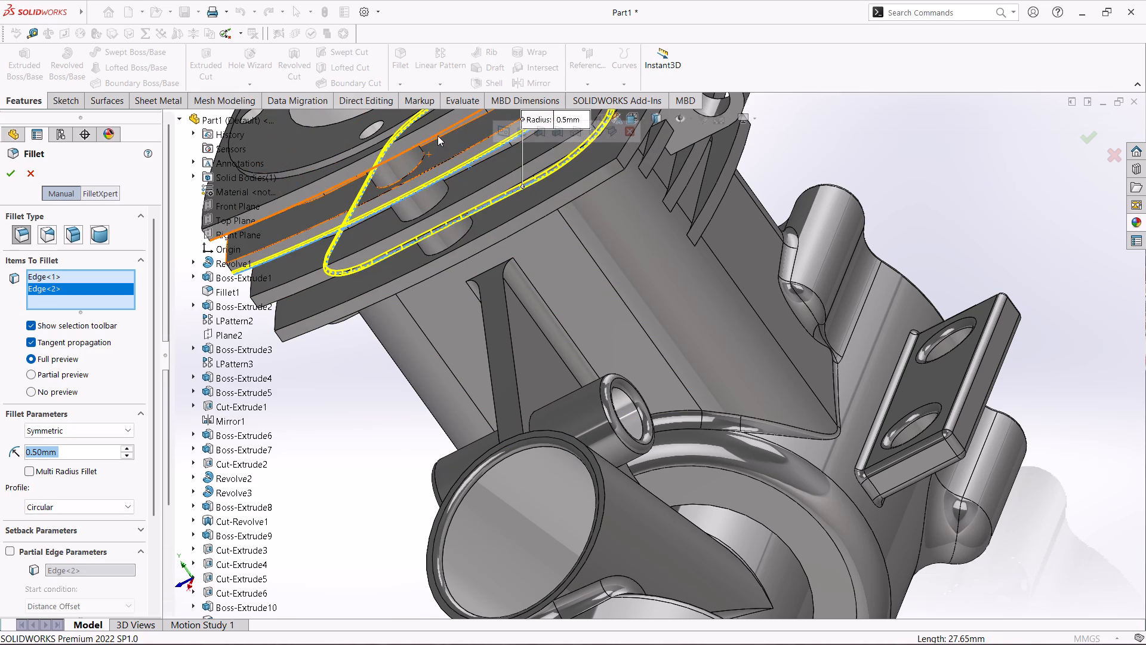
click(441, 137)
Swap the stray outer fin edge for the remaining two edges where the core meets the fins and apply the 0.5 mm fillet.
scroll(446, 143, up, 3)
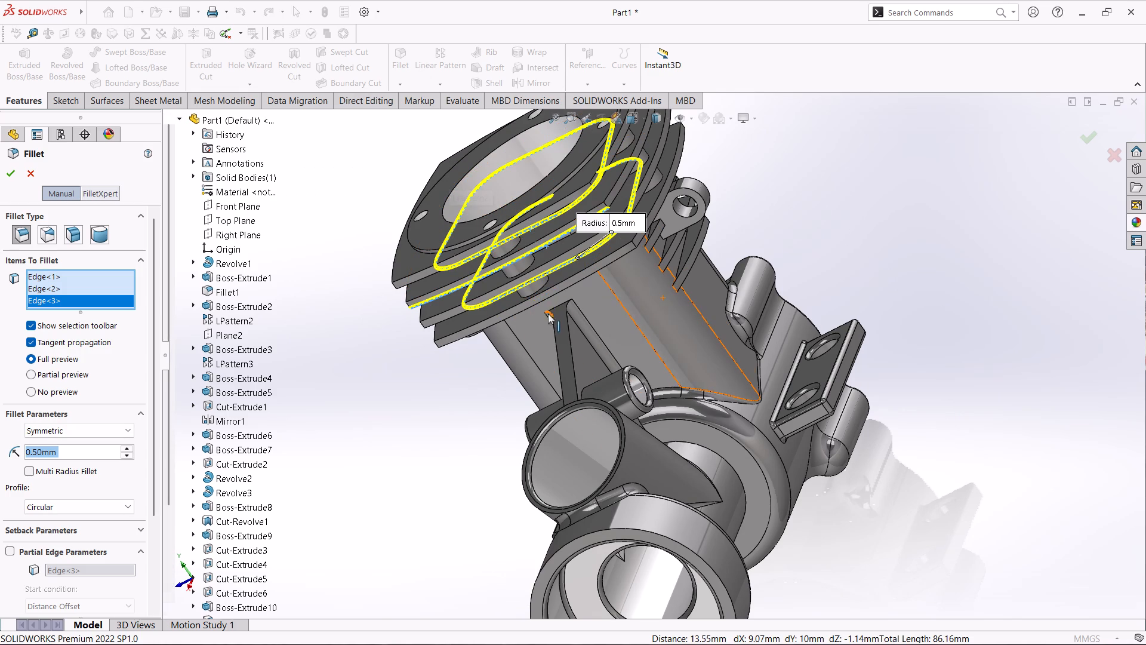
scroll(548, 314, down, 2)
middle_drag(523, 349, 508, 266)
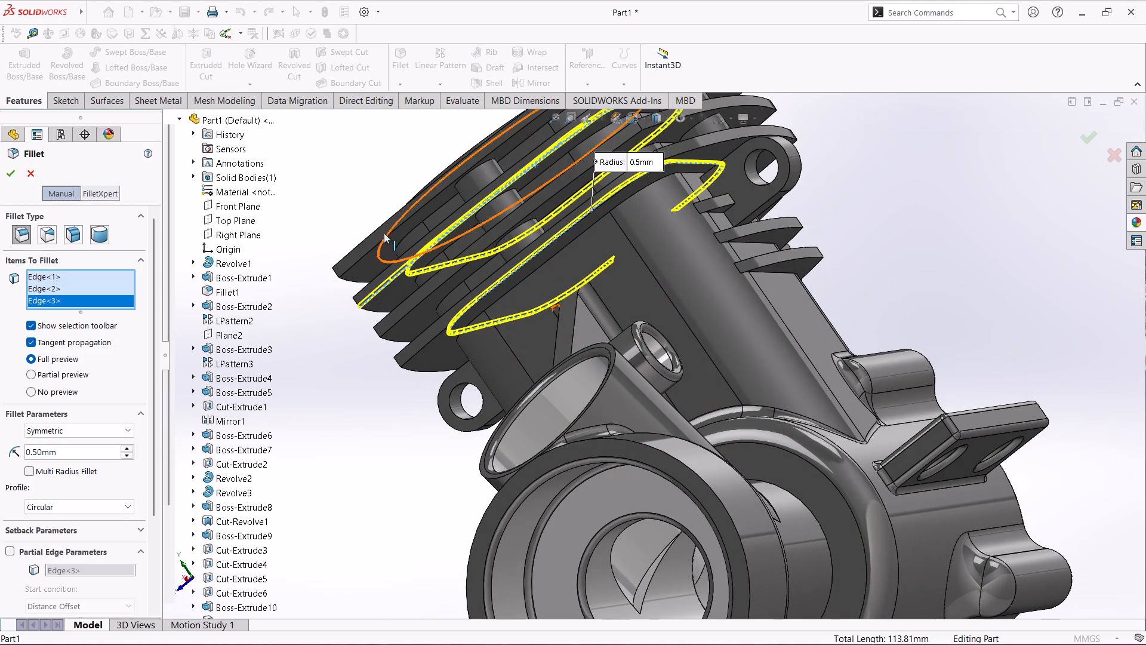
click(398, 272)
middle_drag(451, 279, 458, 293)
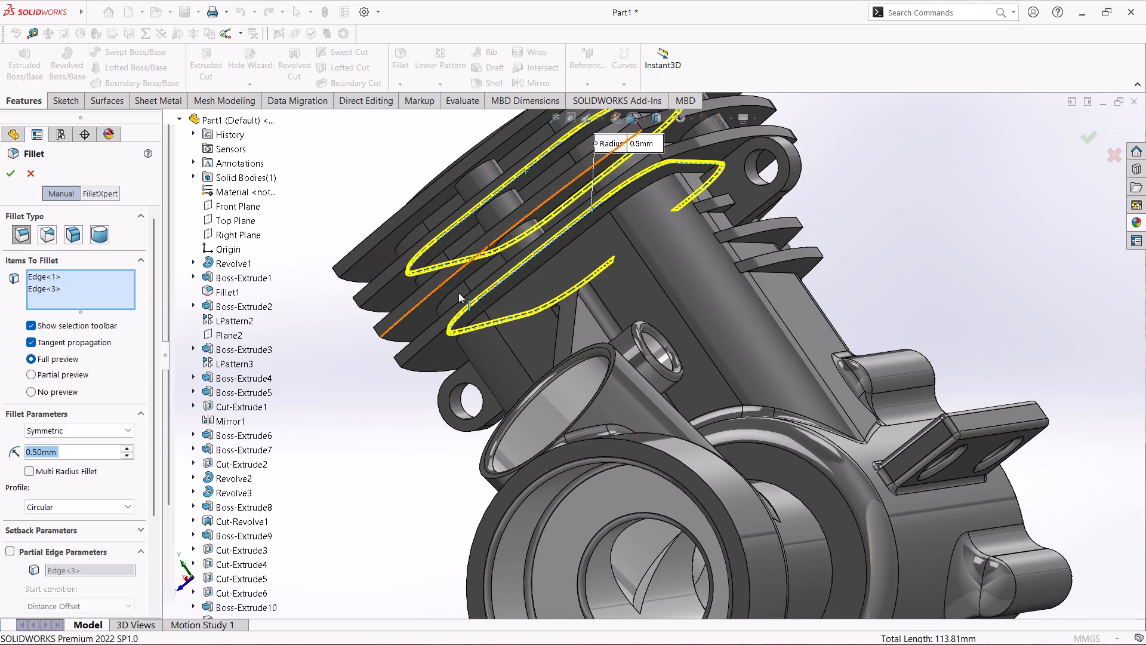
middle_drag(458, 293, 472, 311)
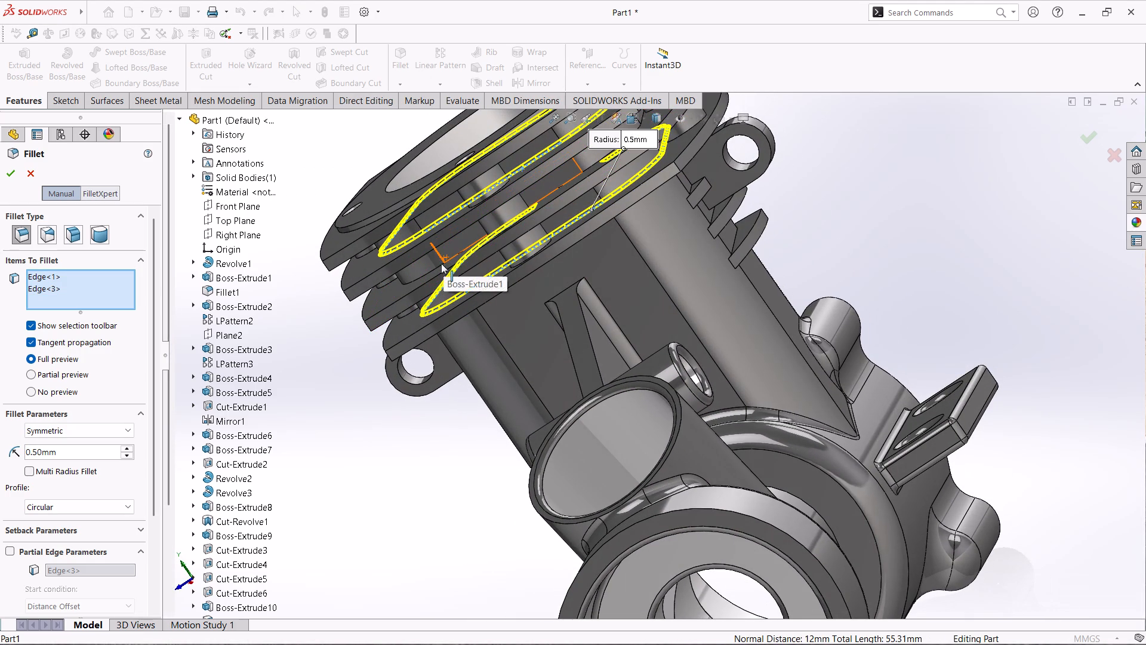
click(433, 271)
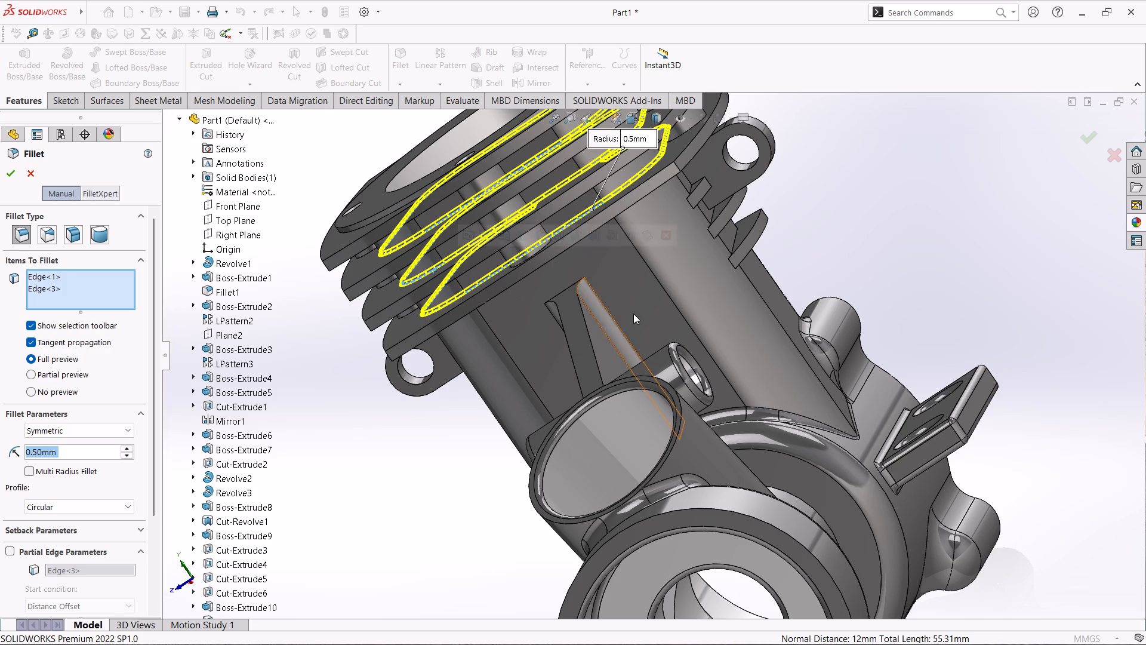
middle_drag(523, 309, 515, 271)
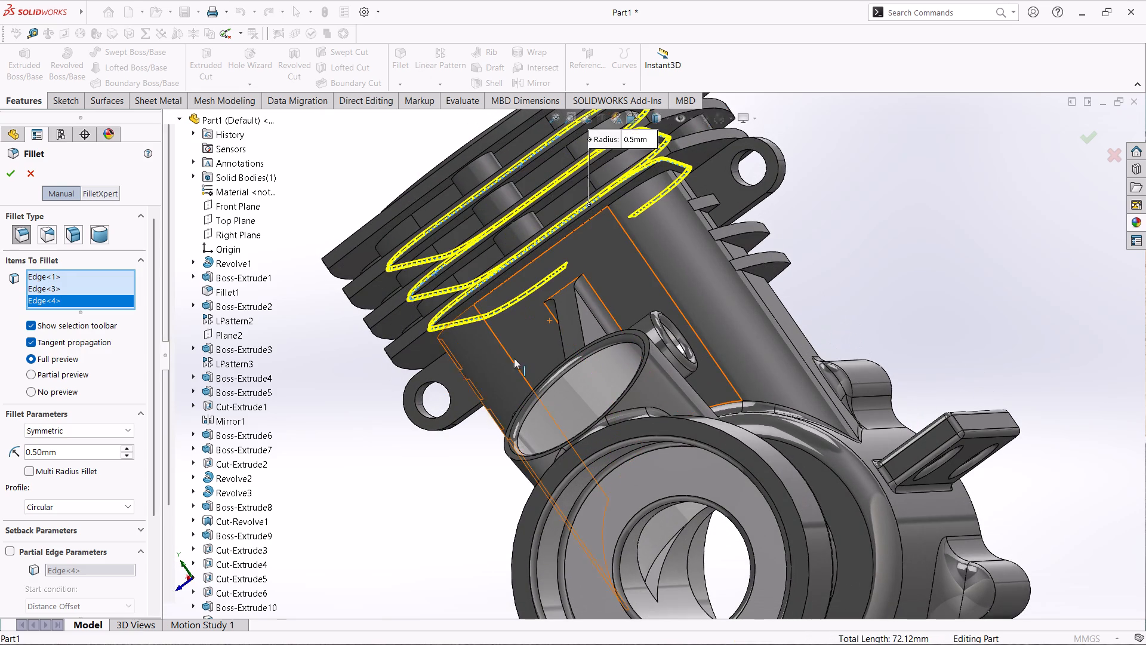
click(464, 311)
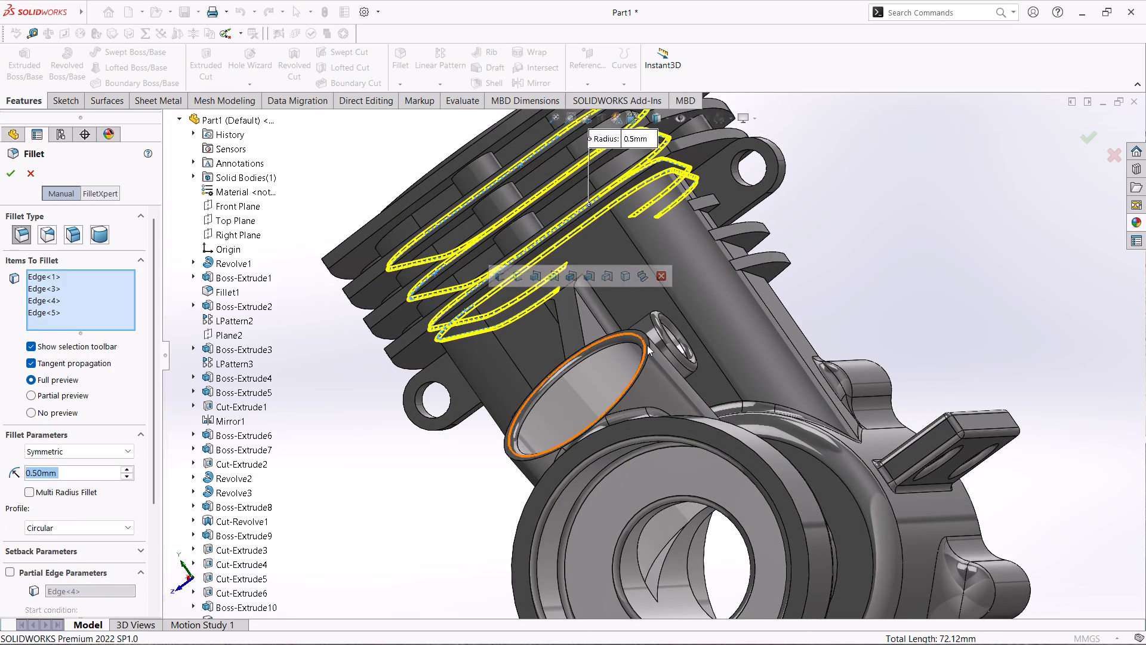
click(12, 176)
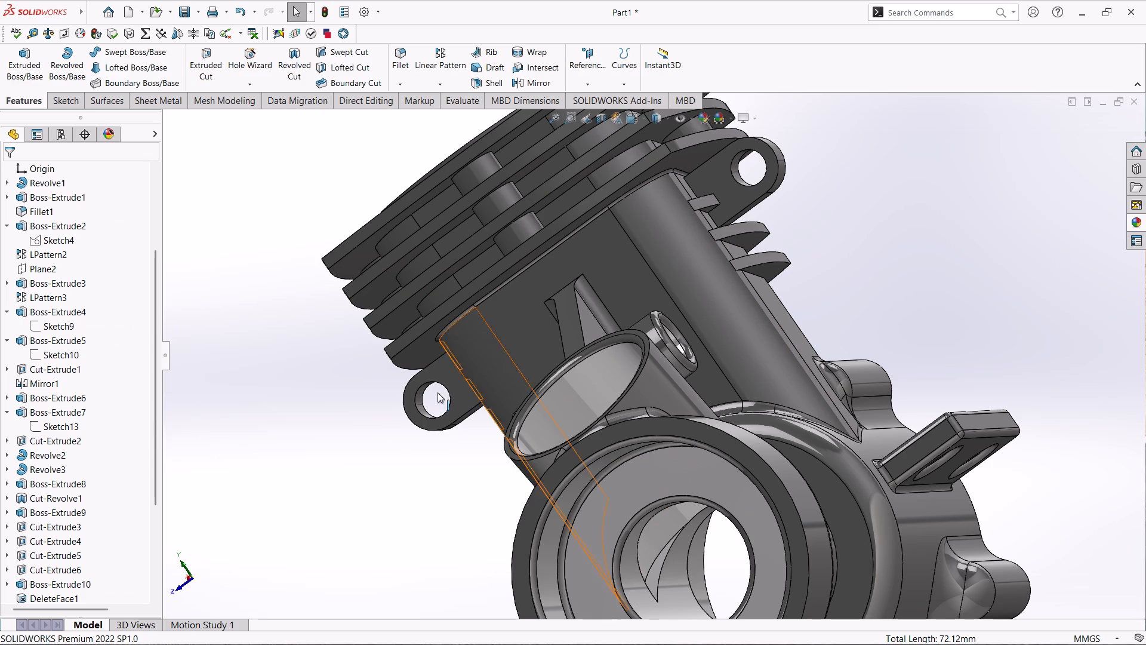
Start a 0.5 mm fillet on the flat faces of the two drilled lugs on the angled tube's side.
click(403, 56)
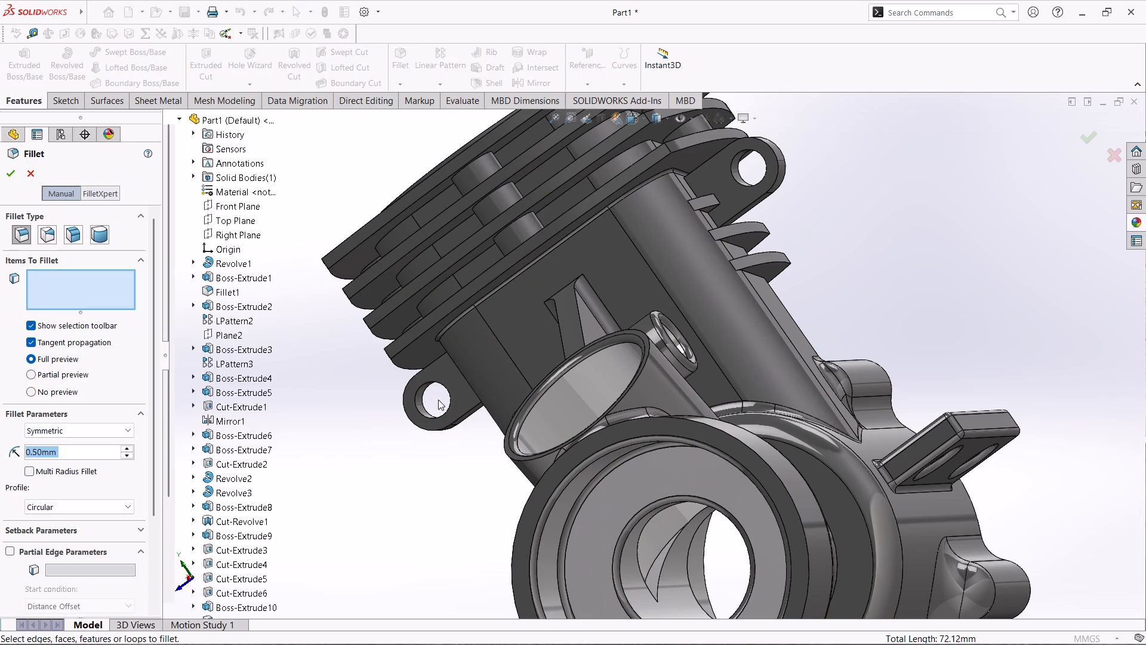
click(463, 400)
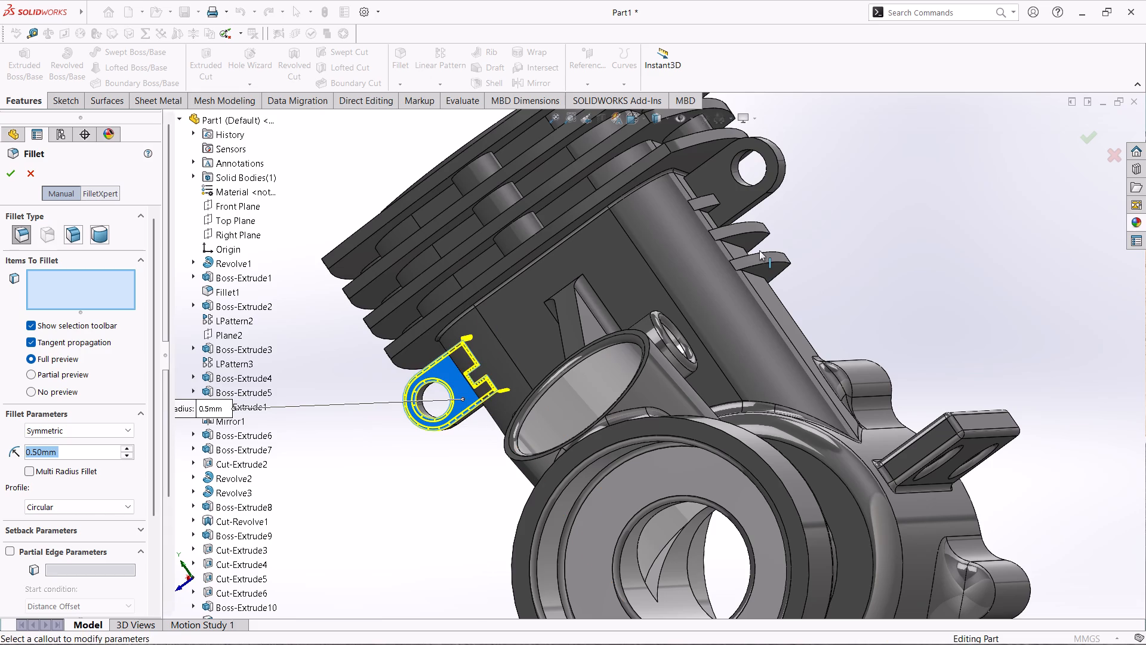
click(745, 185)
click(745, 188)
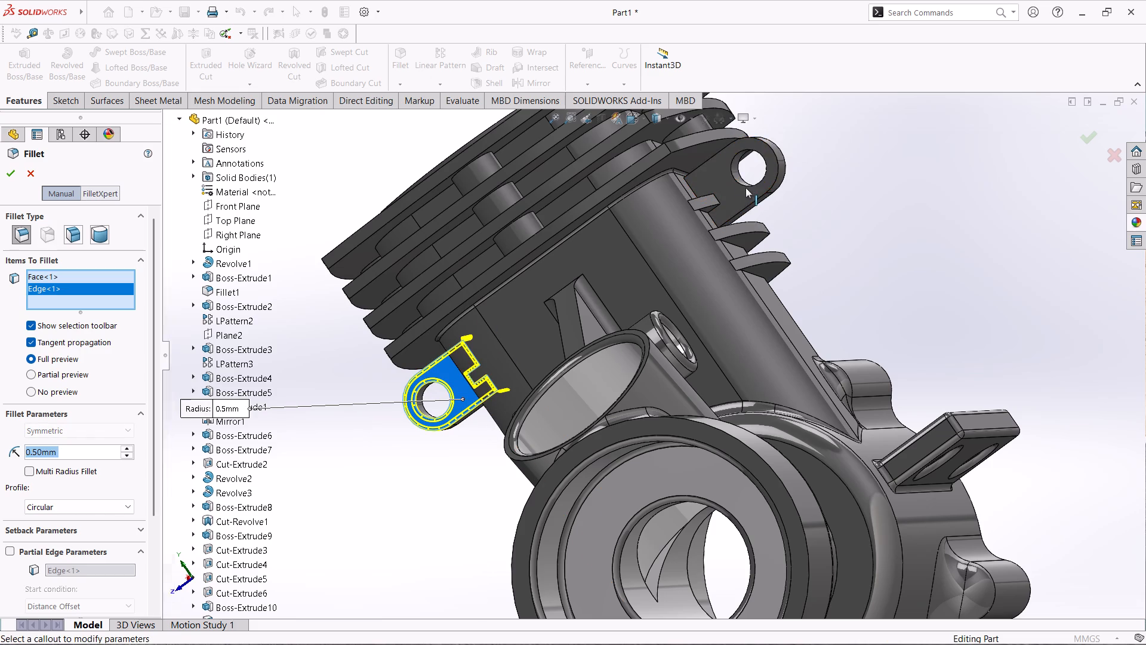
click(731, 198)
Add the opposite flat faces of both drilled lugs to the selection and apply the 0.5 mm fillet.
middle_drag(890, 206, 843, 251)
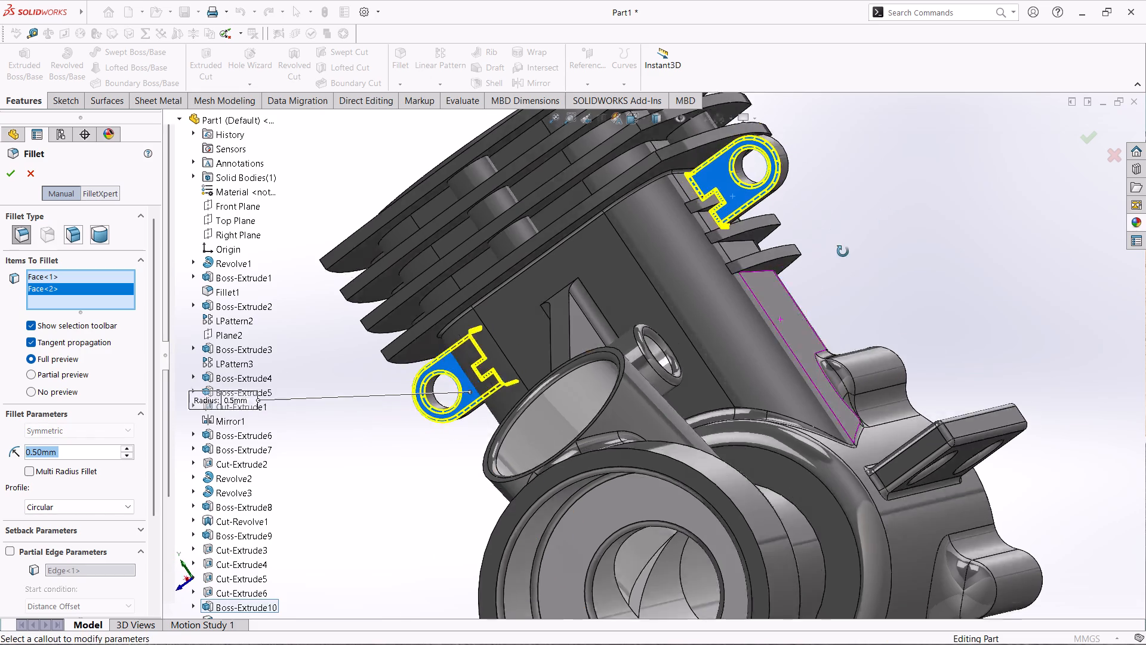
middle_drag(843, 251, 716, 324)
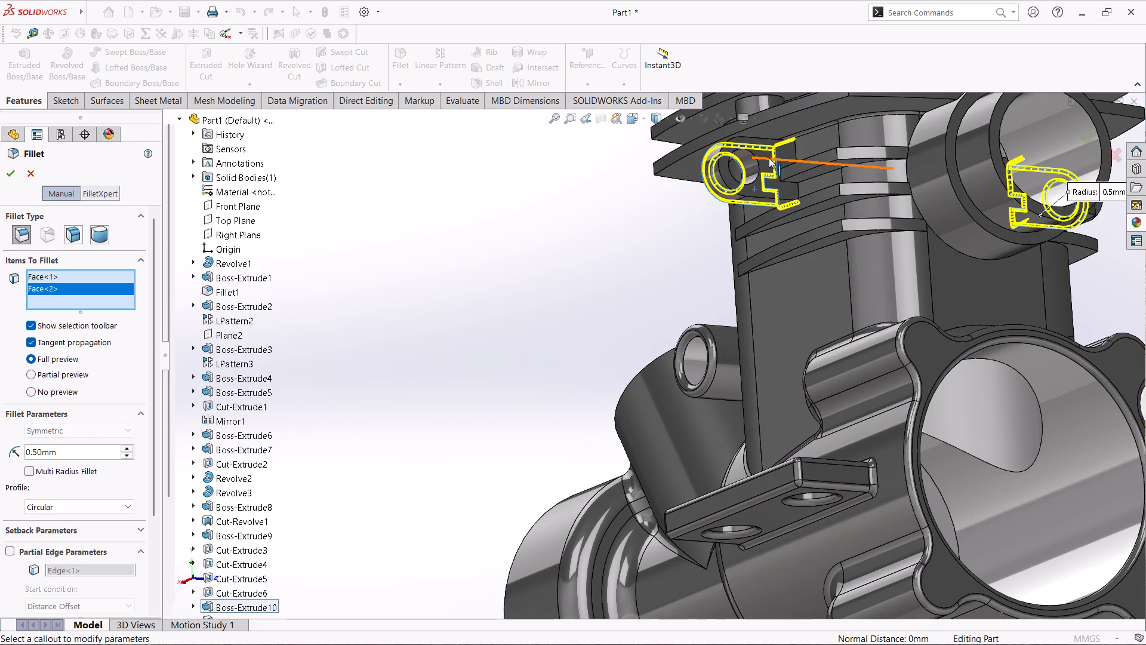
scroll(772, 158, down, 7)
click(695, 248)
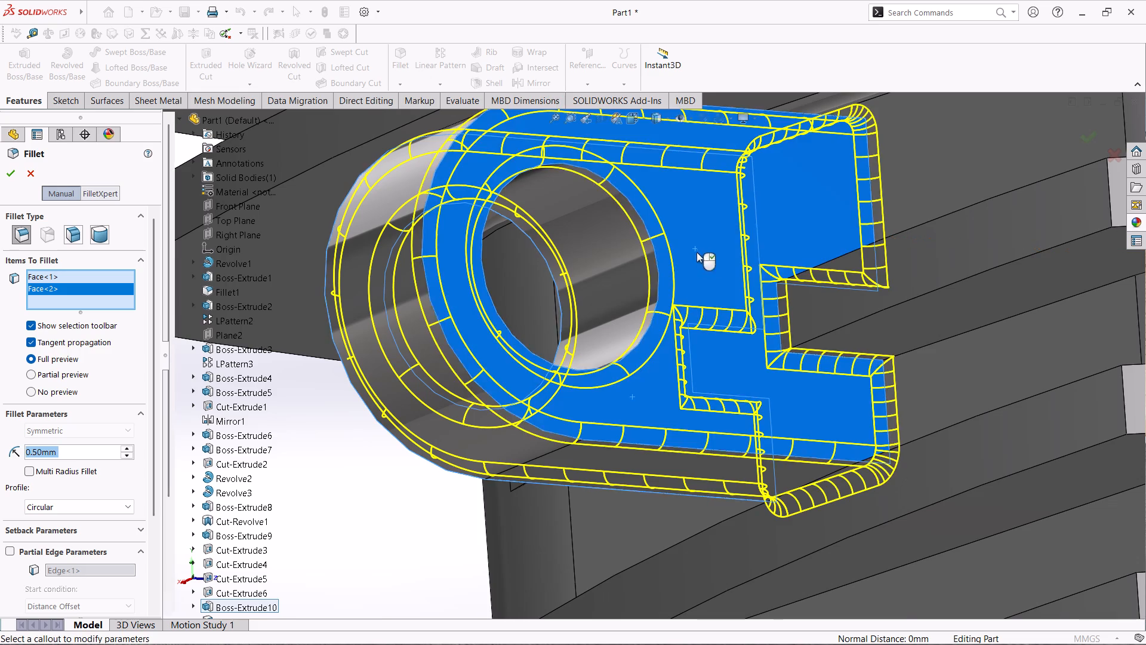
scroll(744, 305, up, 5)
middle_drag(1131, 414, 991, 432)
scroll(994, 422, up, 5)
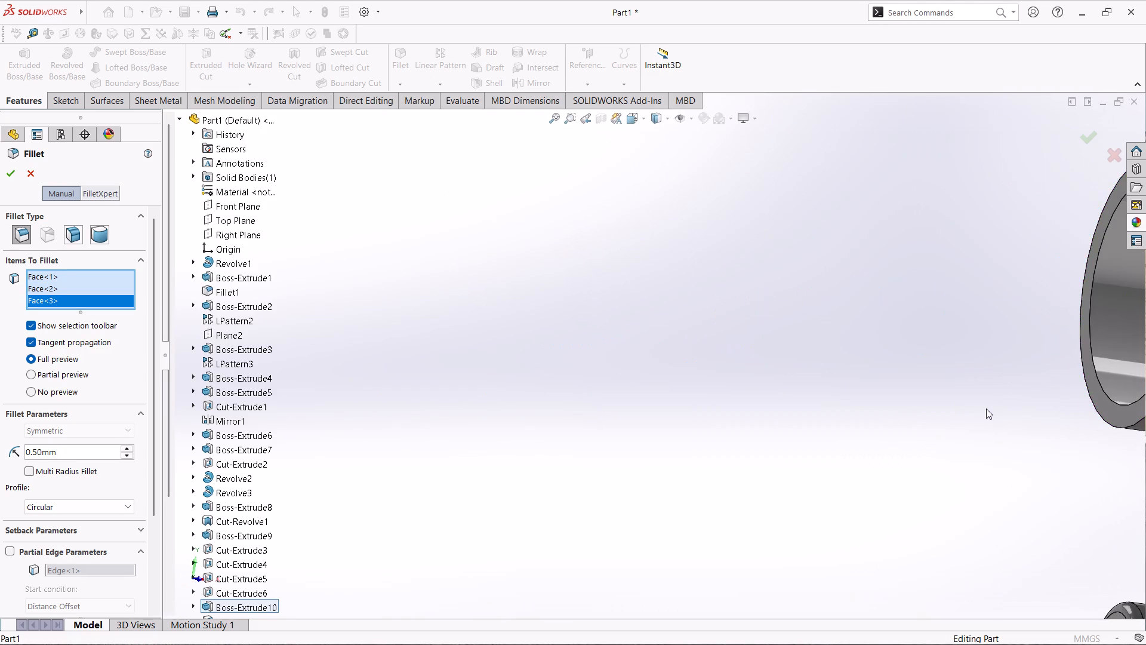
scroll(986, 408, up, 2)
scroll(803, 377, down, 2)
middle_drag(807, 408, 870, 417)
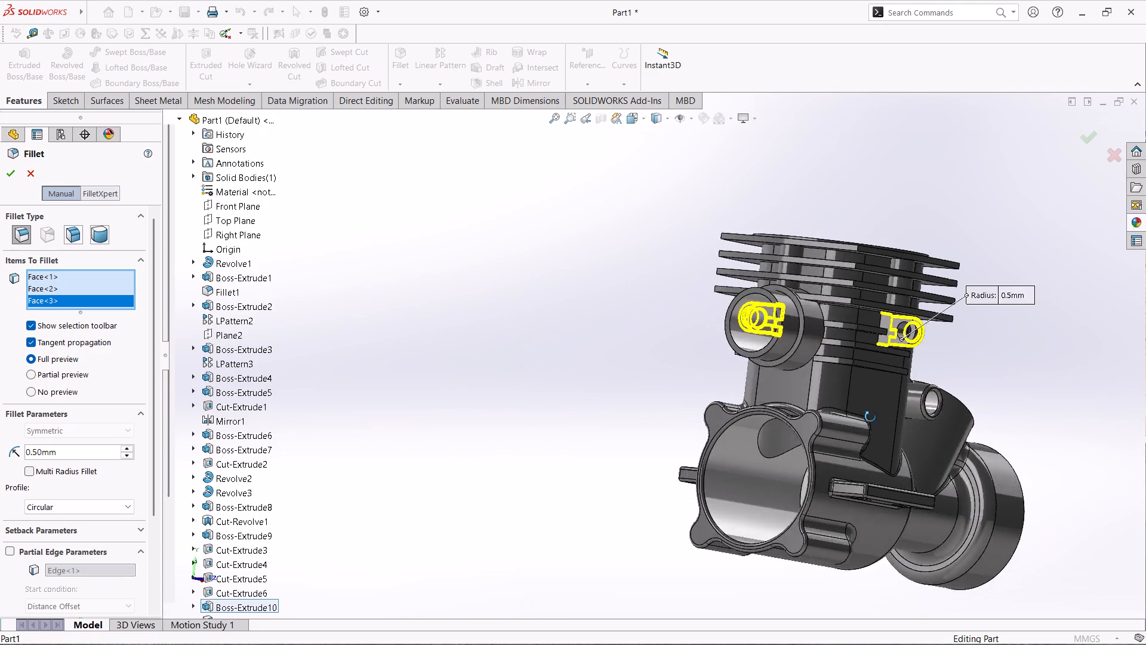
middle_drag(870, 417, 891, 422)
scroll(971, 294, down, 6)
scroll(871, 360, down, 4)
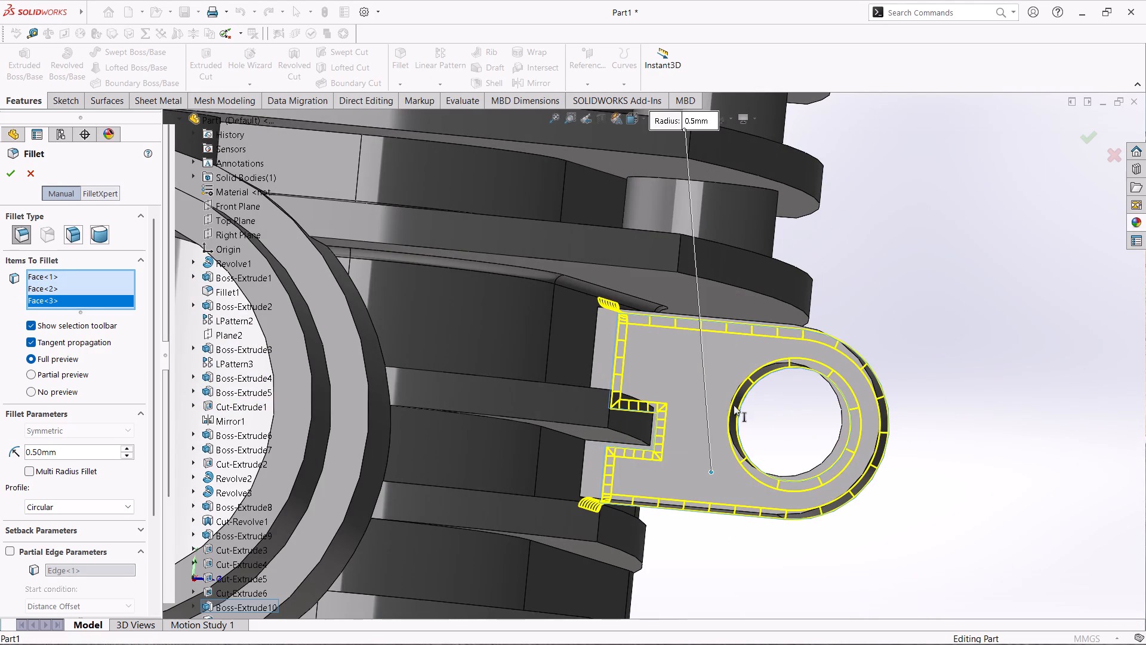
click(687, 390)
scroll(923, 414, down, 1)
scroll(933, 419, up, 6)
scroll(895, 457, up, 3)
click(13, 176)
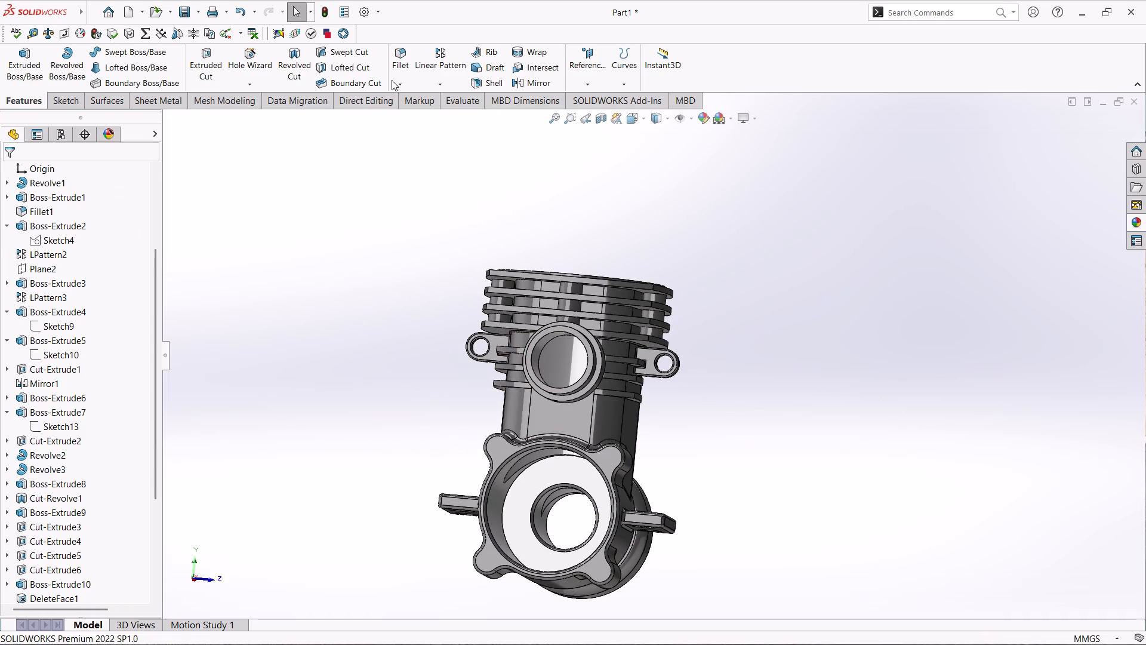
Apply a 0.5 mm fillet to the narrow sloping face of the triangular web between the finned cylinder and the angled tube.
click(398, 59)
middle_drag(688, 435, 692, 517)
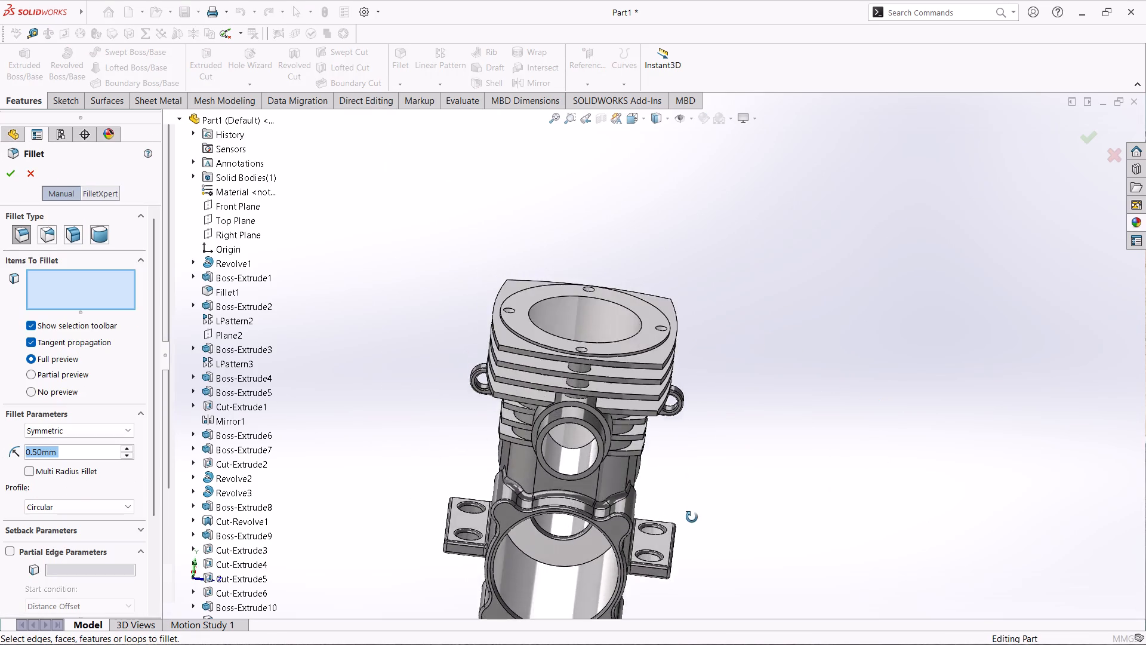
middle_drag(692, 517, 558, 643)
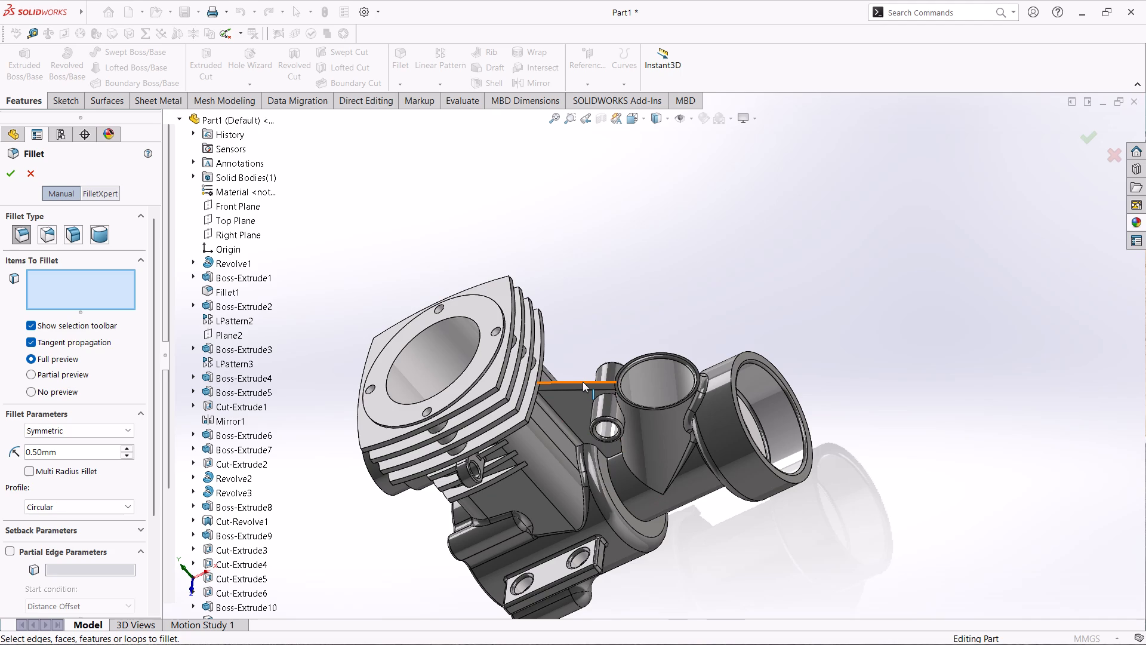
click(582, 386)
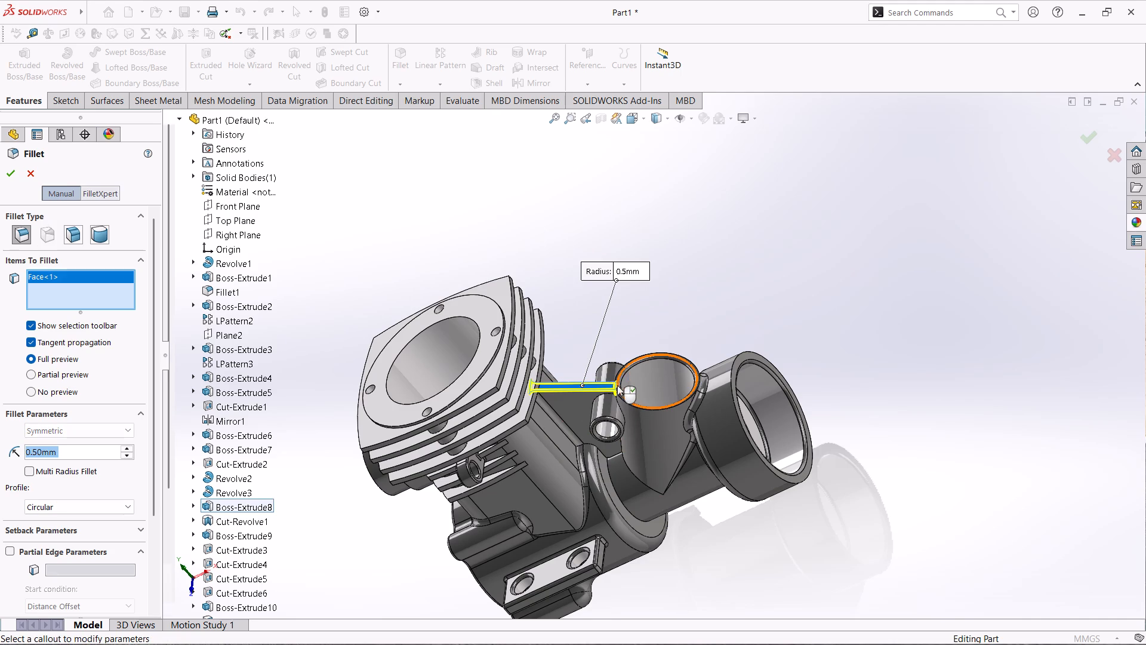
click(620, 373)
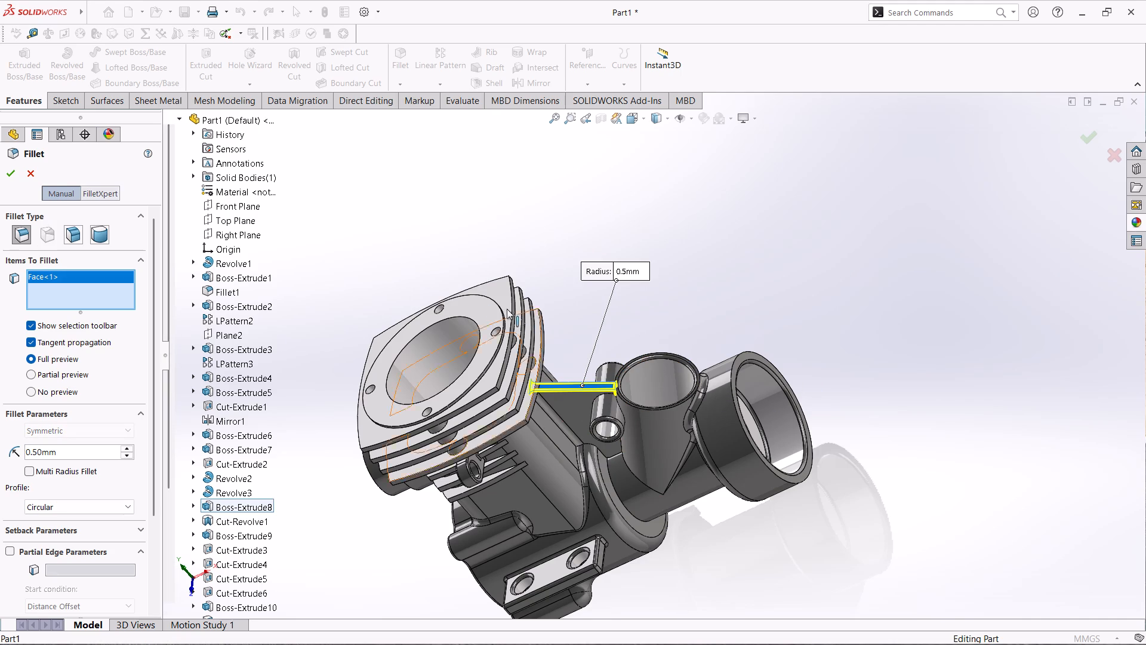
click(7, 178)
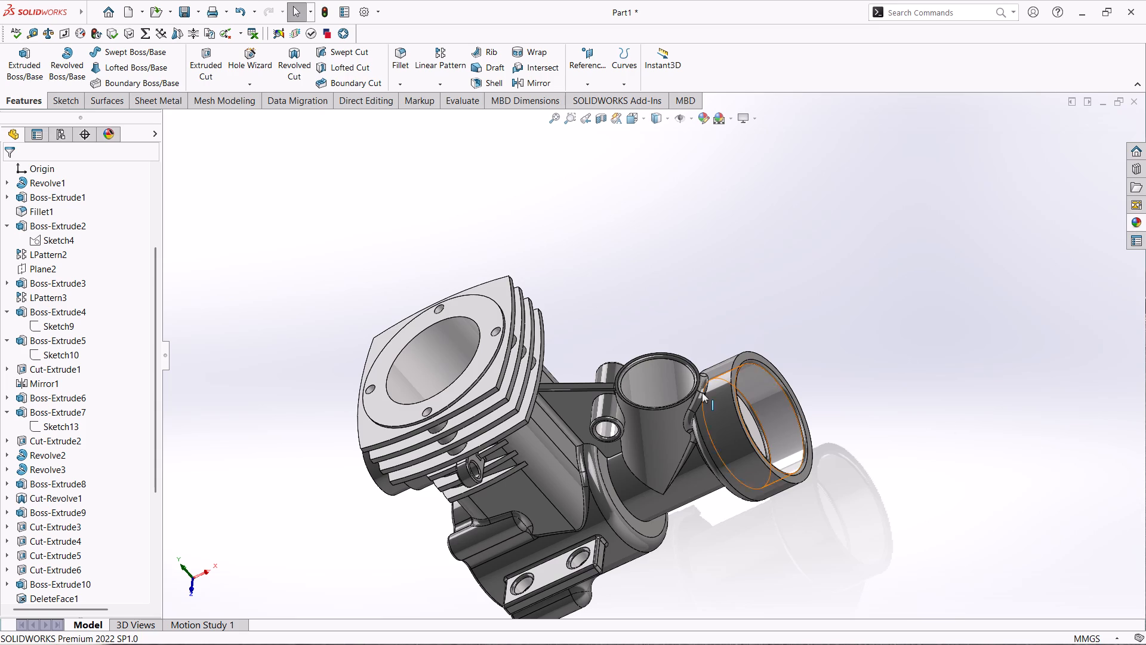
Show the engine body in the isometric view and inspect it from the side.
click(668, 117)
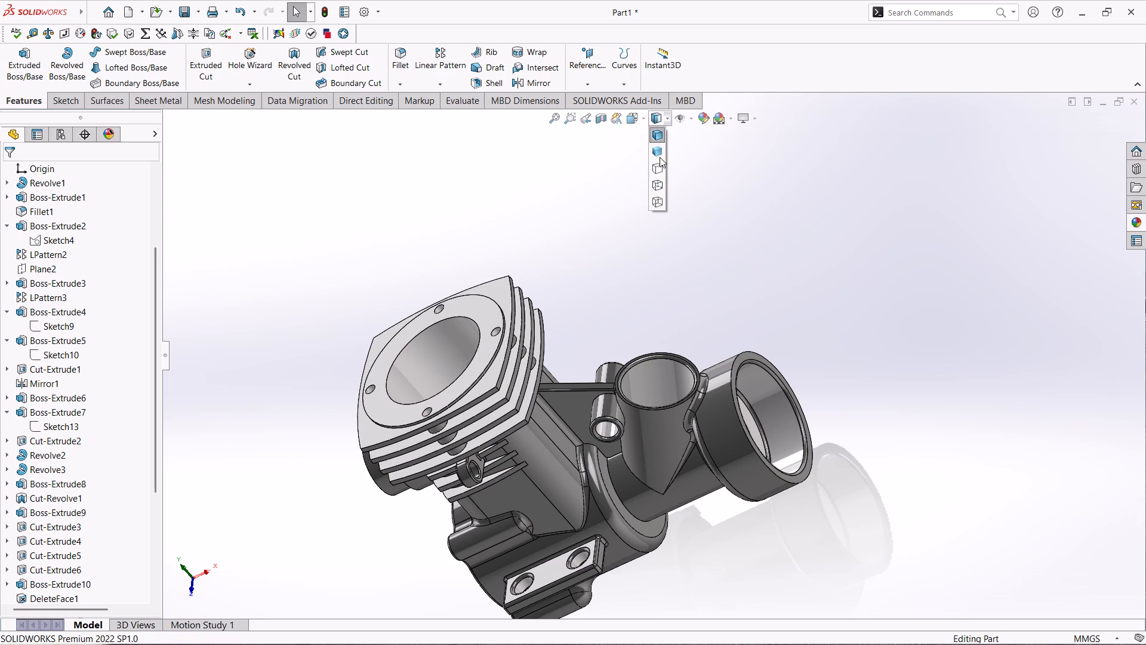
click(640, 121)
click(640, 121)
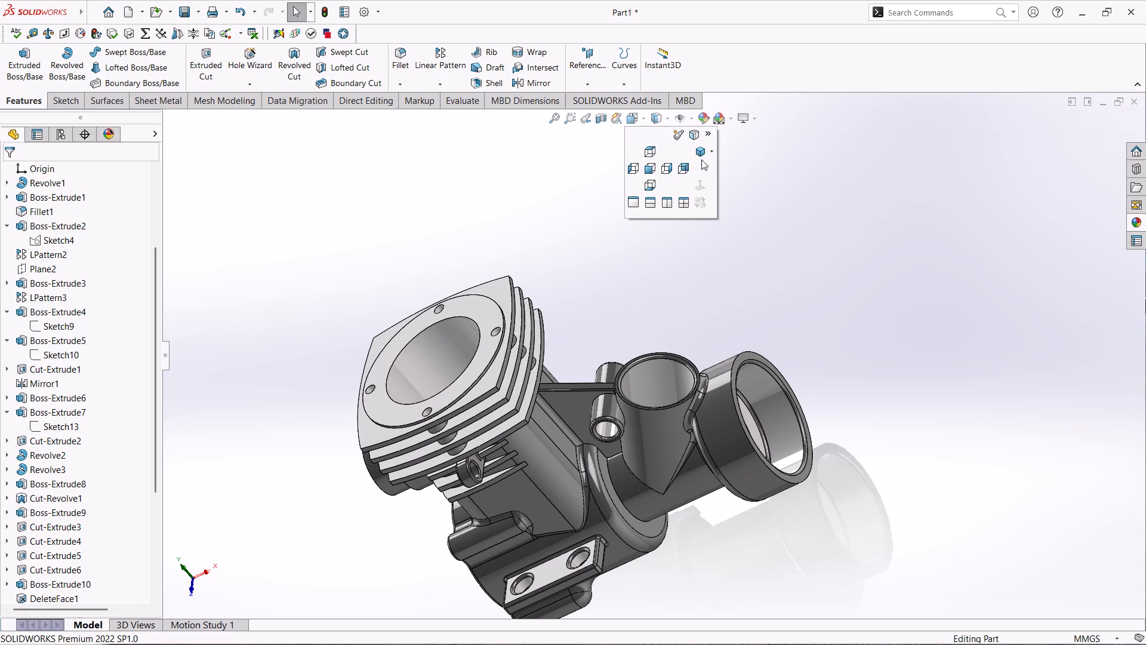
click(703, 154)
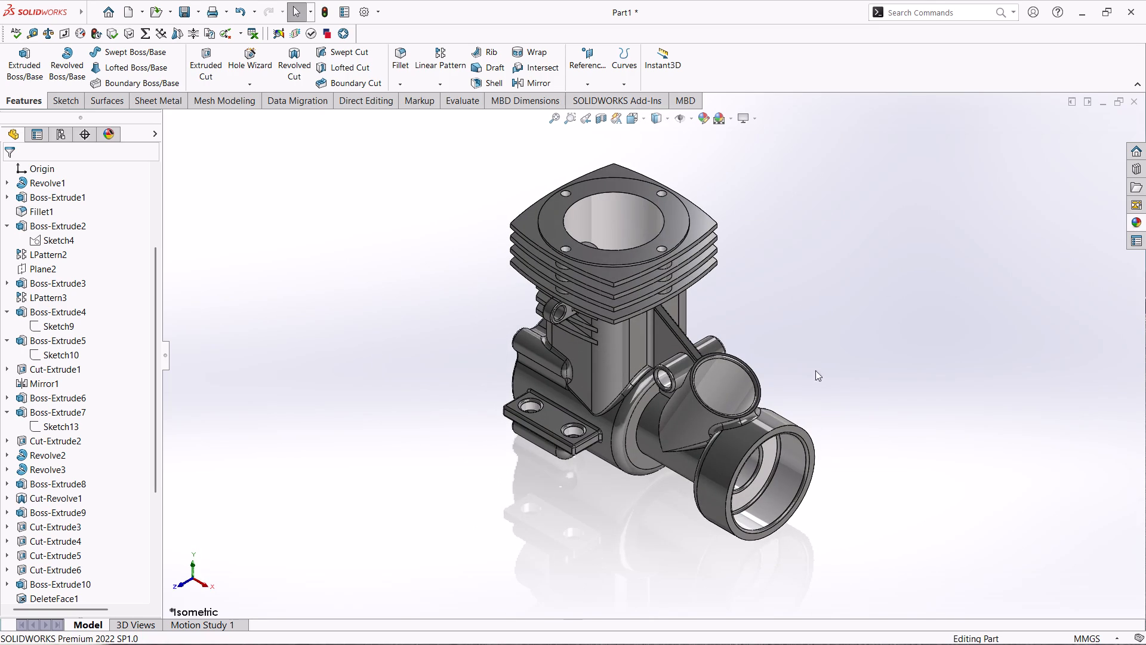
middle_drag(843, 366, 863, 297)
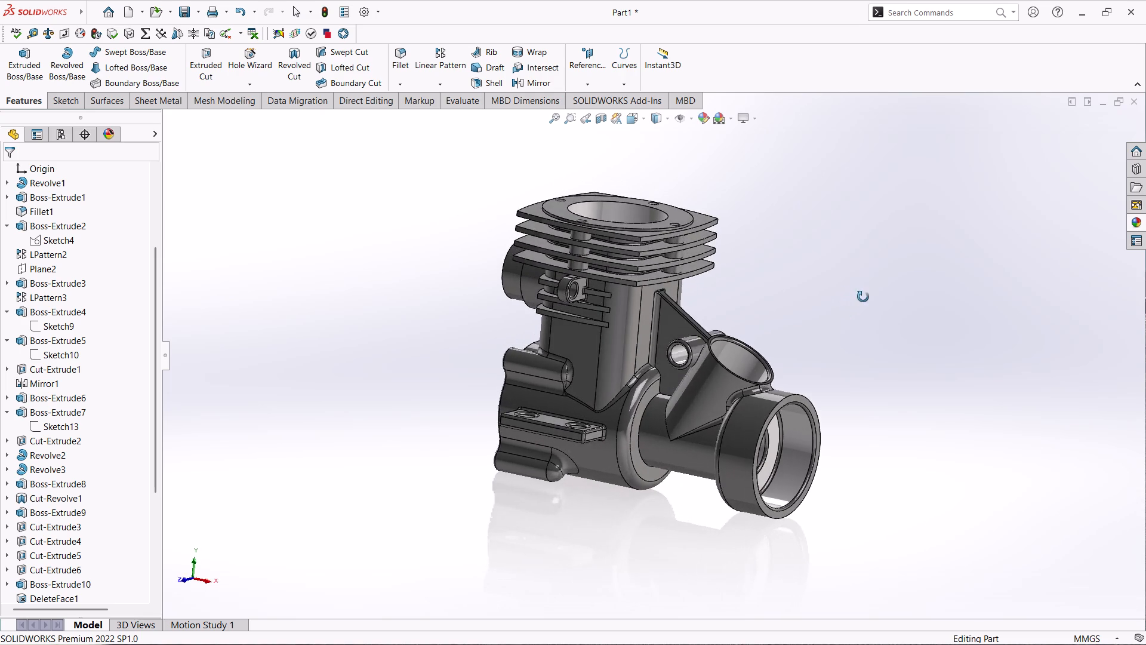
Save the part as a SOLIDWORKS Part named "Engine Covering" in the TVN folder.
middle_drag(863, 297, 880, 303)
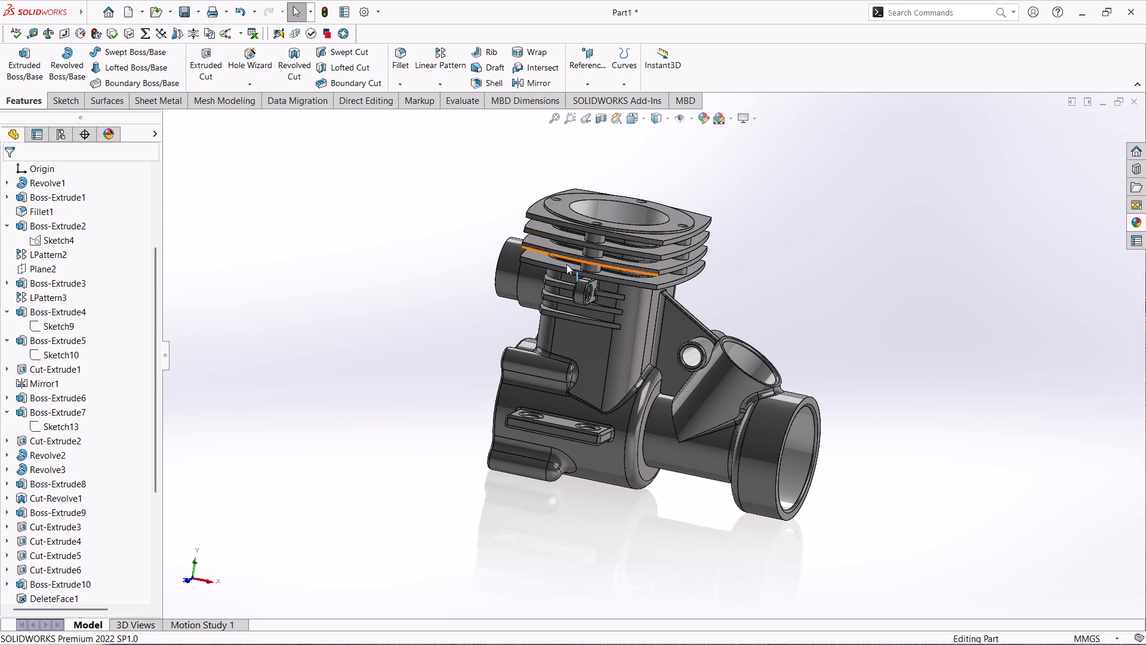
key(ctrl+s)
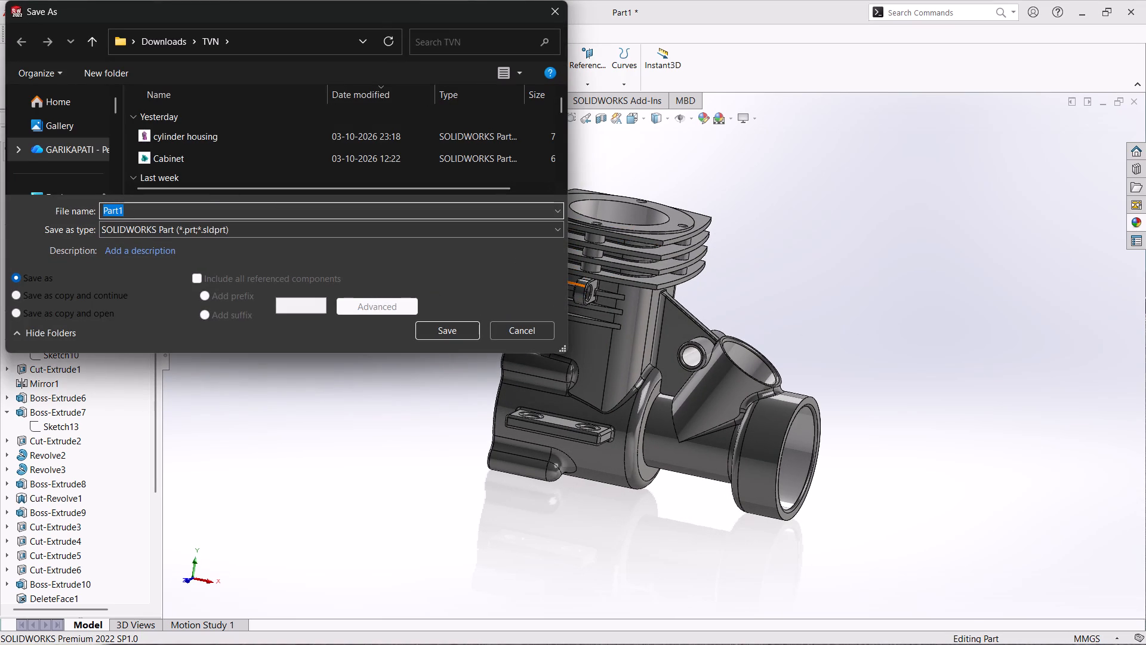
text(eNGINE c)
text(OVERING)
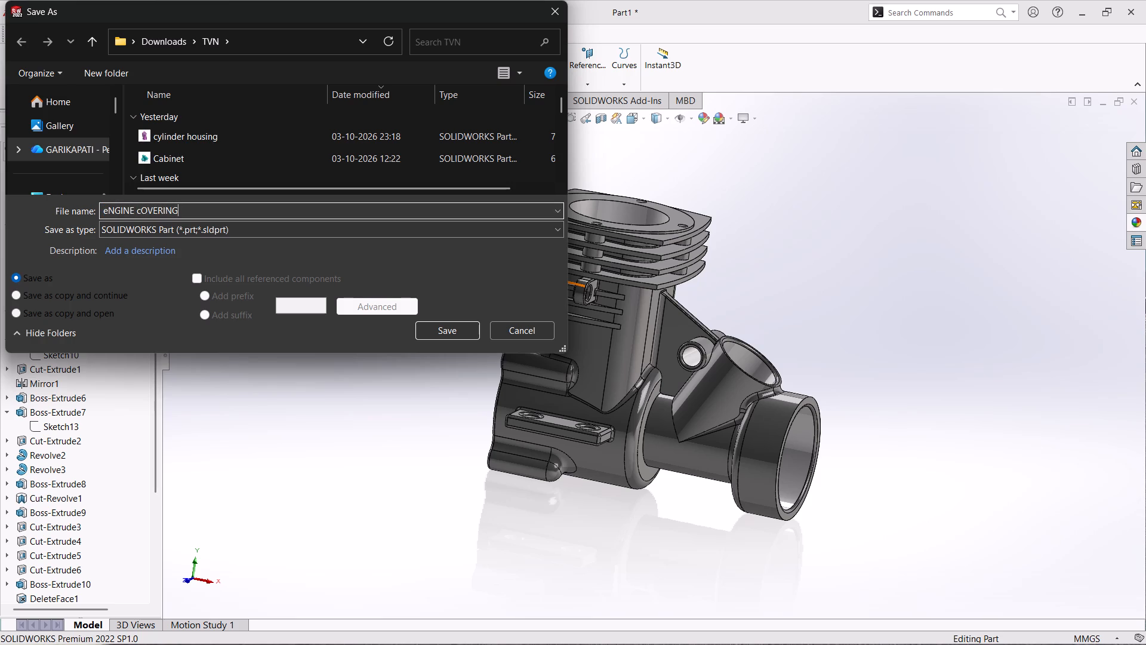
key(BackSpace)
key(BackSpace)
key(BackSpace)
key(BackSpace)
key(BackSpace)
key(BackSpace)
key(BackSpace)
key(BackSpace)
key(BackSpace)
key(BackSpace)
key(BackSpace)
key(BackSpace)
key(BackSpace)
key(BackSpace)
key(BackSpace)
key(BackSpace)
key(BackSpace)
key(BackSpace)
key(BackSpace)
key(BackSpace)
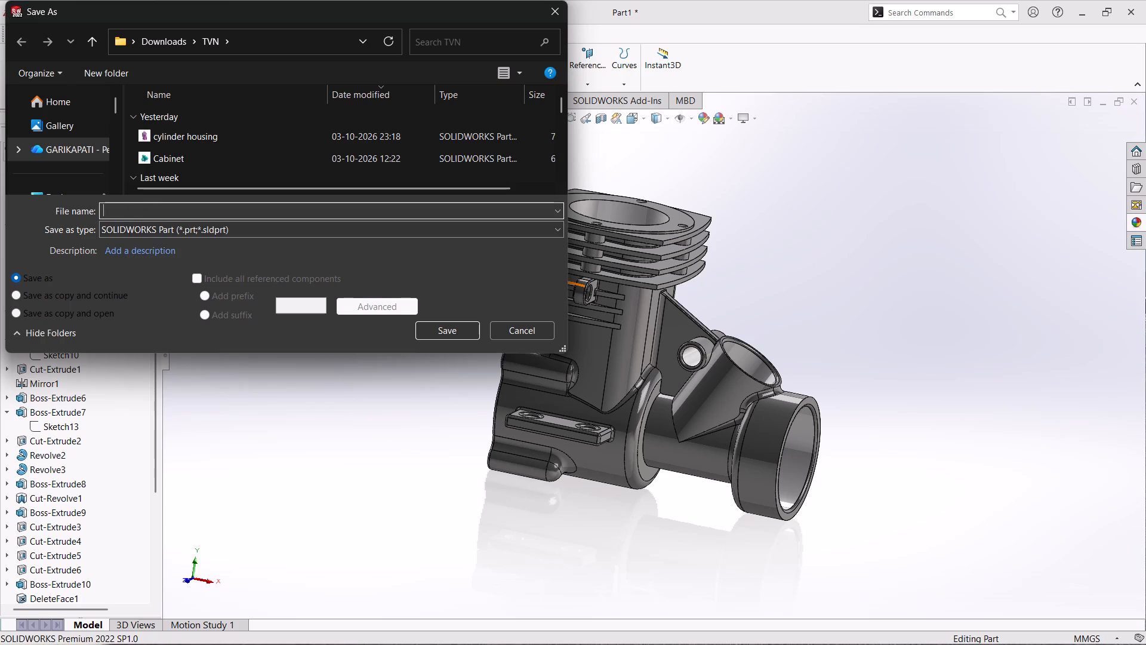
key(shift+c)
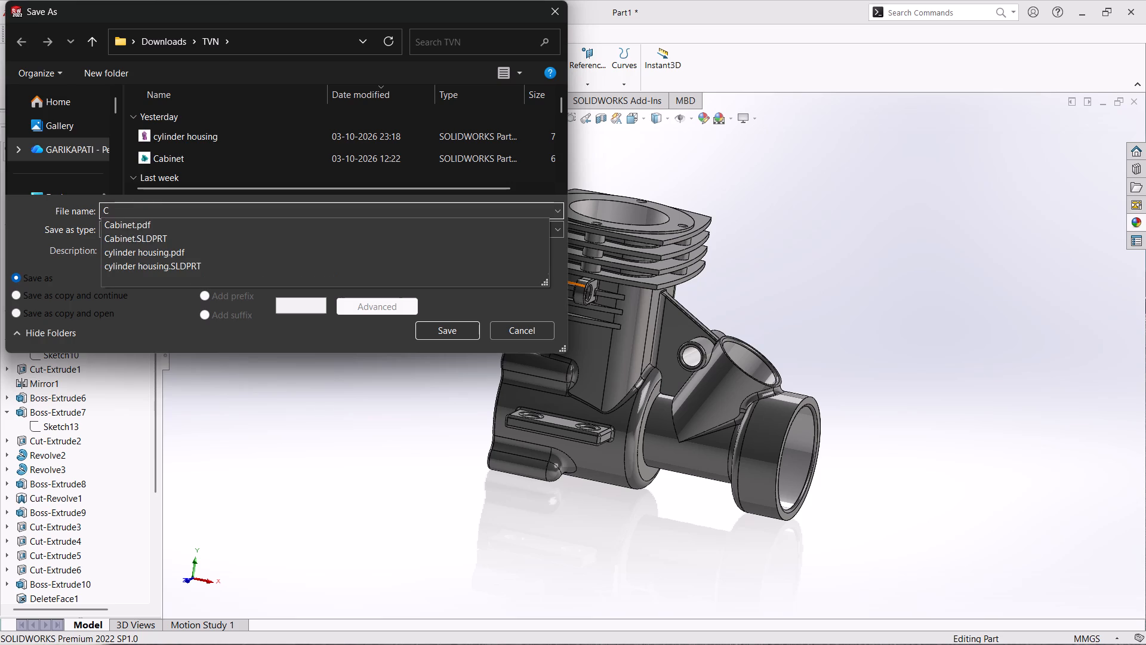
key(BackSpace)
text(Engine)
key(space)
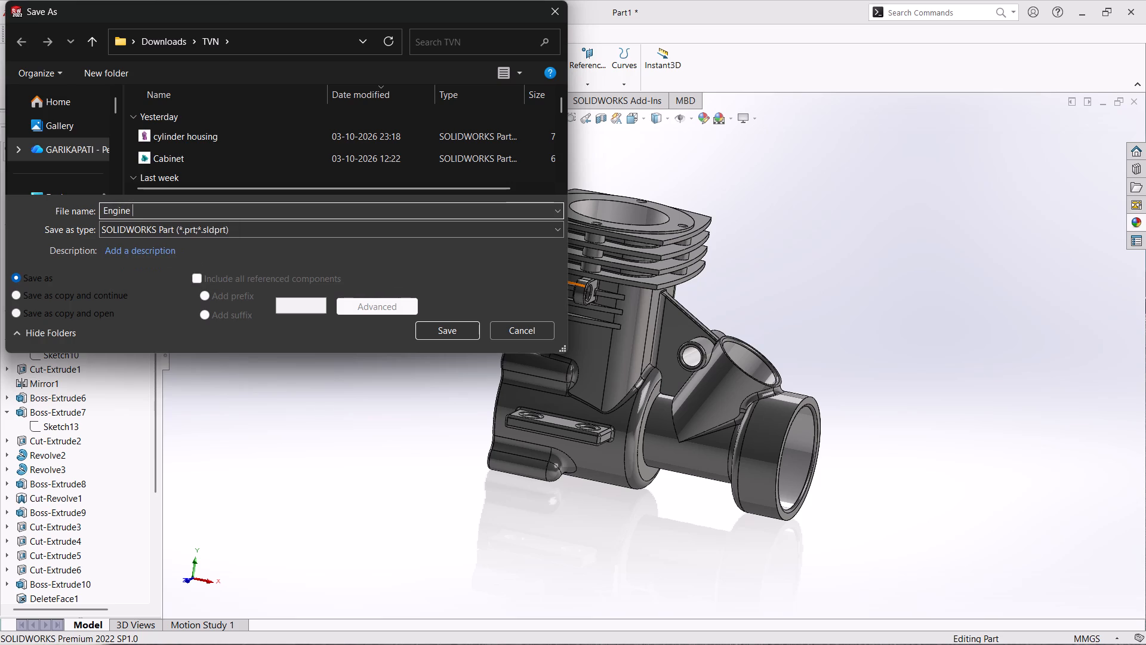
text(Con)
key(BackSpace)
text(vering)
key(space)
click(463, 330)
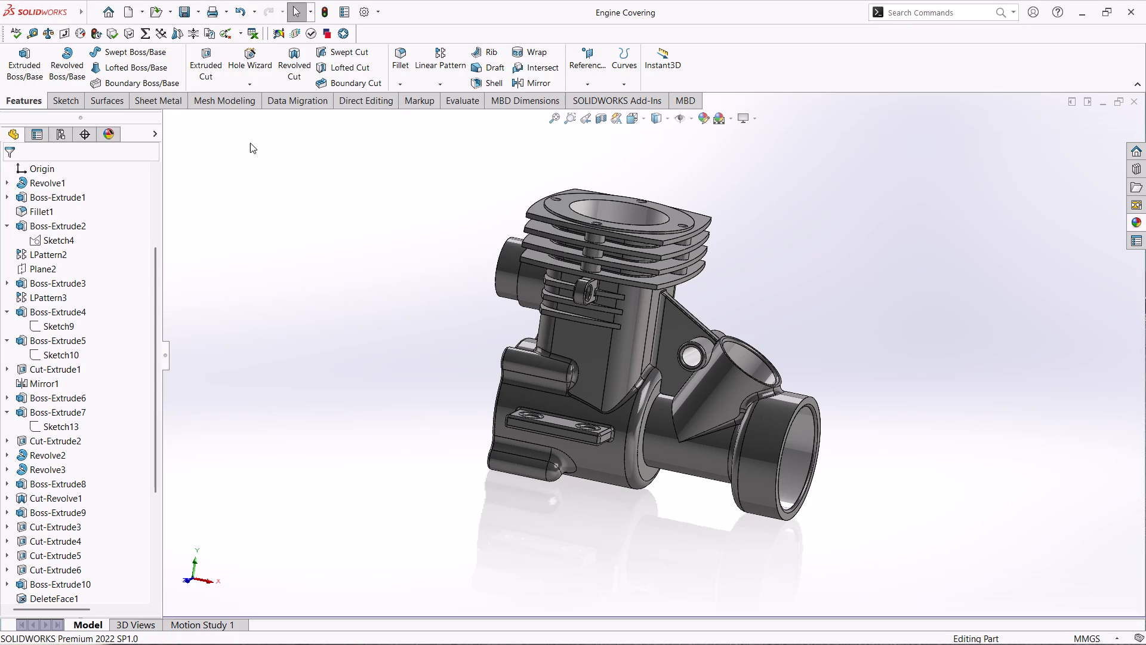
Save a copy of the engine part as an Adobe PDF named "Engine Covering" in the TVN folder.
click(199, 13)
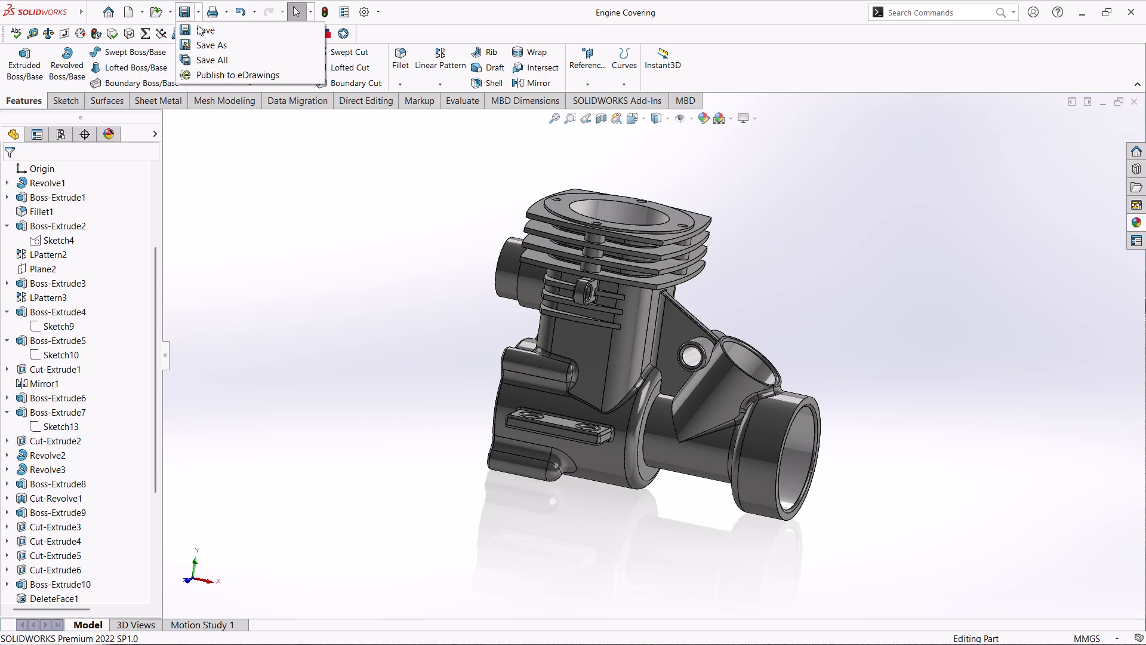
click(201, 47)
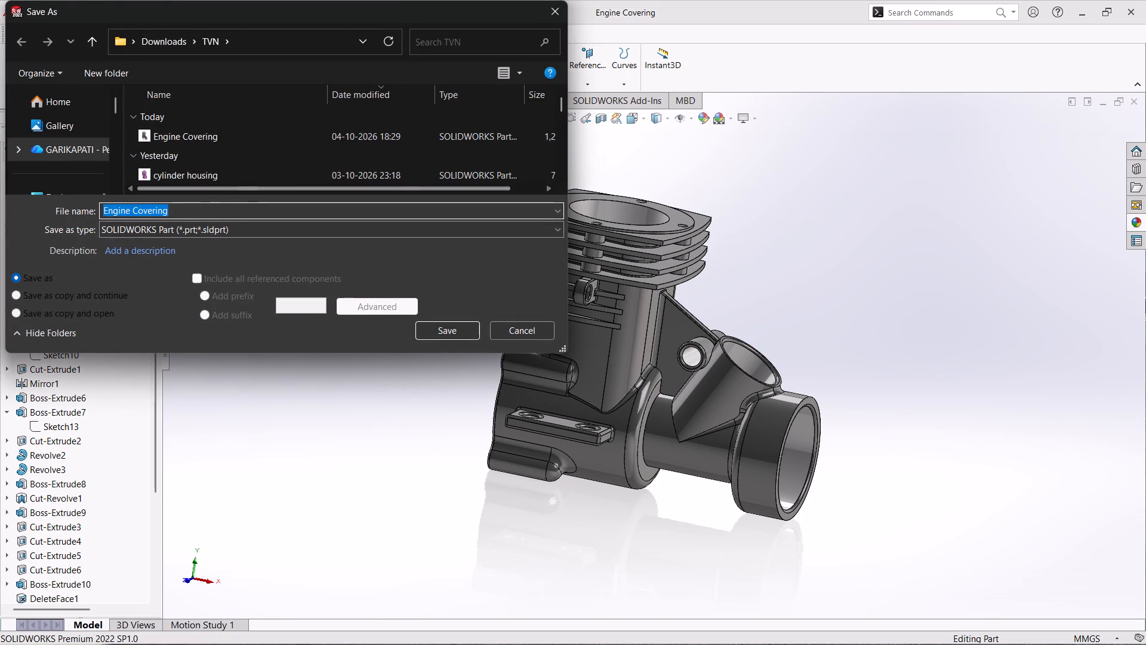
click(198, 211)
click(199, 231)
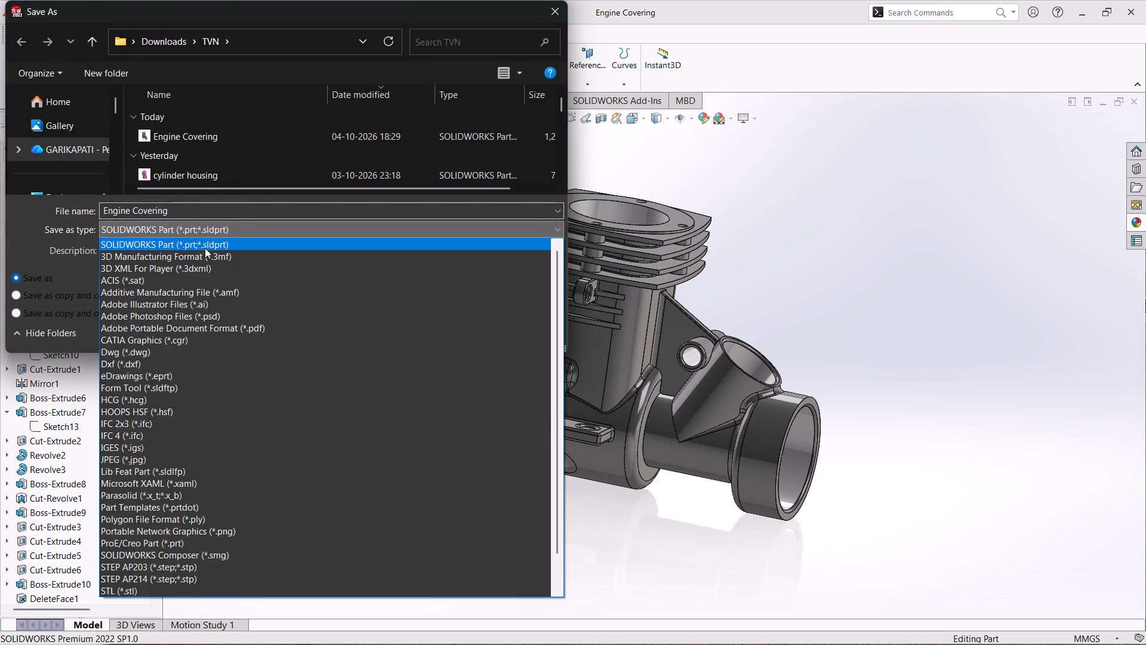
click(223, 328)
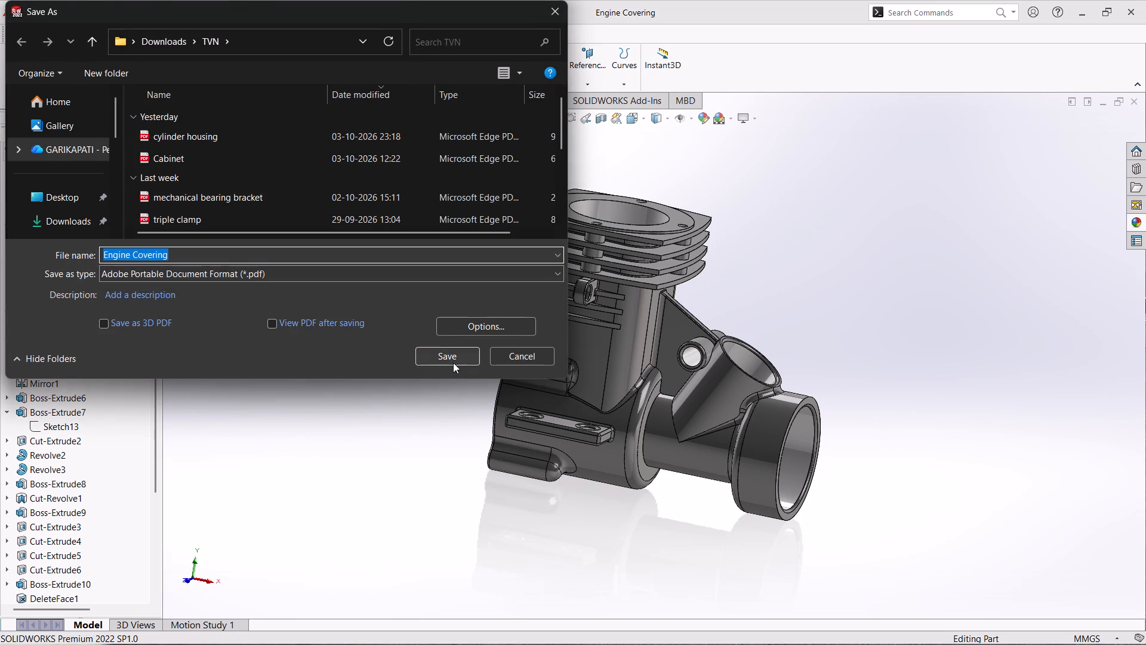
click(454, 358)
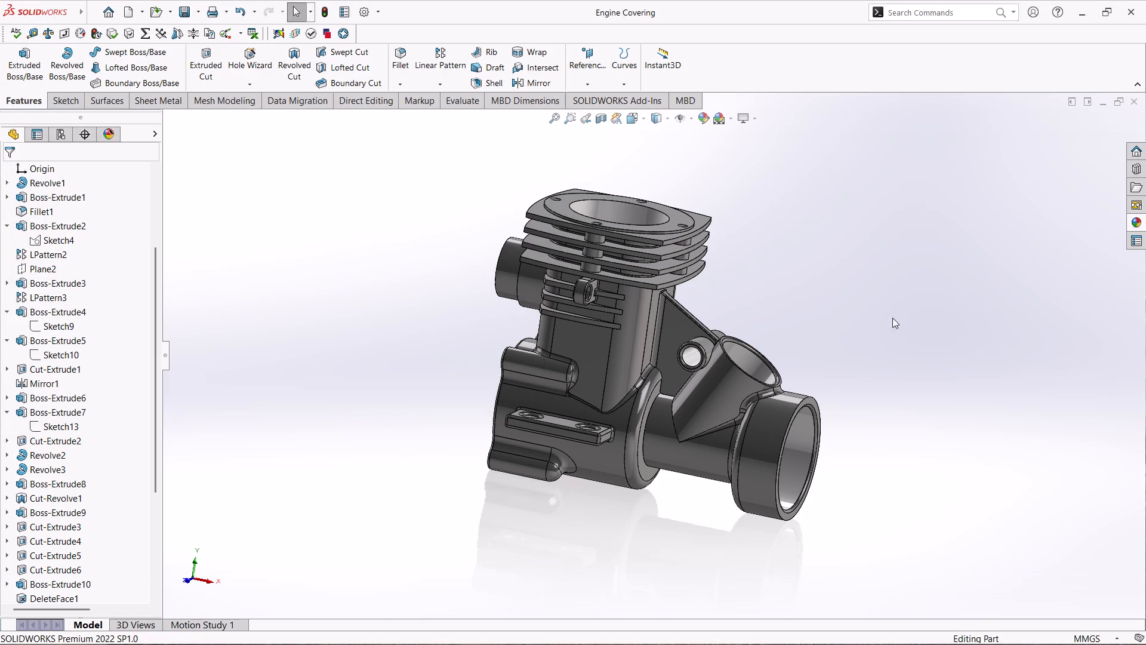
Close the Engine Covering part document.
click(1138, 102)
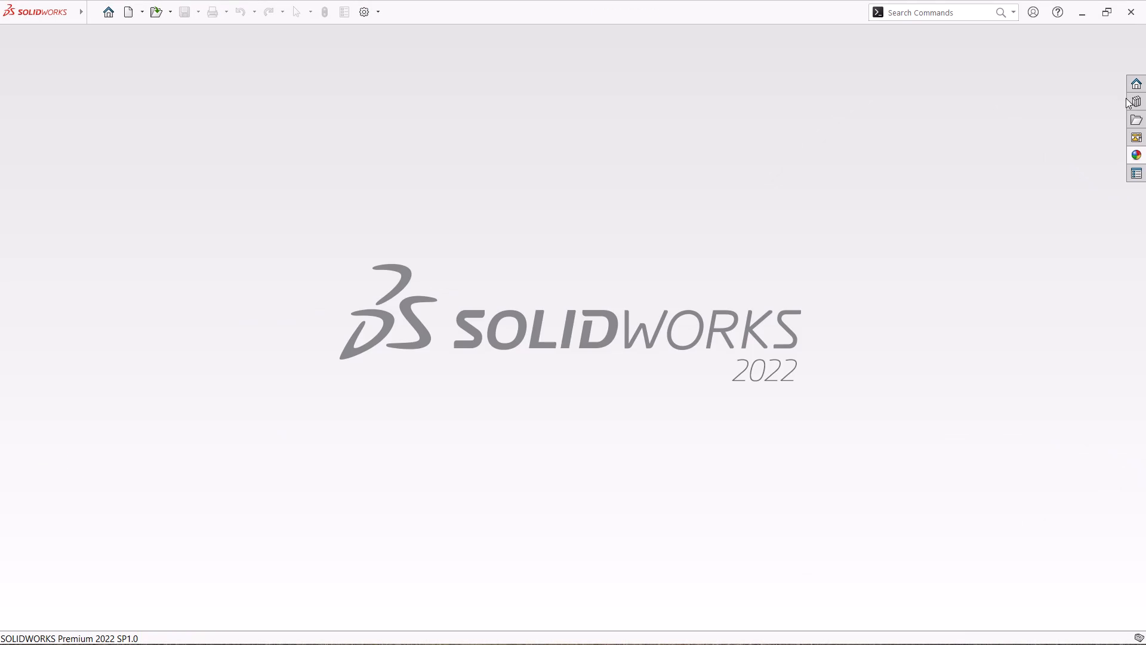